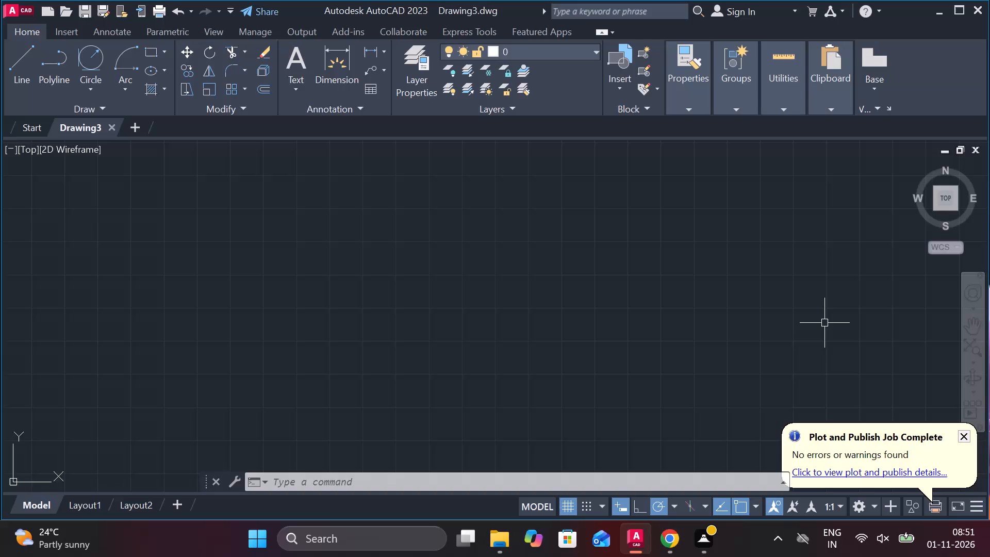
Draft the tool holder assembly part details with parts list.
Turn on command log file recording with LOGFILEON.
key(Escape)
text(LOG)
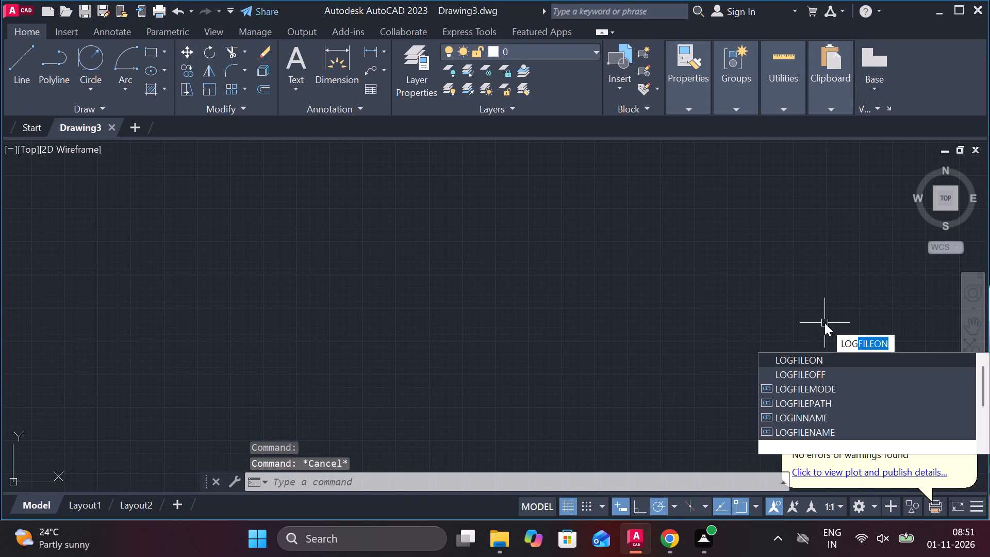
click(790, 361)
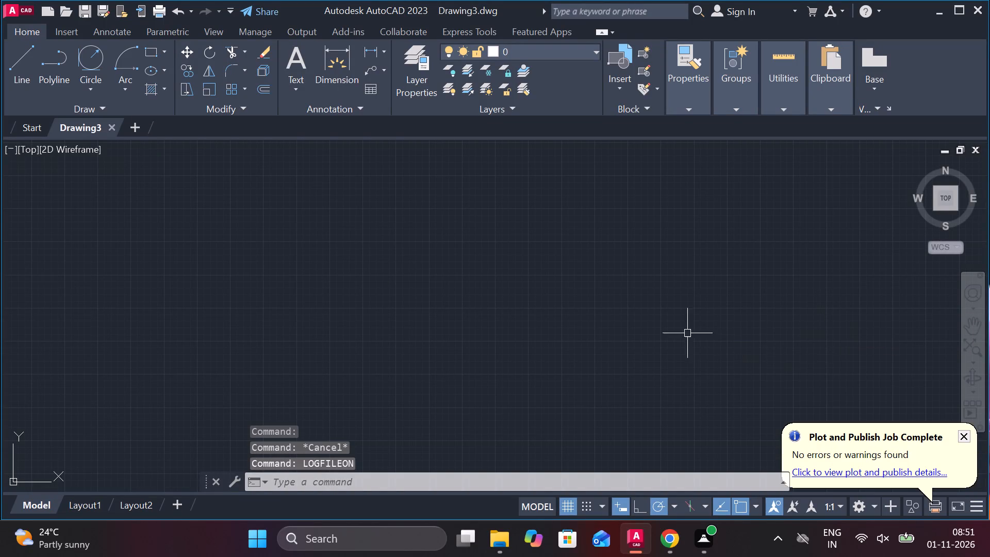
Set the model space limits from 0,0 to 297,210 and fit the view to the extents.
text(LIM)
key(Return)
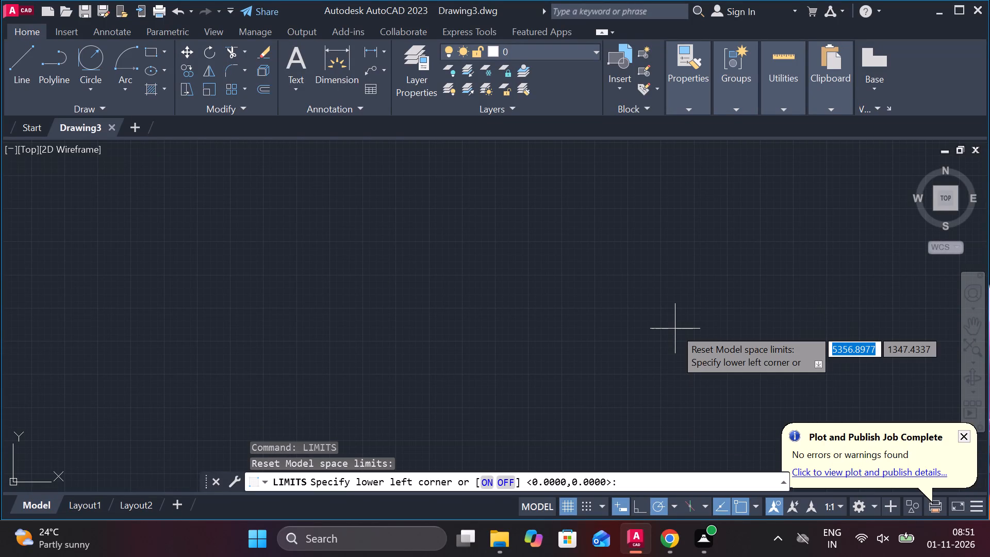
key(0)
text(,0)
key(Return)
text(298)
key(BackSpace)
text(7,210)
key(Return)
key(z)
key(Return)
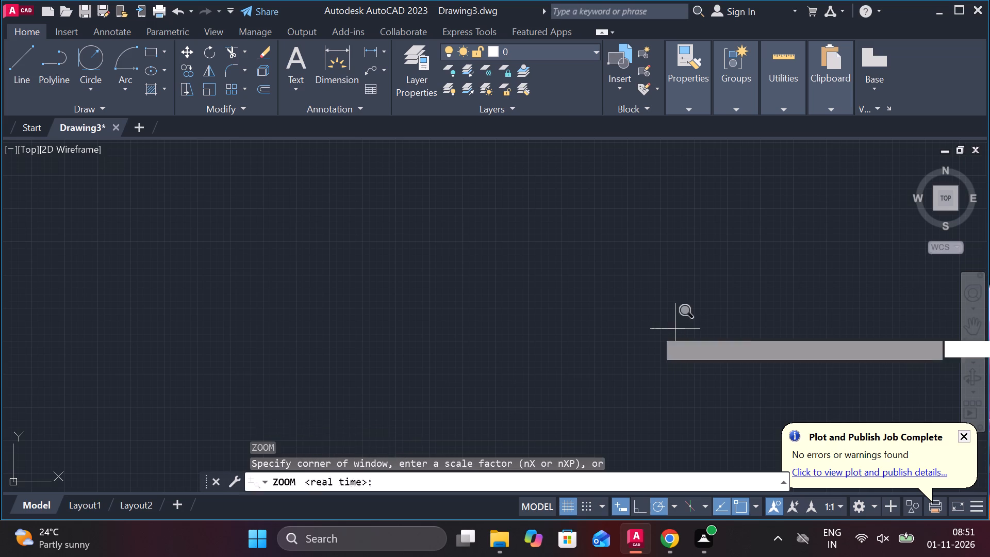
key(e)
key(Return)
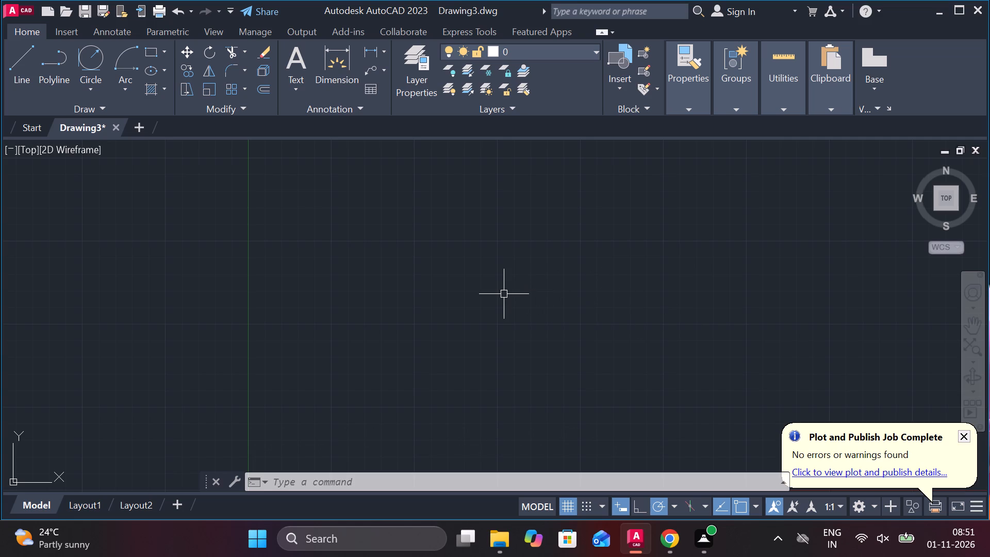
Draw a closed horizontal rectangle from lines, 150 units long and 20 units high.
middle_drag(498, 273, 479, 312)
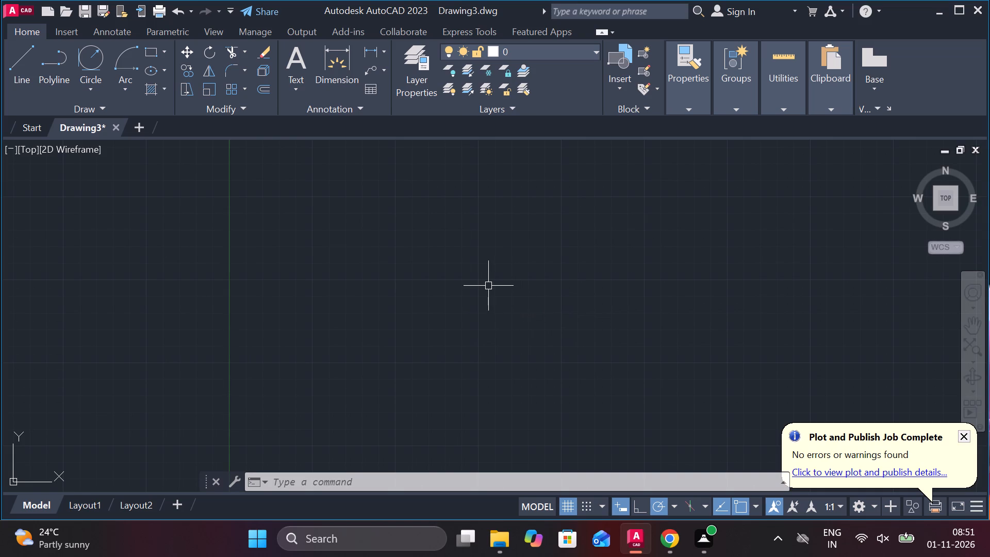
key(l)
key(Return)
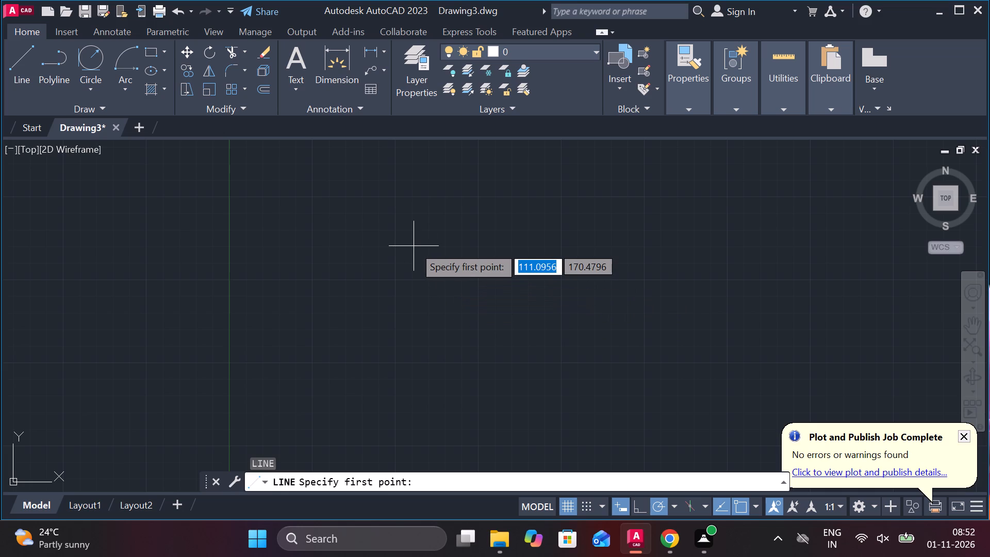
click(411, 270)
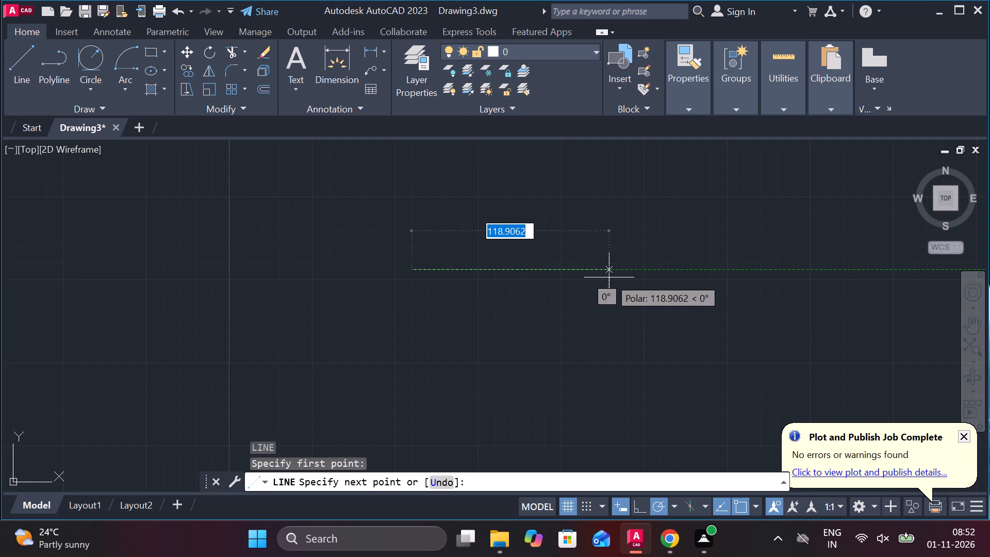
key(1)
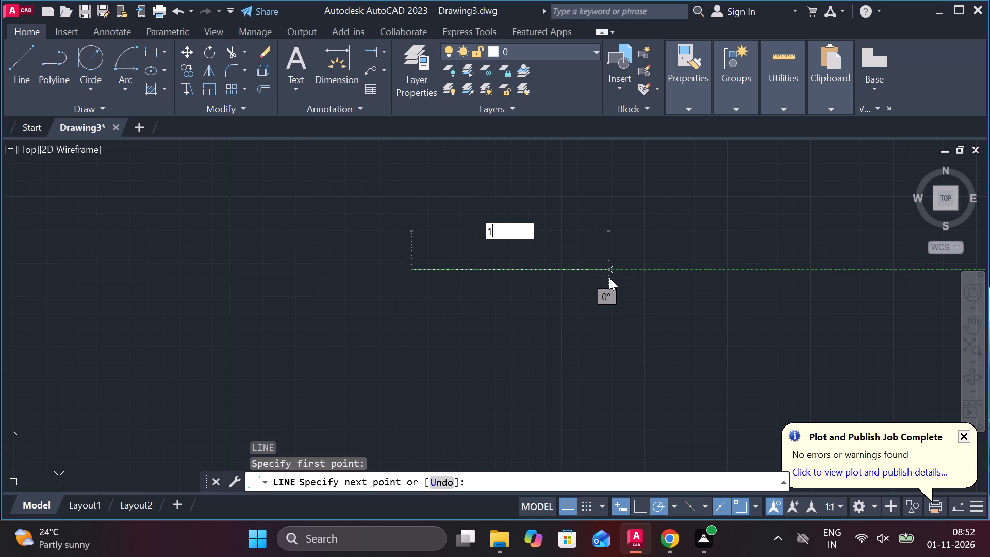
text(50)
key(Return)
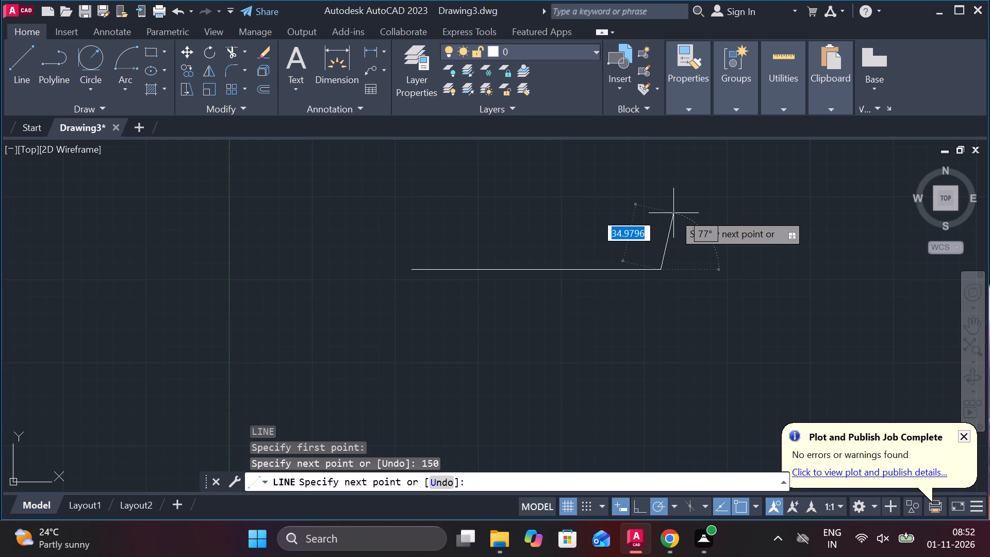
text(20)
key(Return)
text(150)
key(Return)
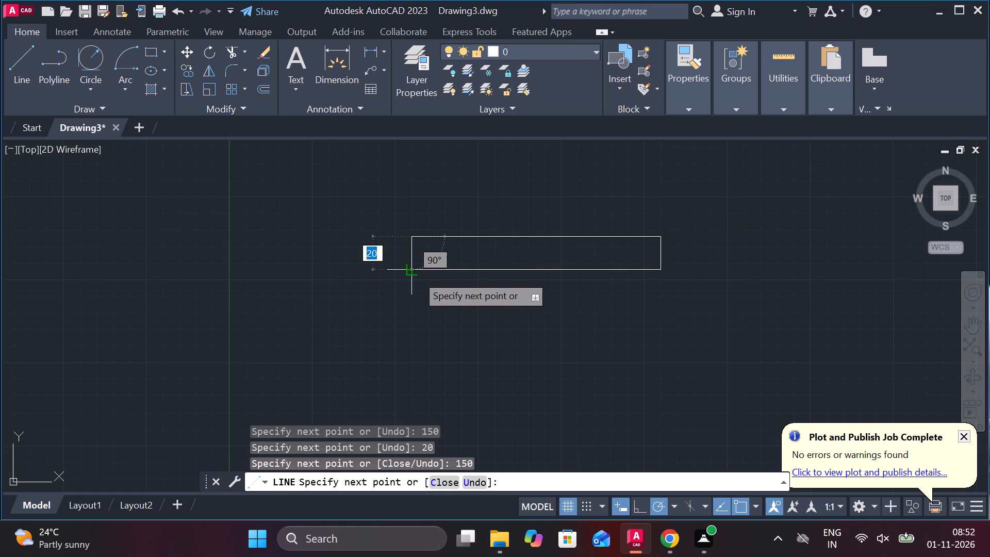
click(417, 275)
key(Escape)
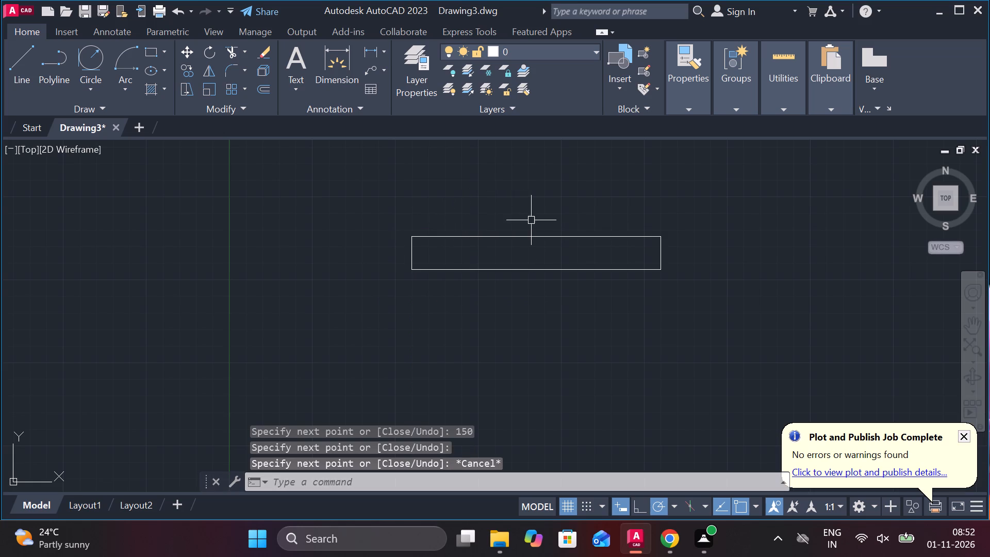
Draw a second rectangle from lines, 150 by 30, starting 70 units directly above the first rectangle's top-right corner and going downward.
middle_drag(533, 221, 547, 261)
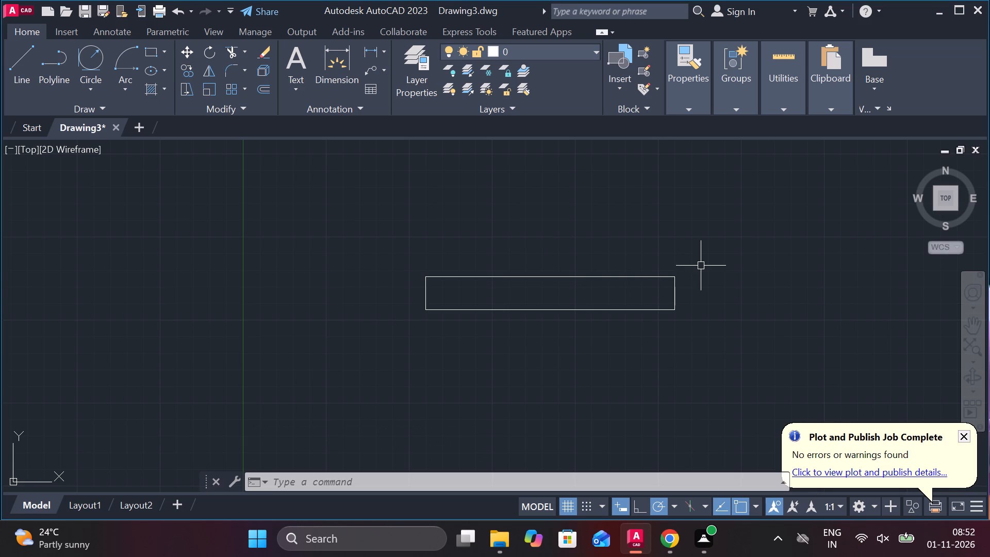
key(l)
key(Return)
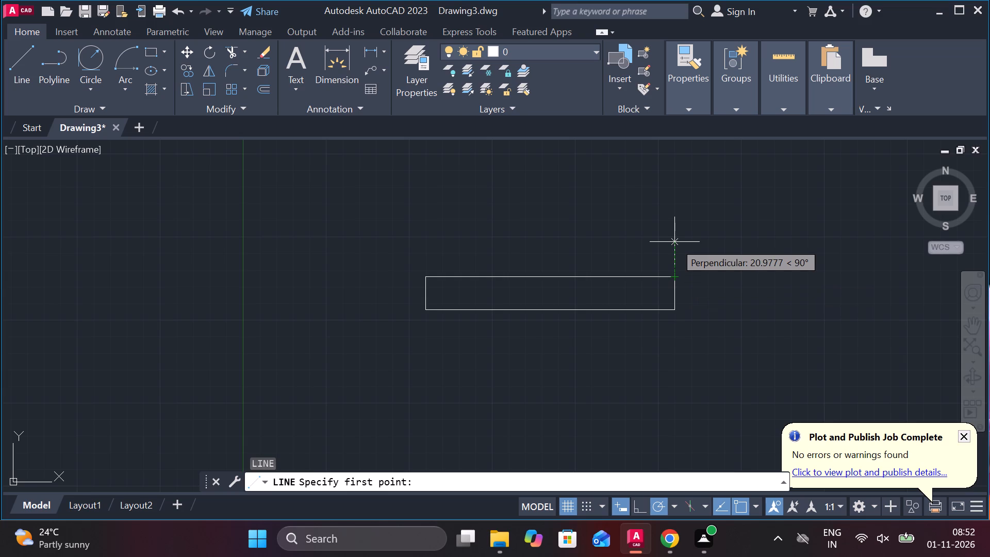
text(70)
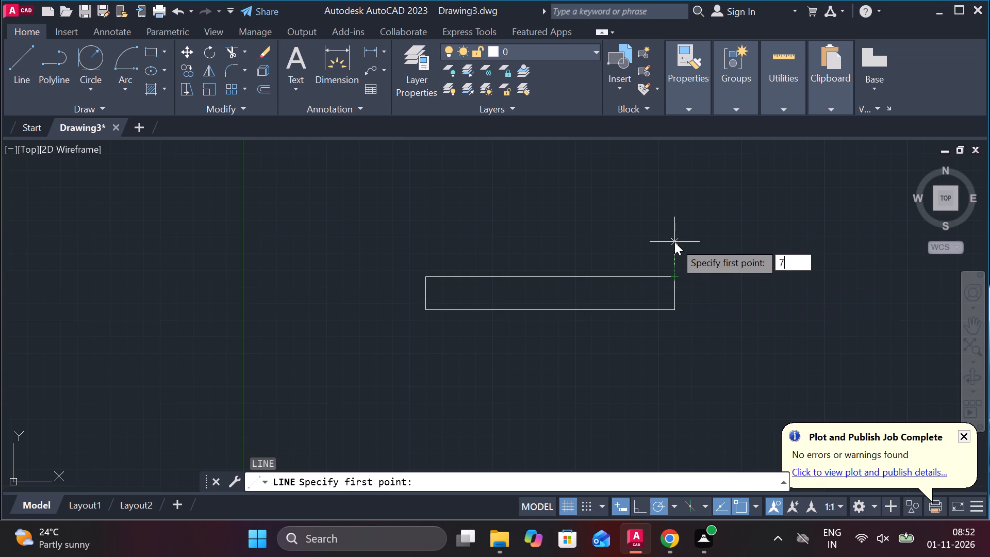
key(Return)
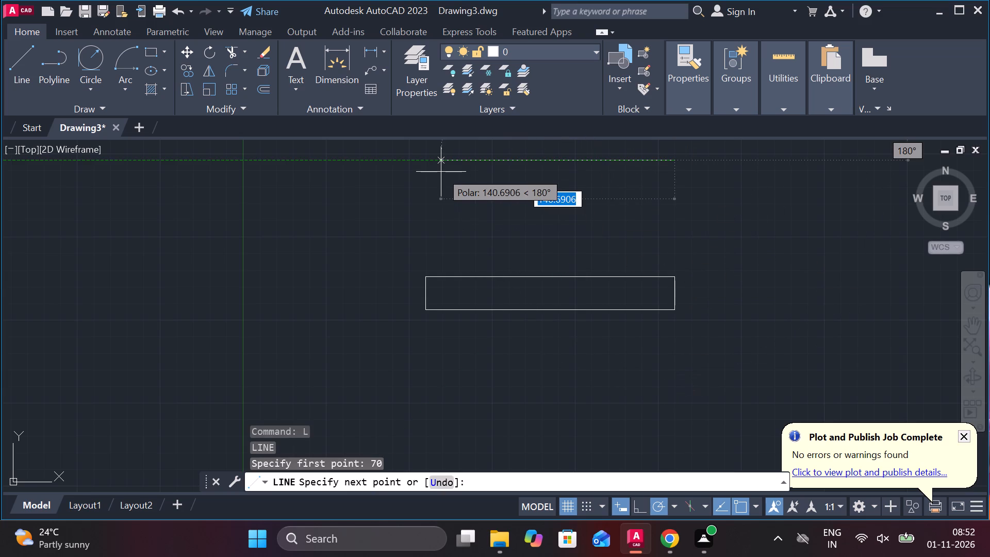
text(150)
key(Return)
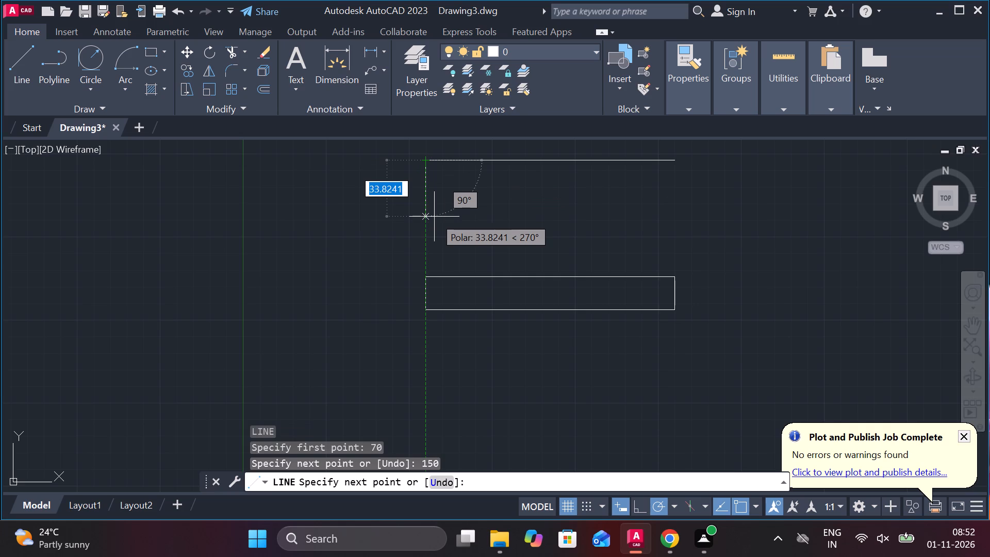
text(30)
key(Return)
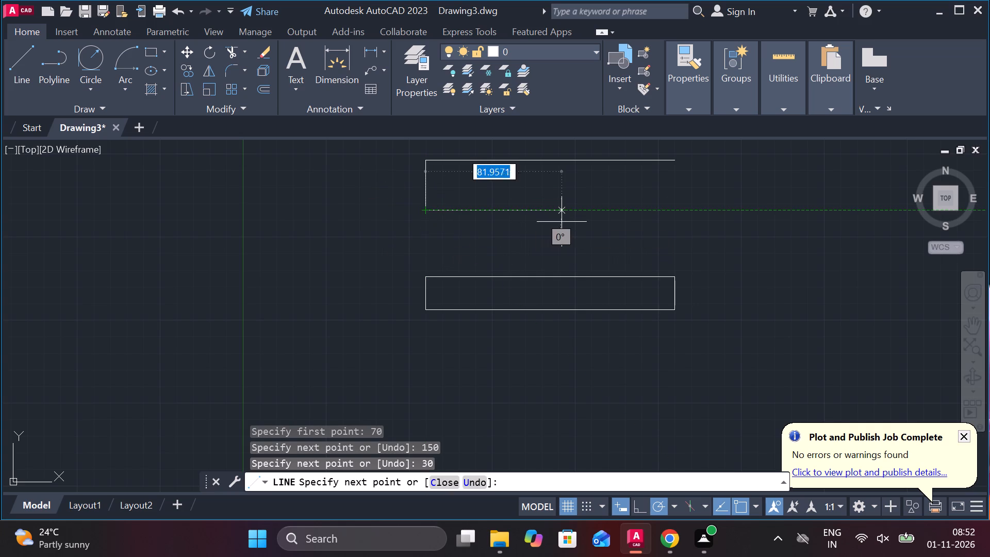
text(150)
key(Return)
click(675, 160)
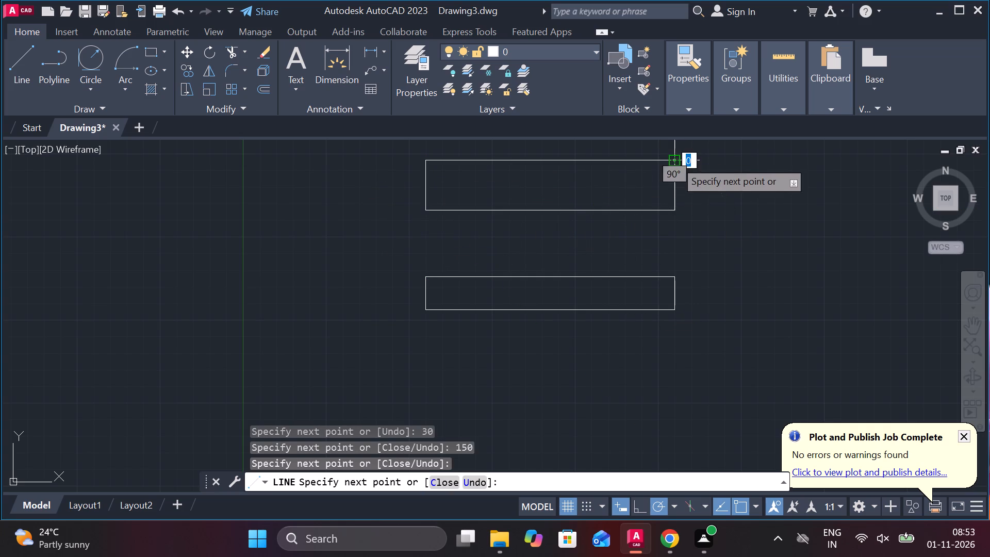
key(Escape)
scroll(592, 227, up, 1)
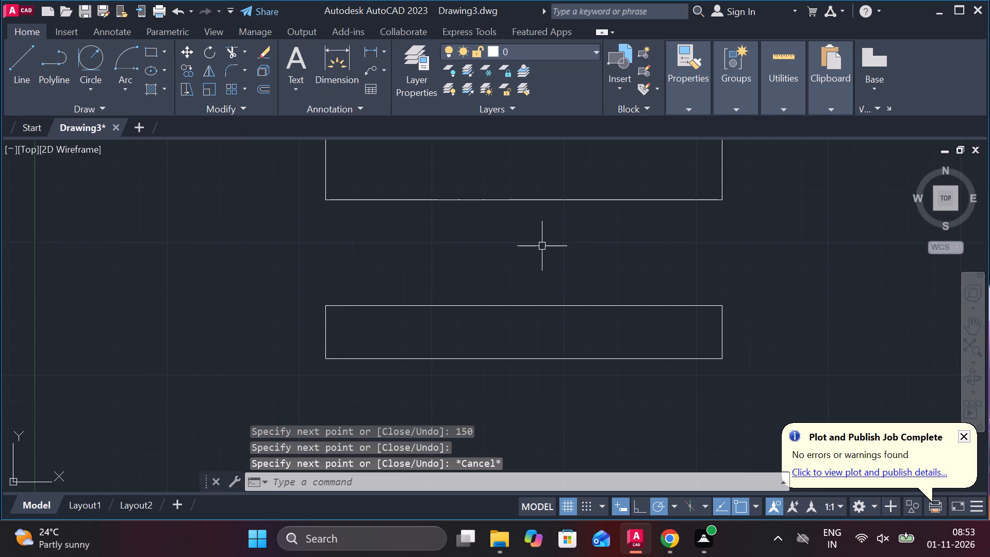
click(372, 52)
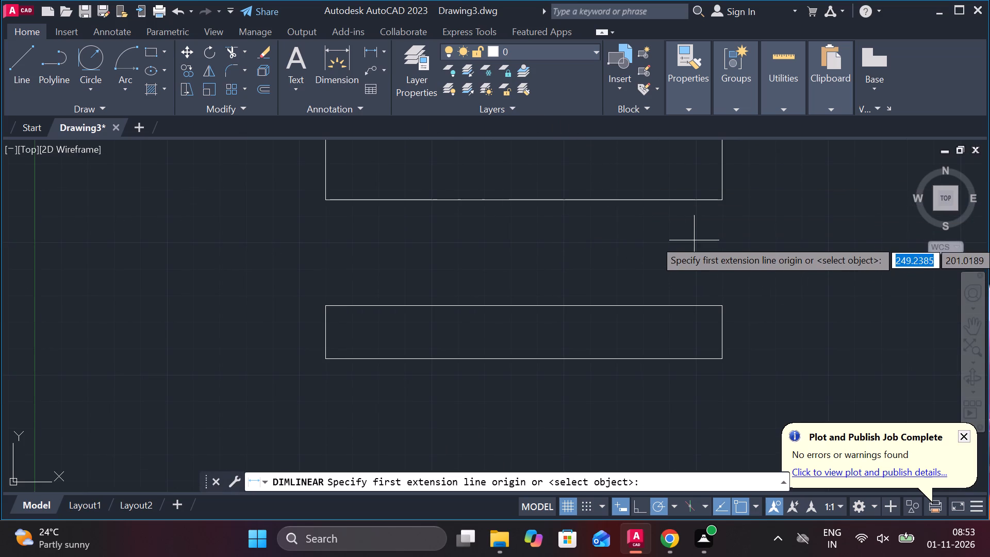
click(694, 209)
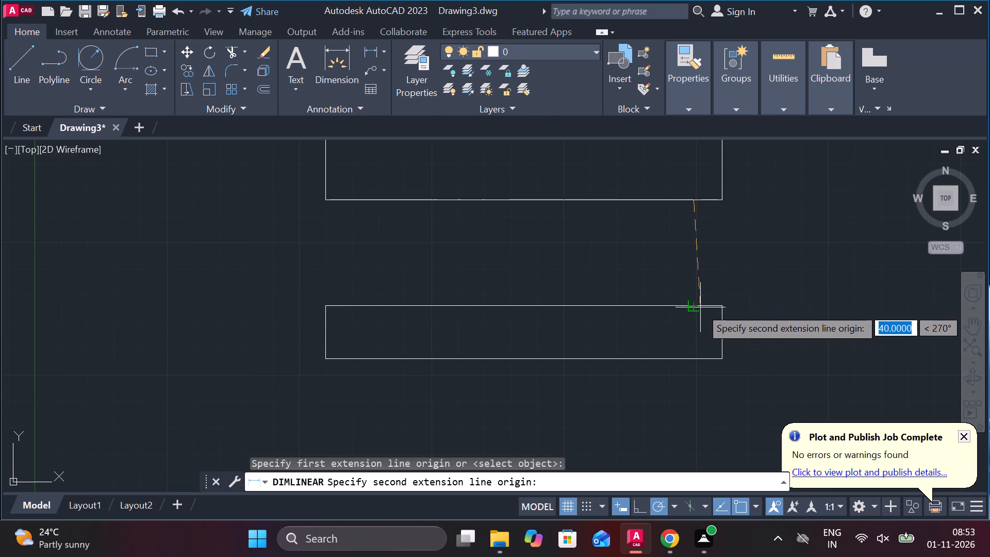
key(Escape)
Draw a vertical centre line from the upper rectangle's top-edge midpoint to the lower rectangle's bottom-edge midpoint.
key(l)
key(Return)
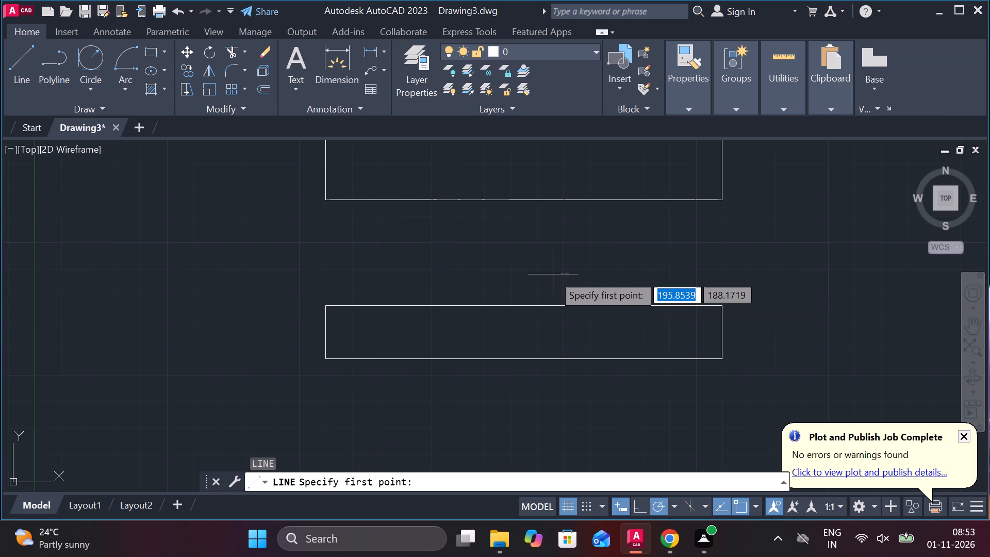
scroll(553, 274, down, 1)
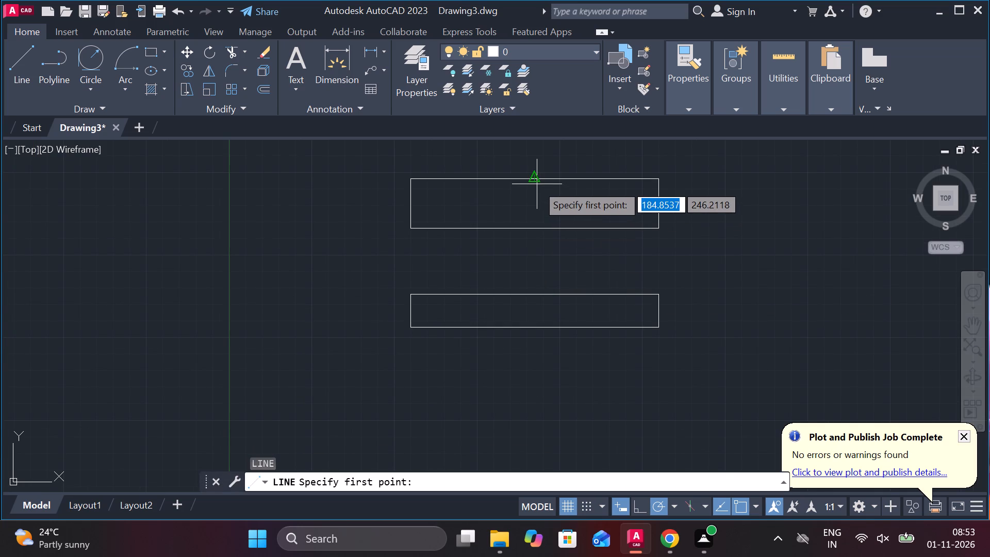
click(536, 182)
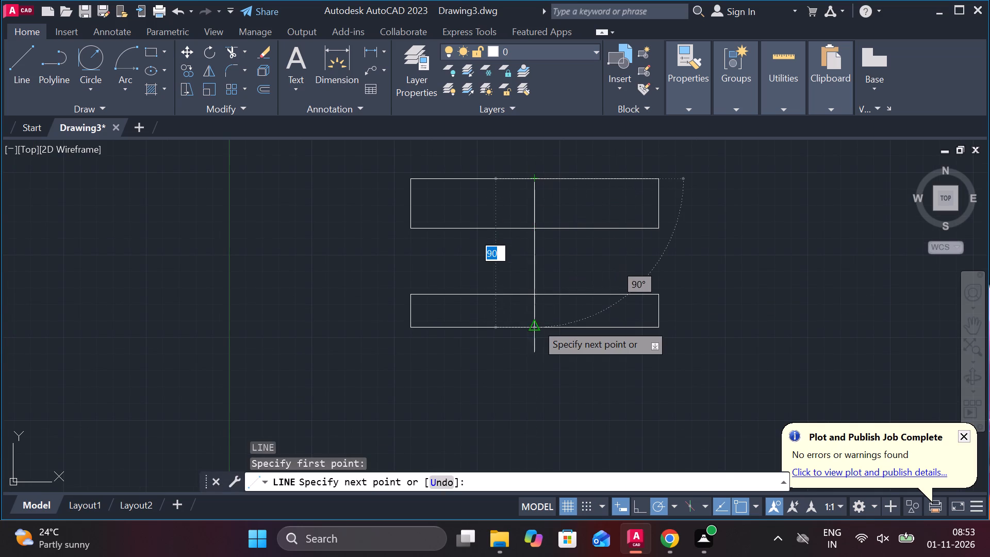
click(537, 326)
key(Escape)
Draw a vertical line across the full height of the upper rectangle, 60 units to the right of the centre line.
scroll(545, 245, up, 1)
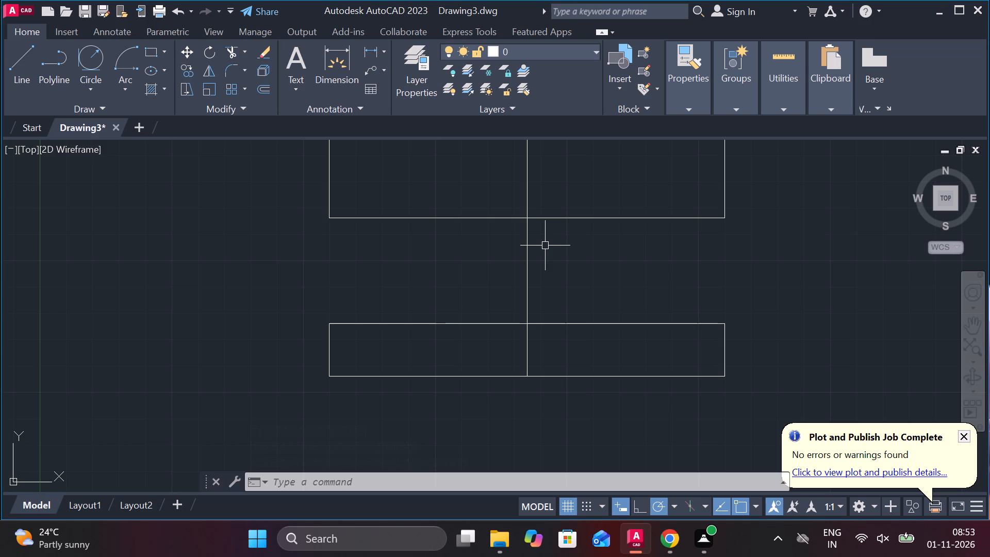
middle_drag(552, 245, 540, 372)
key(l)
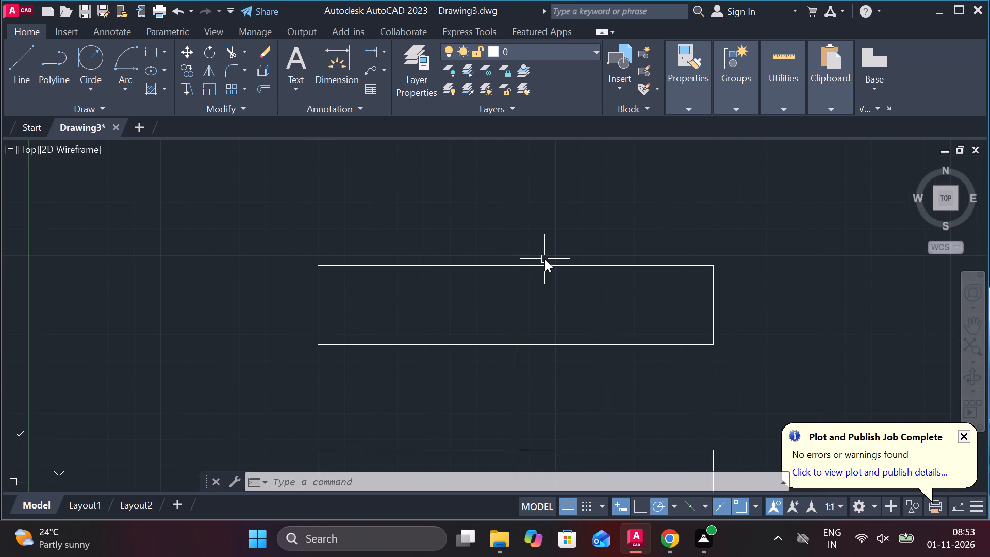
key(Return)
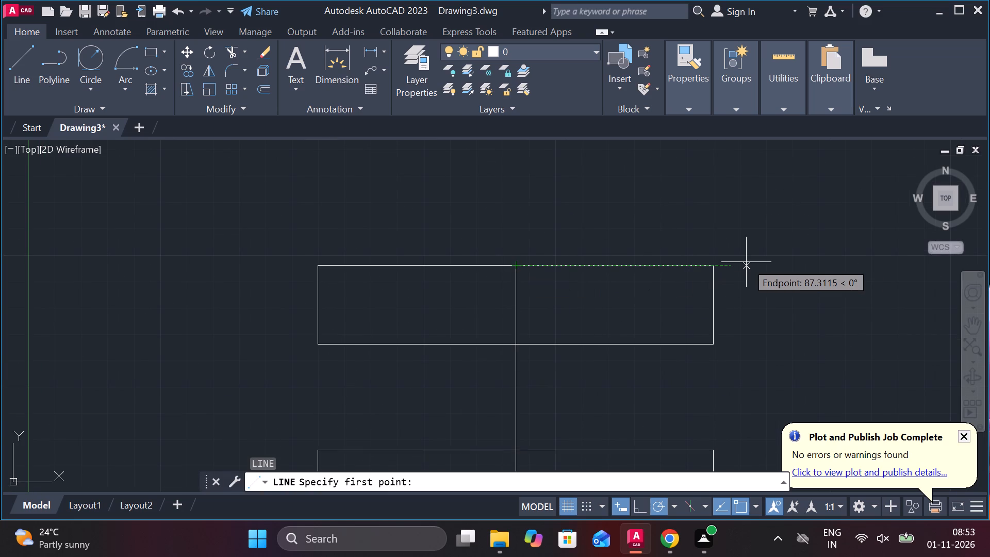
text(60)
key(Return)
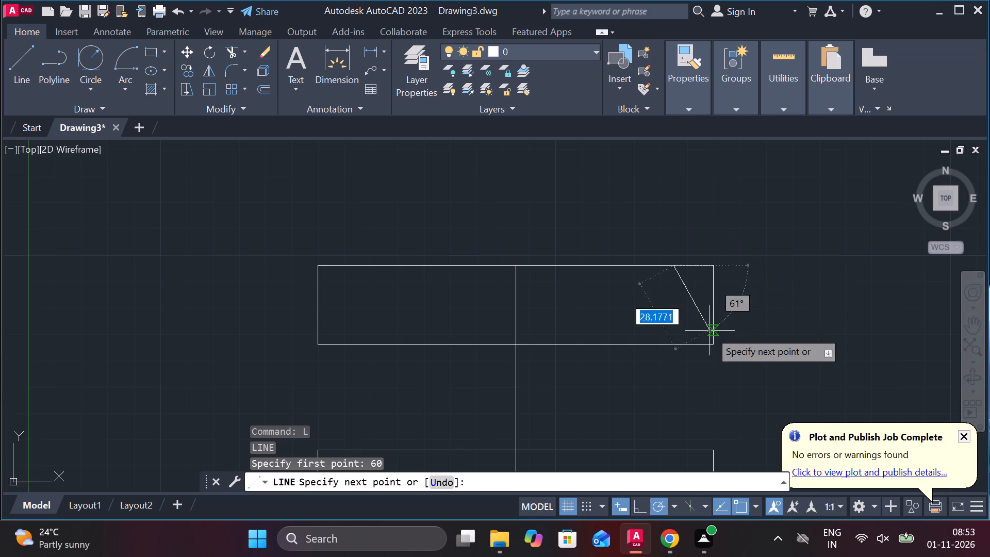
scroll(654, 356, up, 2)
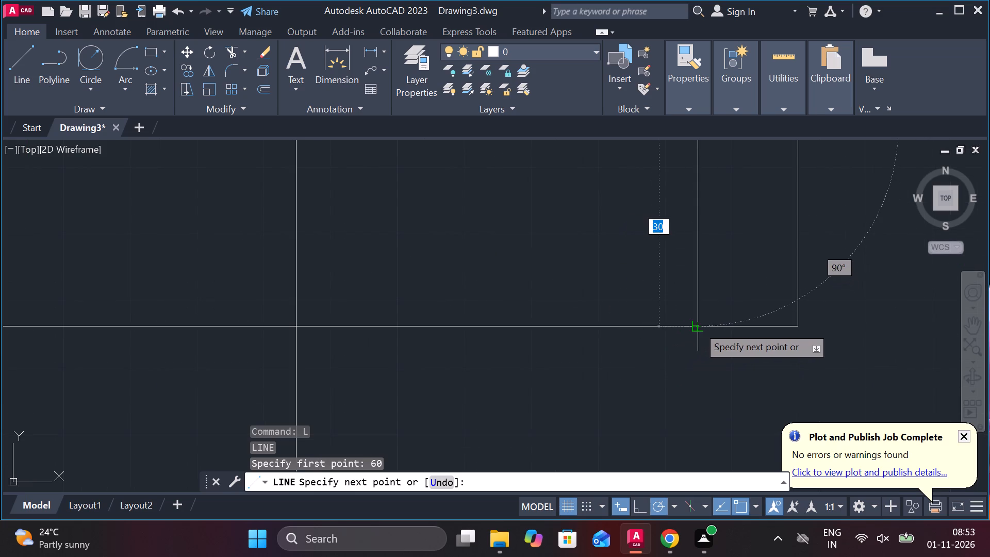
click(698, 326)
scroll(707, 283, down, 1)
middle_drag(707, 283, 671, 311)
key(Escape)
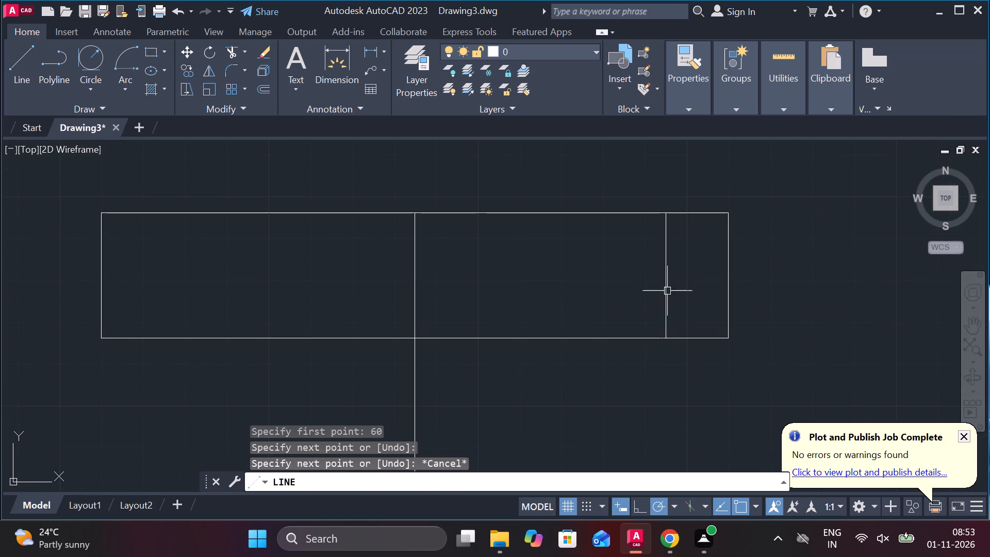
Offset the vertical line in the upper rectangle's right part by 8 units to each side.
click(663, 275)
key(o)
key(Return)
key(Return)
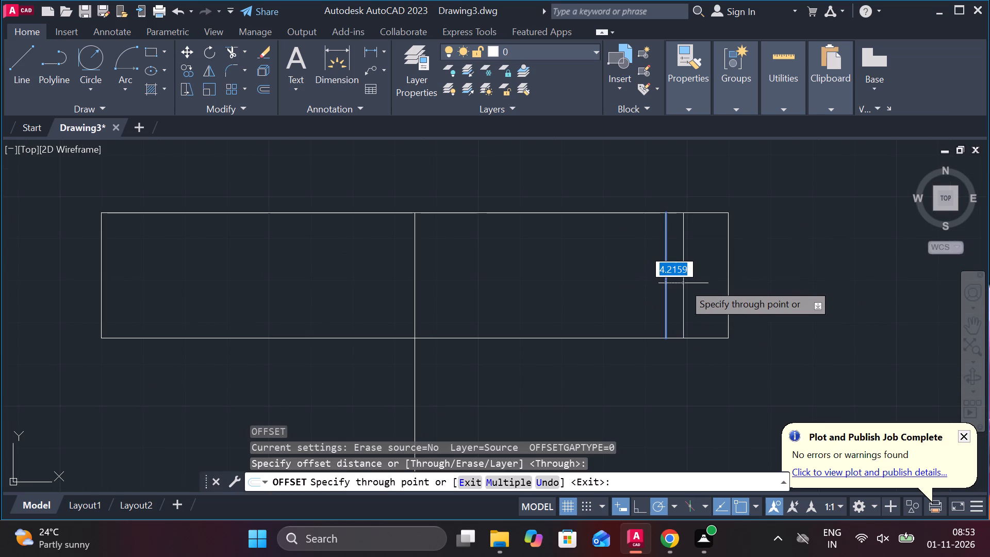
key(8)
key(Return)
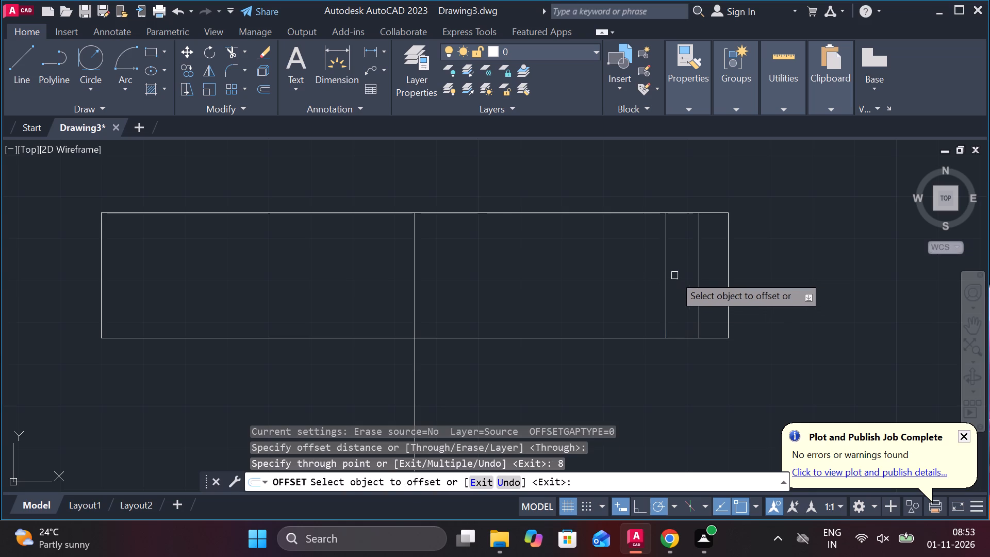
click(666, 271)
key(8)
key(Return)
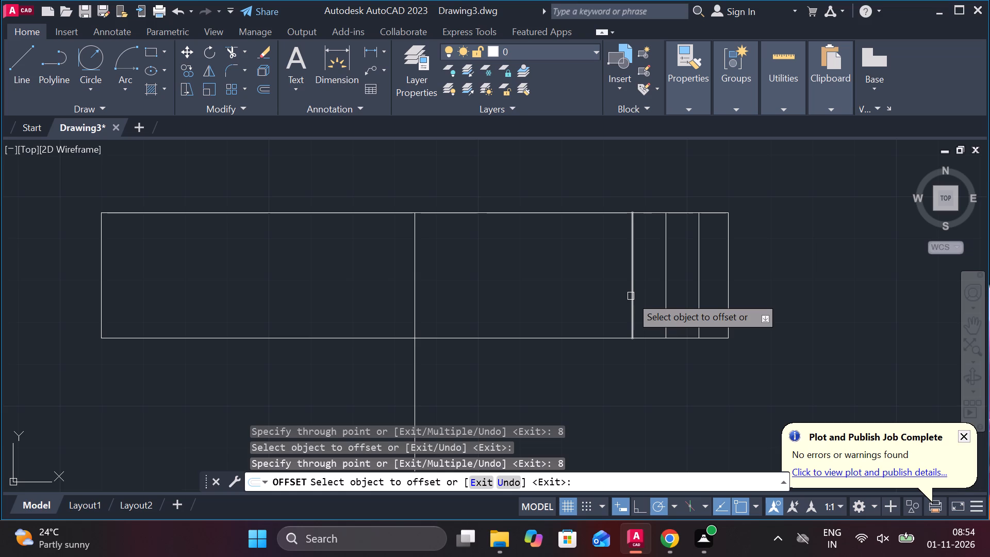
Offset each of the two outer vertical lines of the three-line group in the upper rectangle 1 unit outward.
click(631, 296)
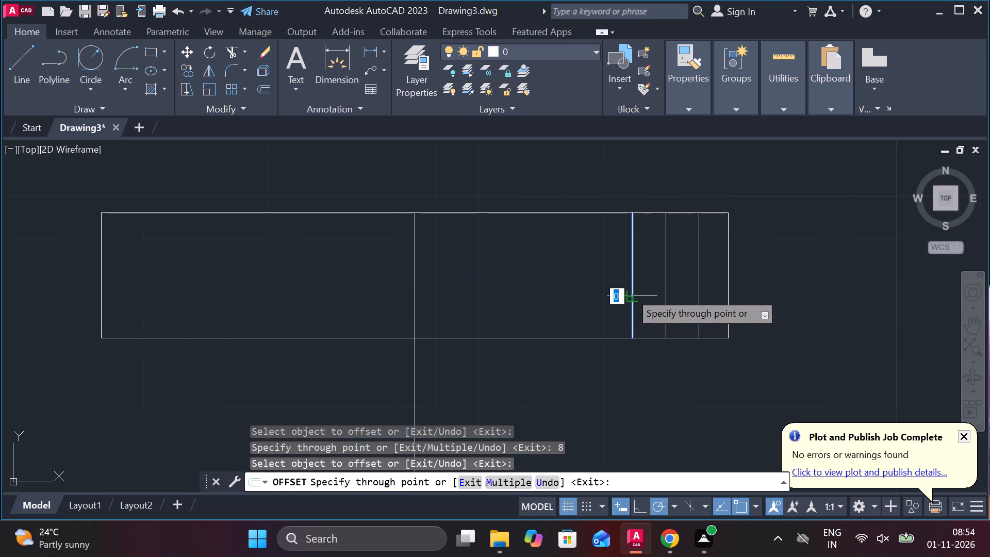
text(1)
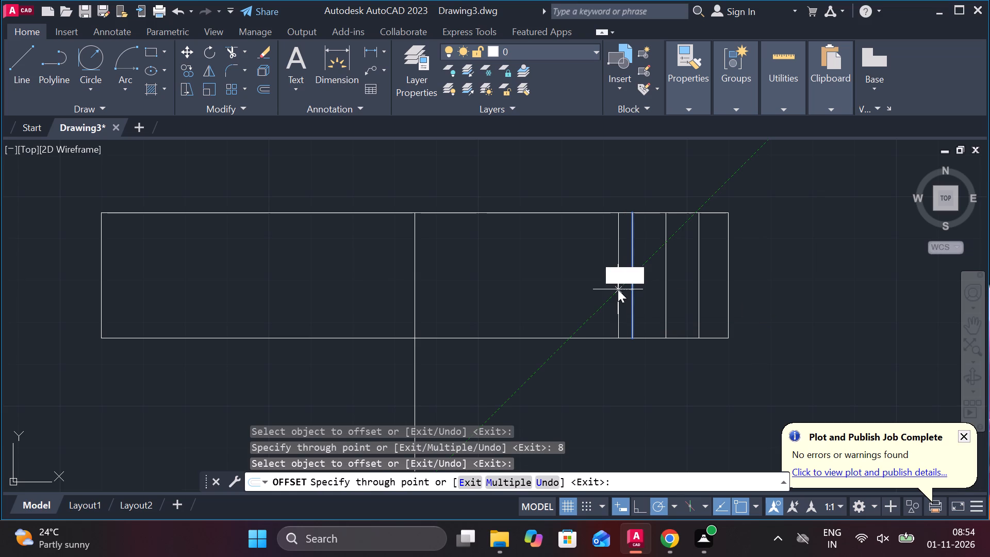
key(space)
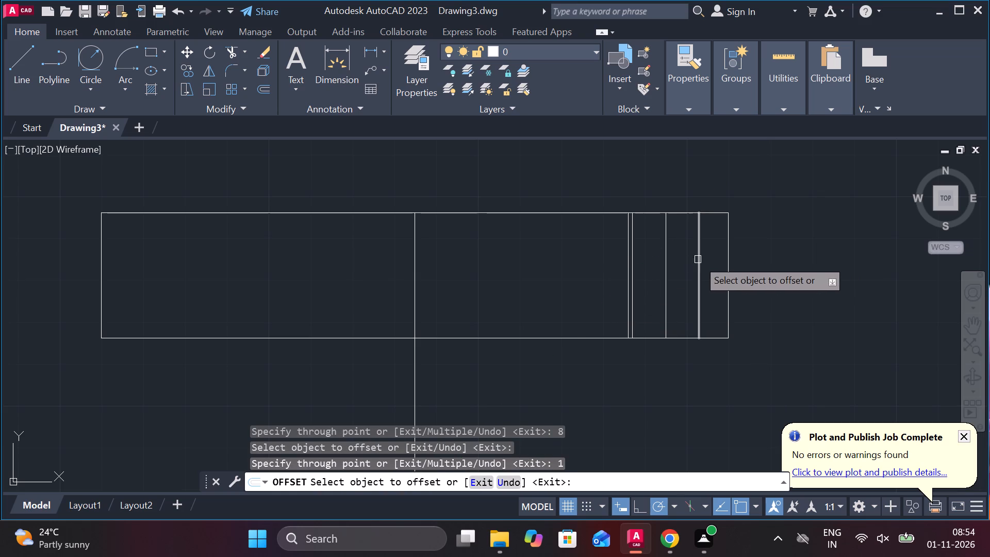
click(698, 259)
text(1)
key(space)
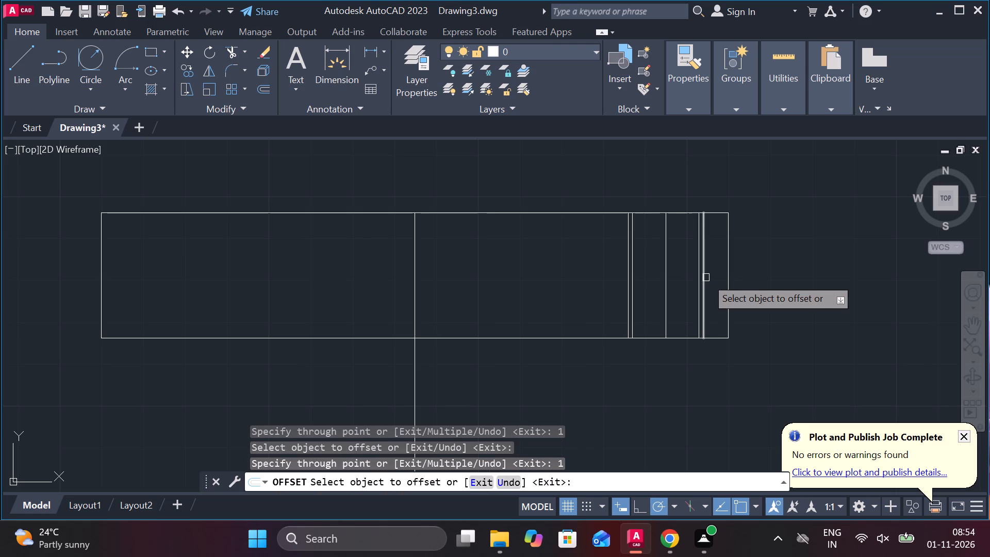
key(Escape)
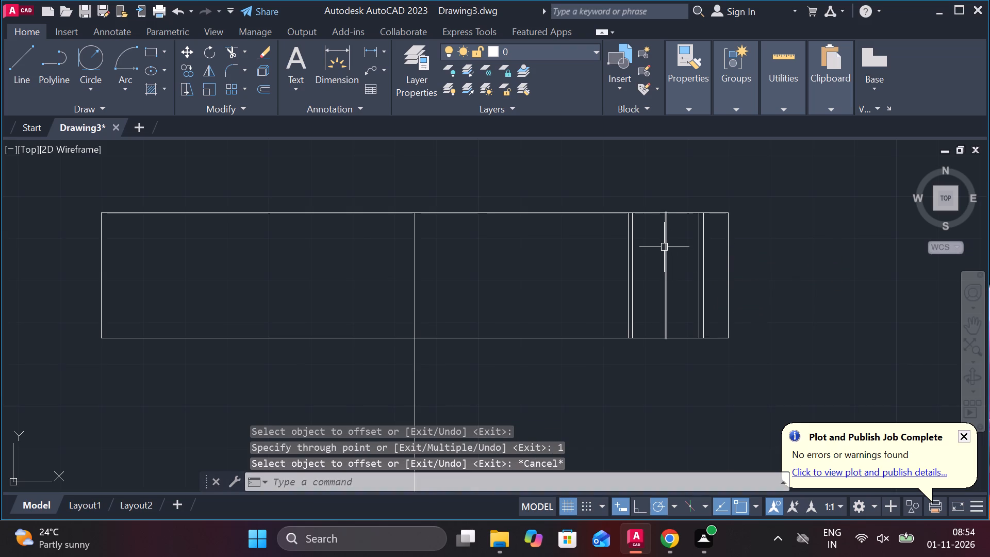
Erase the middle vertical line between the two offset pairs in the upper rectangle.
click(664, 246)
key(w)
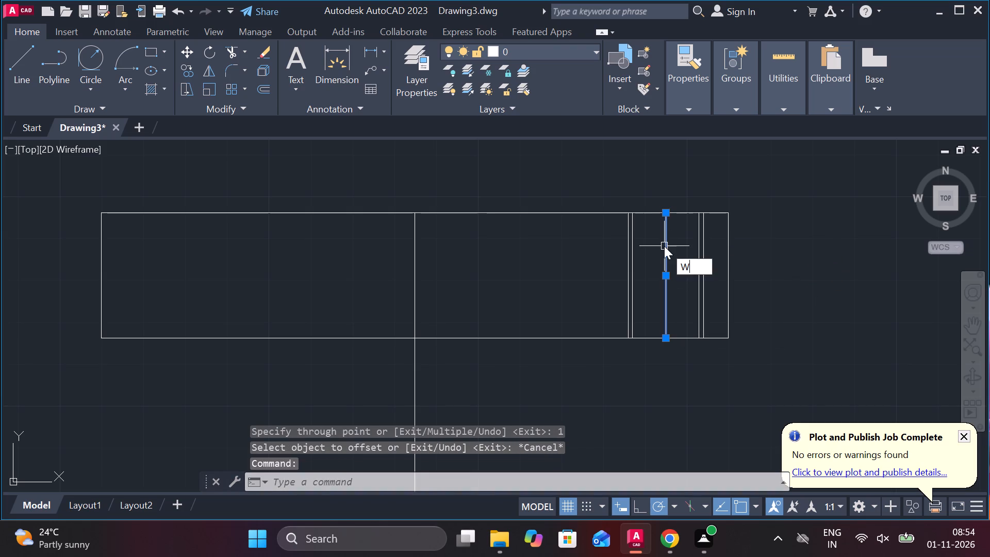
key(Escape)
text(E)
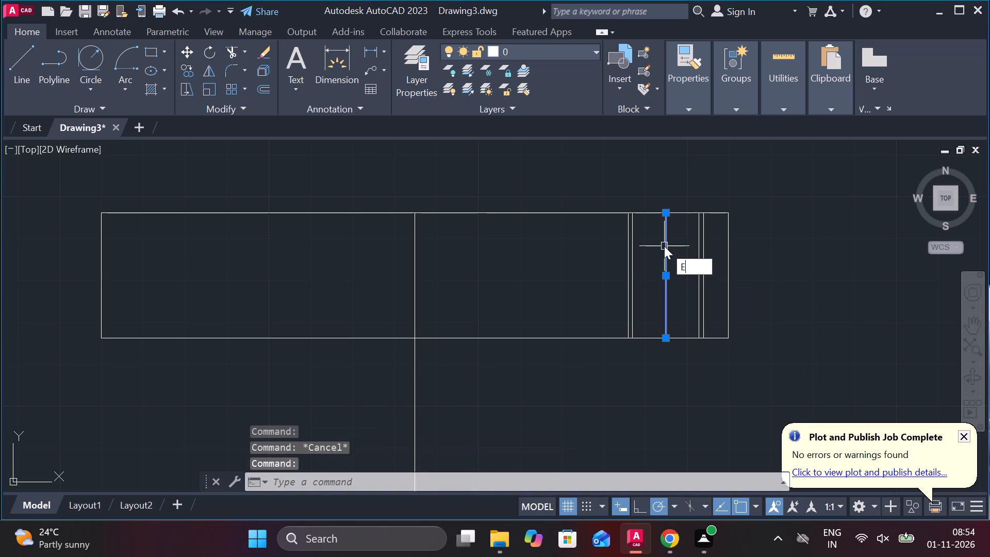
key(space)
Create an associative centerline between the two inner vertical lines of the offset pairs in the upper rectangle.
text(CE)
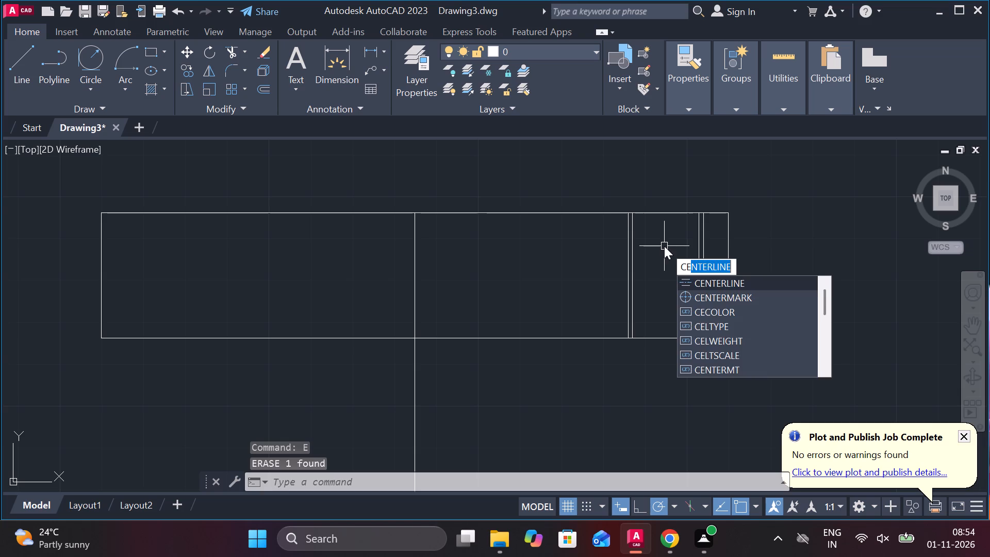
click(720, 284)
click(634, 285)
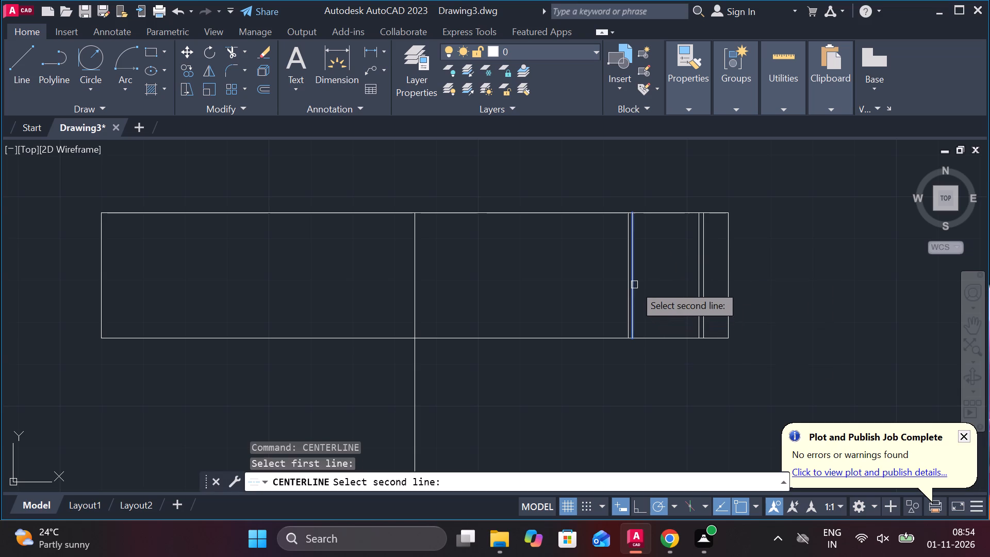
click(697, 270)
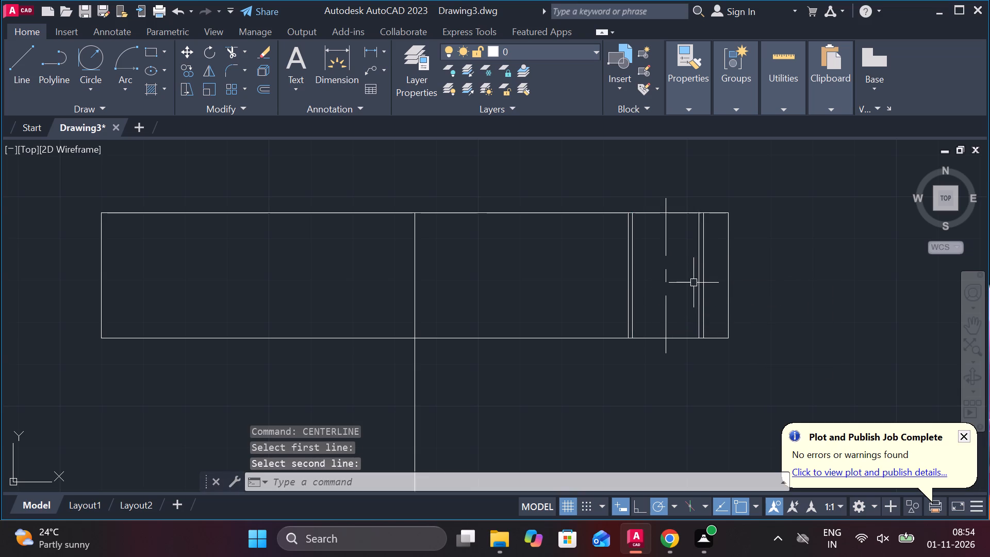
Load the DASHED linetype from acadiso.lin into the drawing.
scroll(770, 278, down, 2)
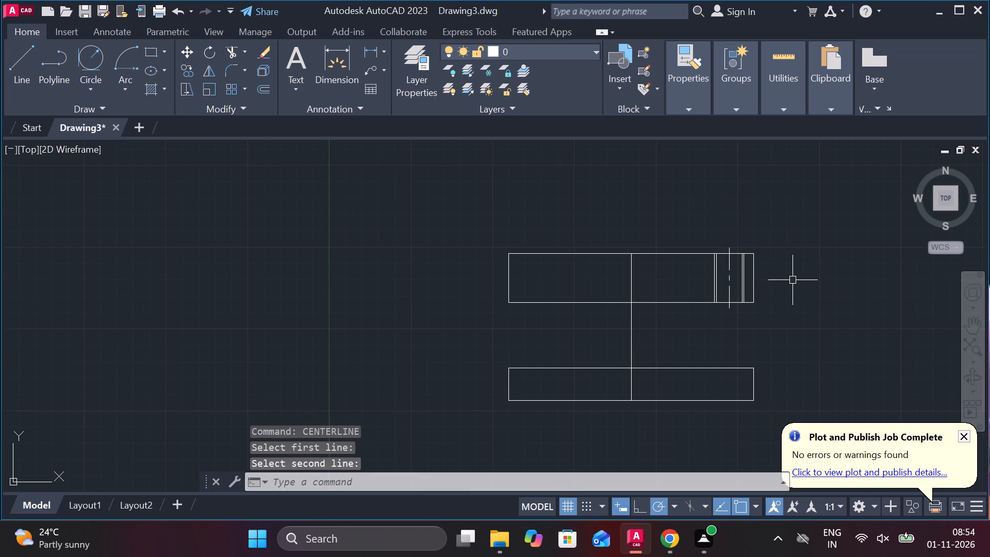
middle_drag(780, 313, 742, 272)
scroll(589, 330, up, 1)
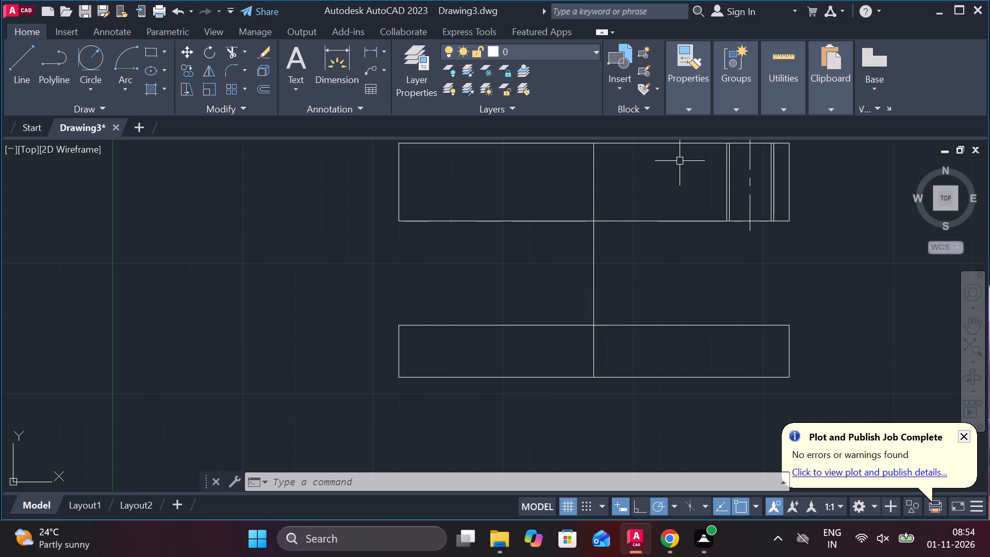
click(683, 110)
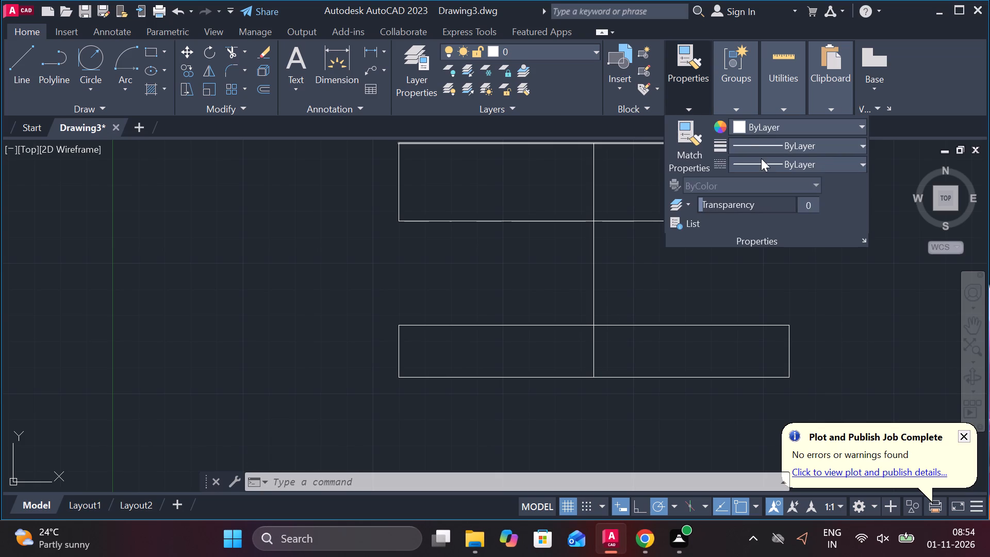
click(761, 158)
click(727, 262)
click(688, 107)
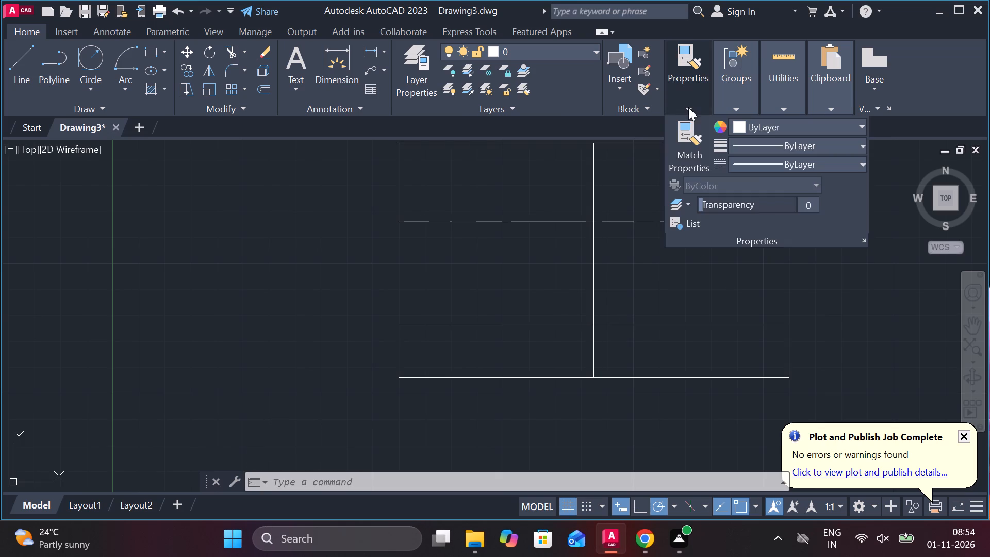
click(789, 170)
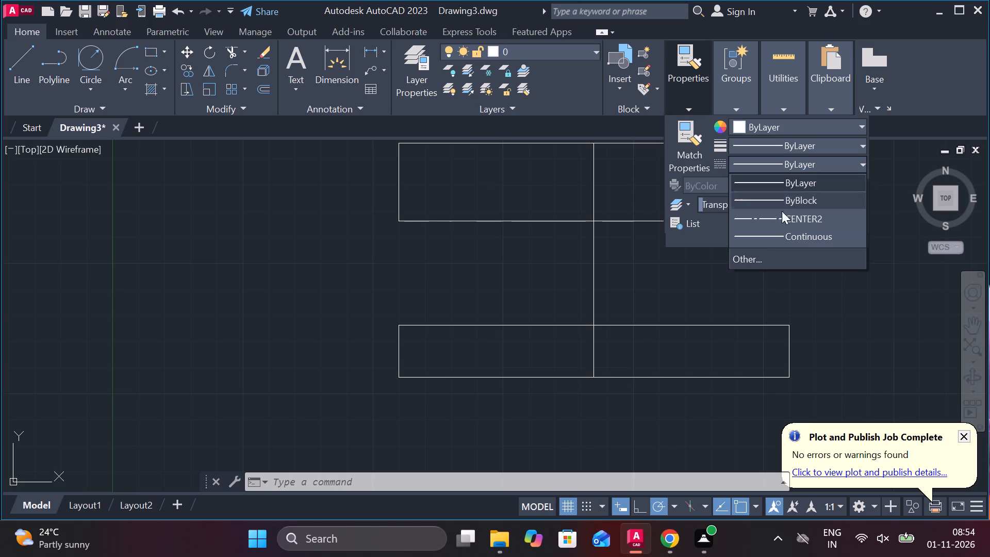
click(747, 257)
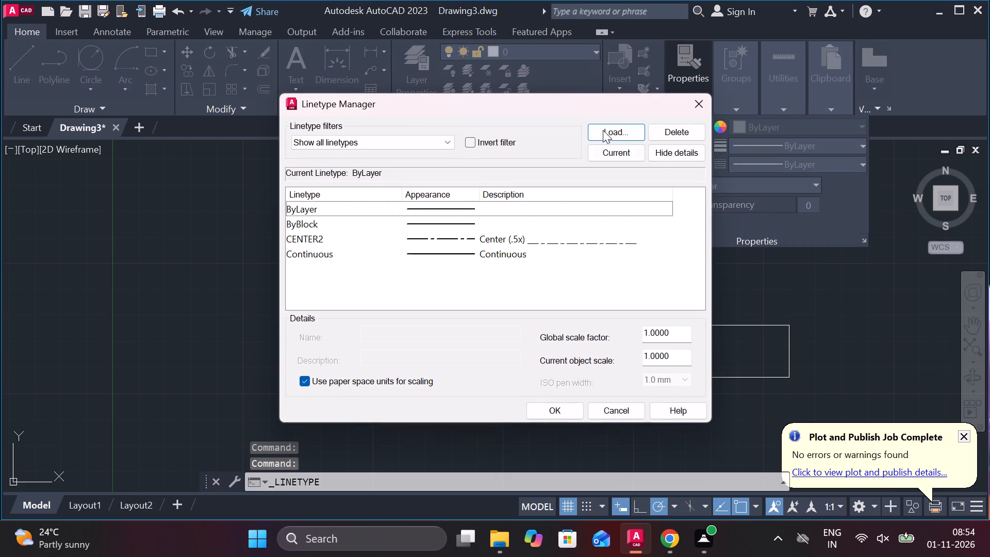
click(601, 124)
scroll(439, 258, down, 3)
scroll(367, 276, down, 2)
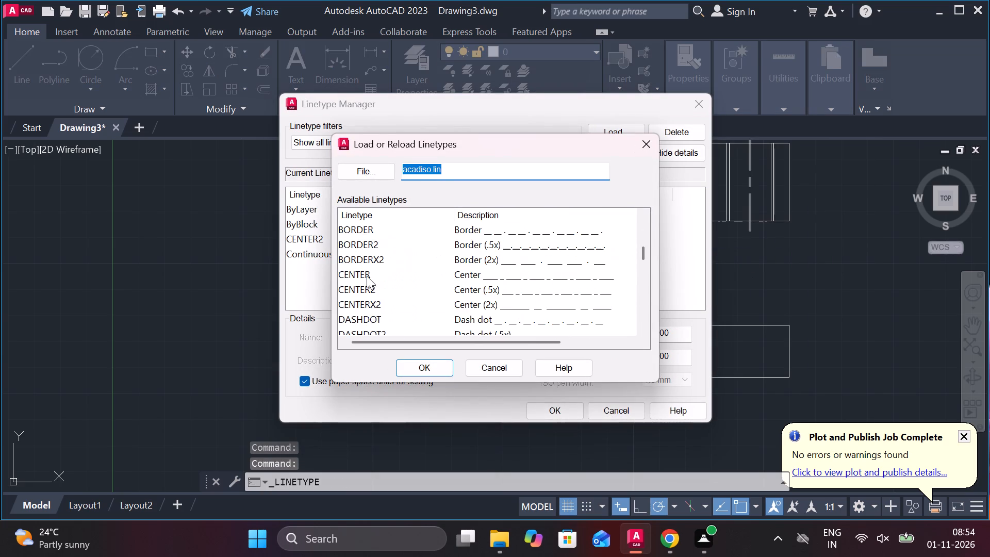
scroll(357, 291, down, 2)
click(348, 273)
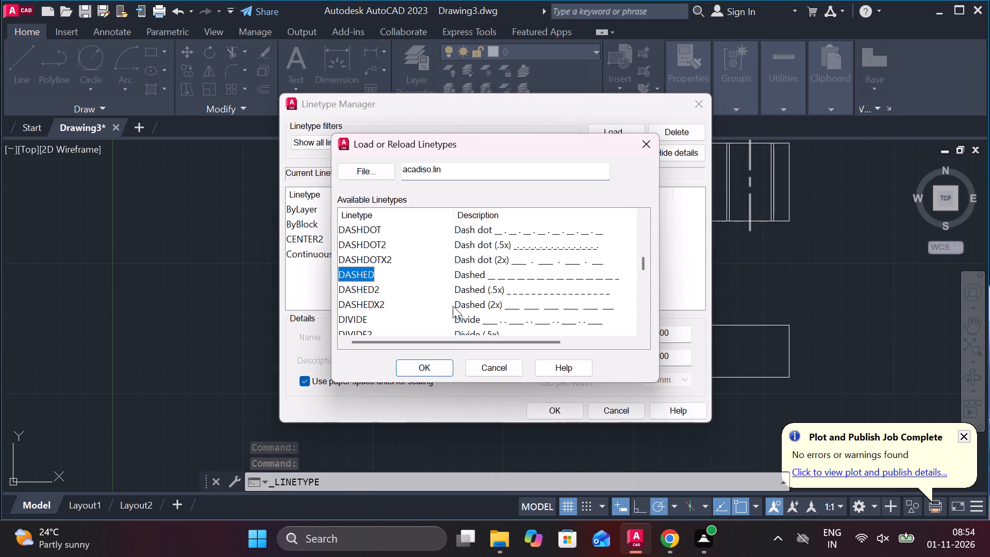
click(434, 360)
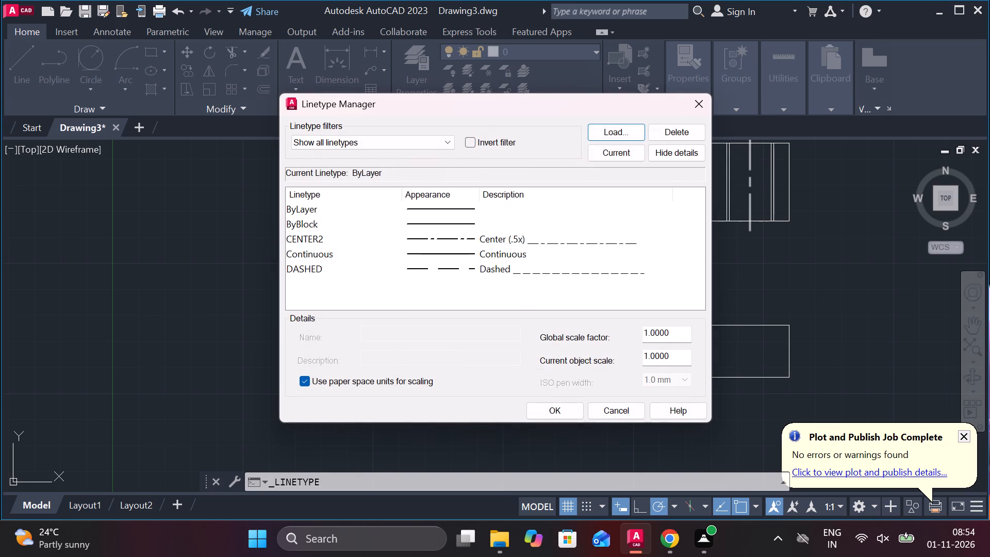
click(566, 406)
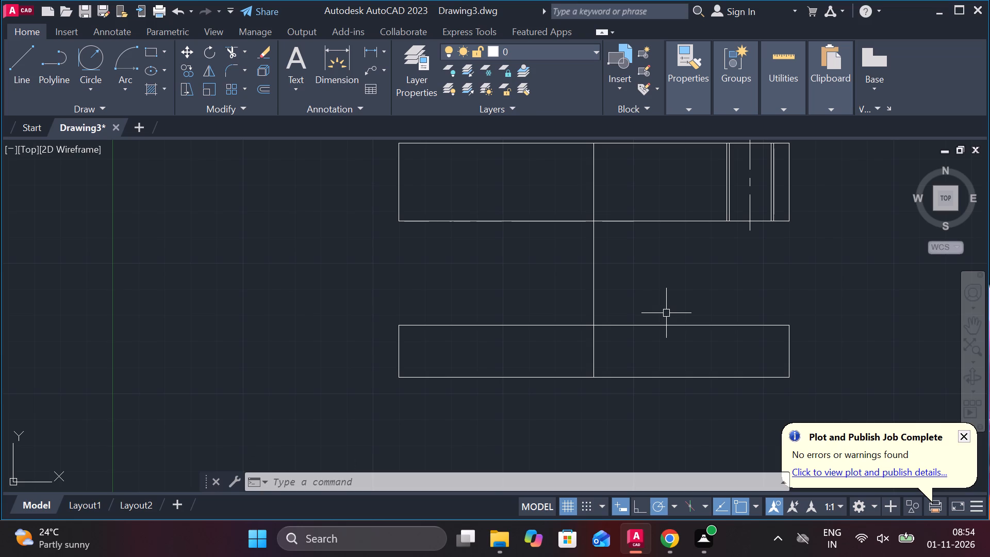
Draw an 80-unit vertical line downward, starting on the upper rectangle's top edge 13 units right of the long centre line.
scroll(605, 361, up, 1)
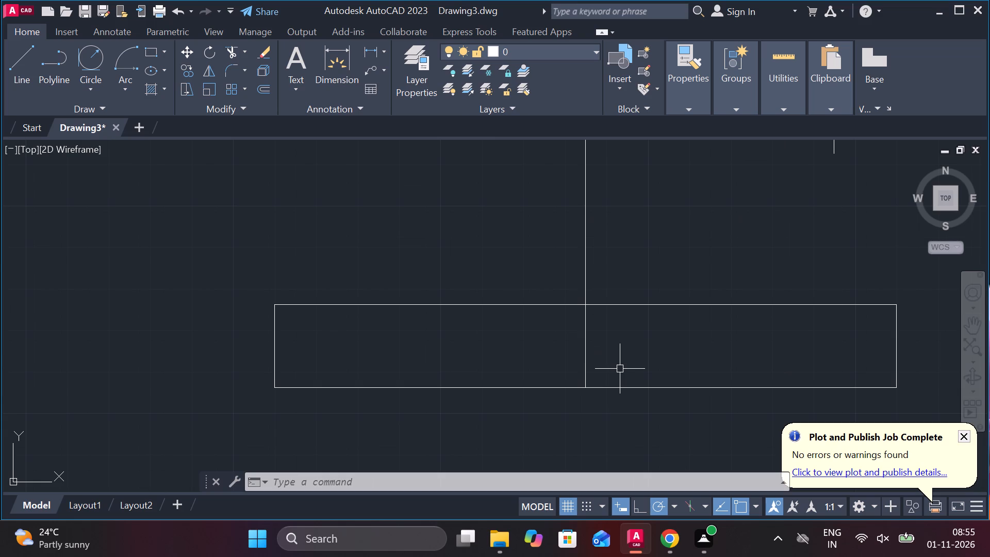
middle_drag(620, 373, 605, 464)
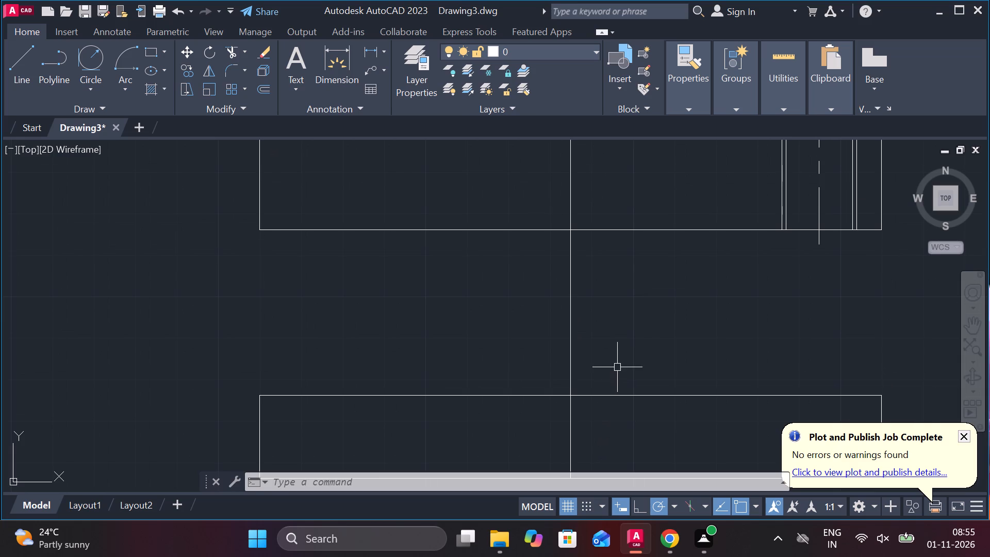
middle_drag(612, 391, 601, 424)
middle_drag(597, 385, 583, 433)
key(l)
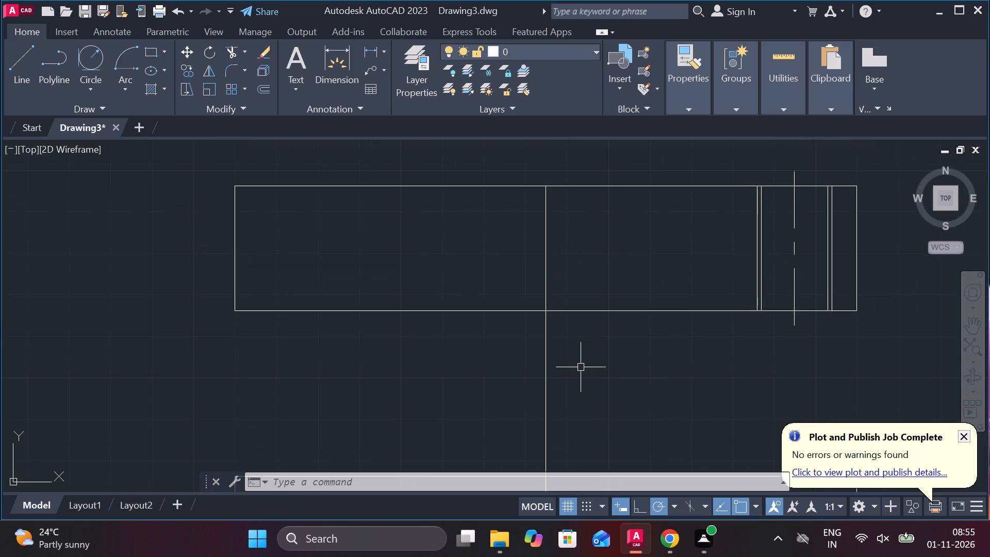
key(Return)
scroll(583, 367, down, 1)
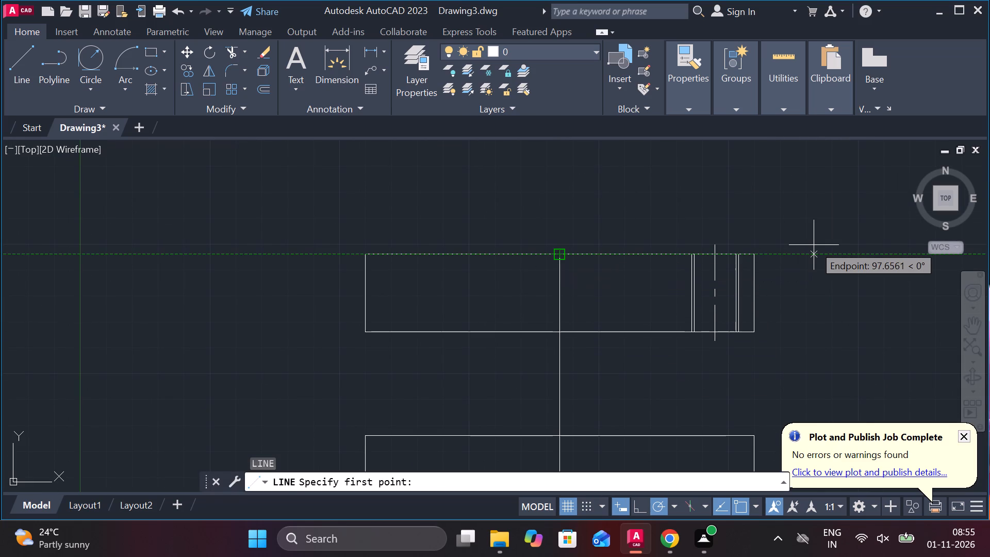
text(13)
key(space)
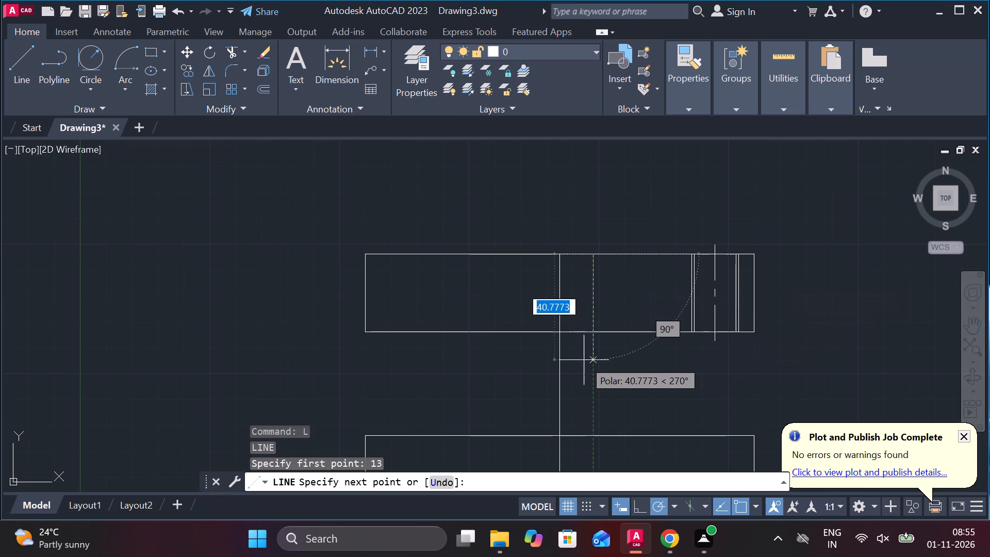
middle_drag(589, 363, 578, 223)
scroll(583, 311, up, 2)
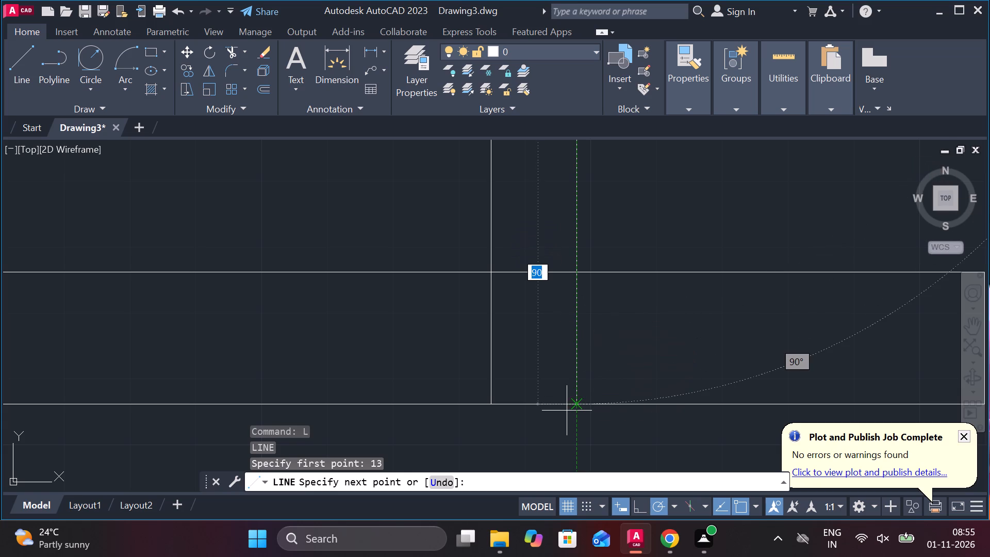
text(80)
key(Return)
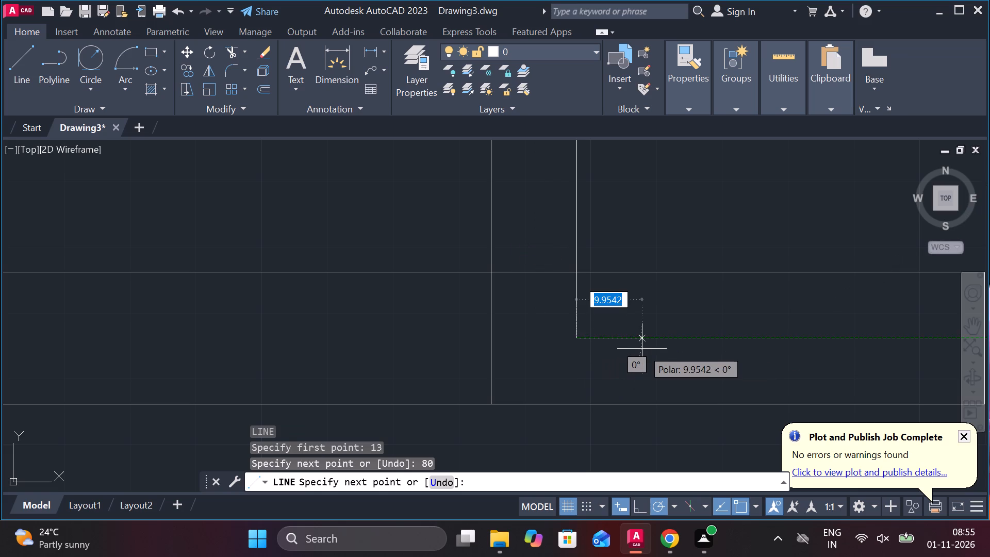
key(Escape)
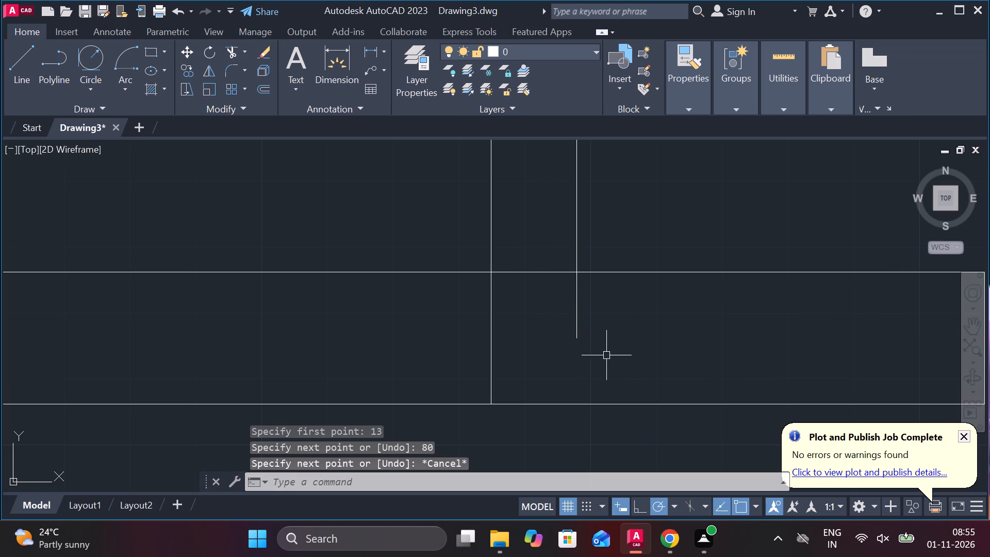
Change the linetype of the long vertical centre line joining the two rectangles to CENTER2.
scroll(535, 348, down, 2)
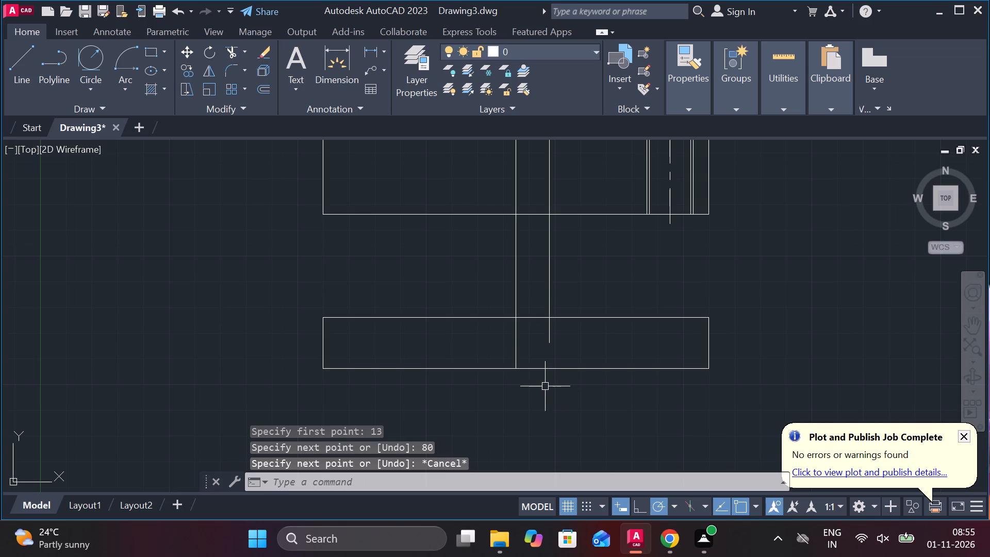
click(514, 287)
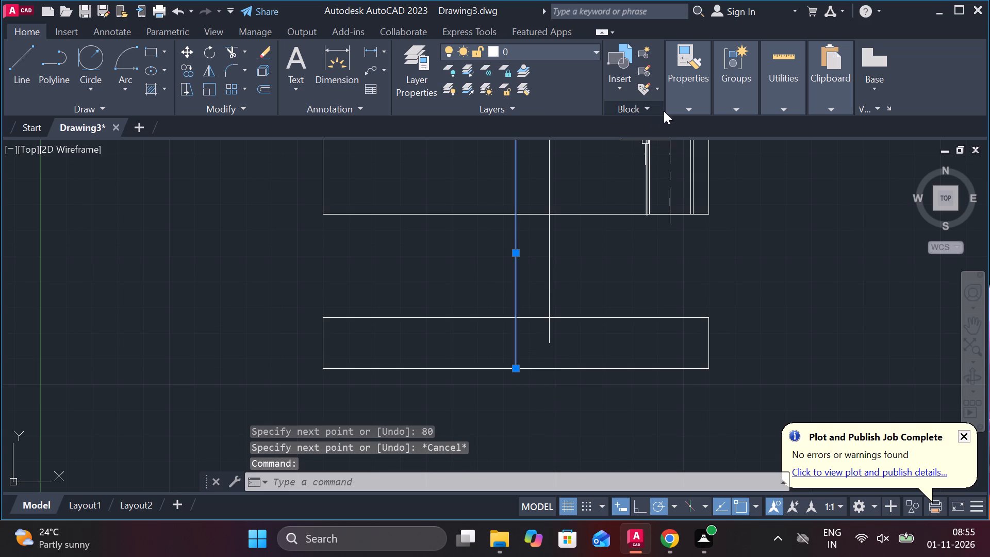
click(694, 103)
click(753, 158)
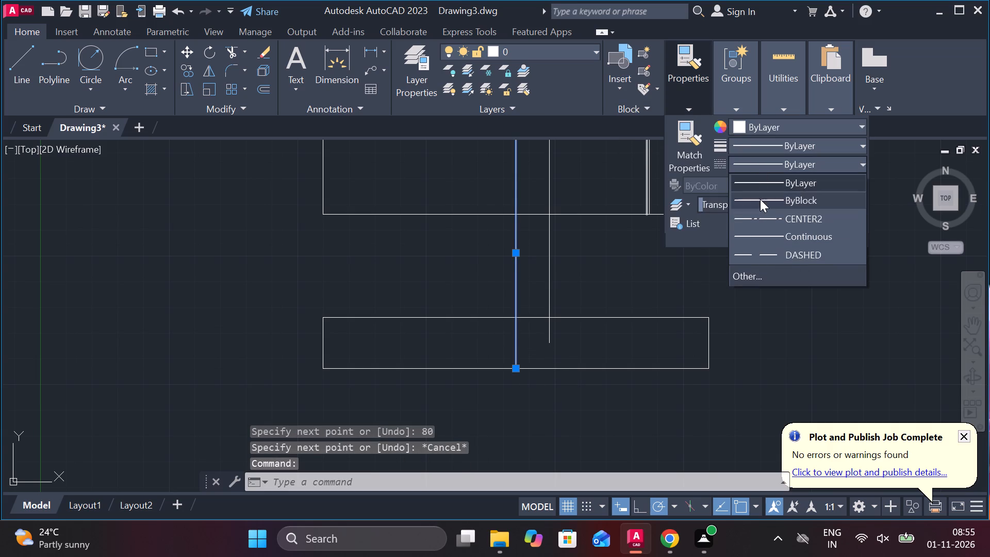
click(765, 220)
key(Escape)
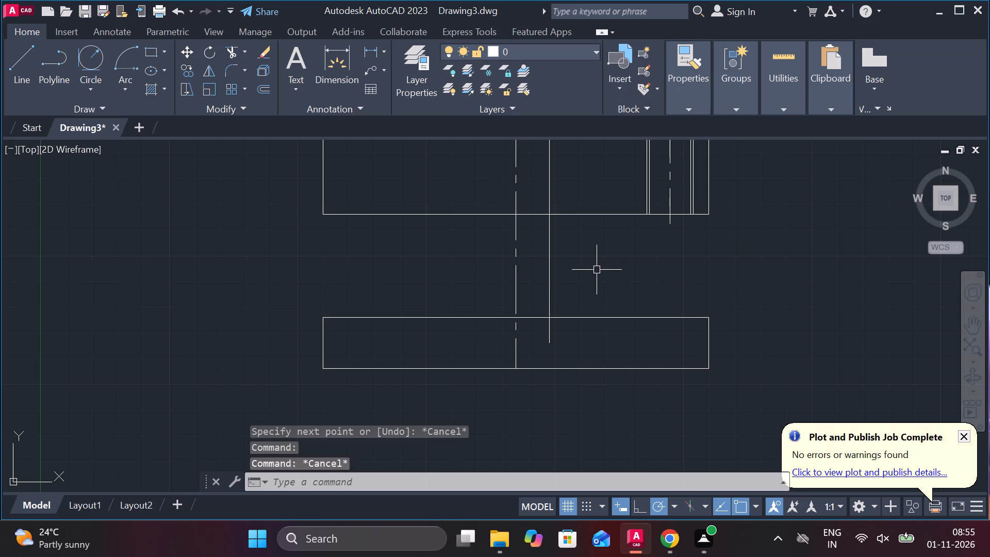
Draw a stepped line starting on the lower rectangle's bottom edge 30 units right of the centre line: 10 units up, then left to the long vertical line's end.
key(l)
key(Return)
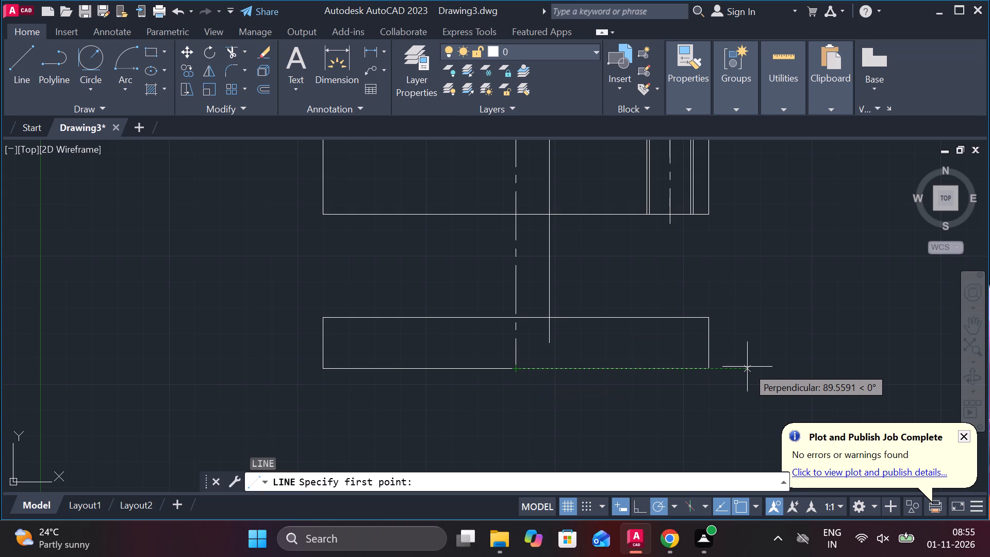
text(30)
key(Return)
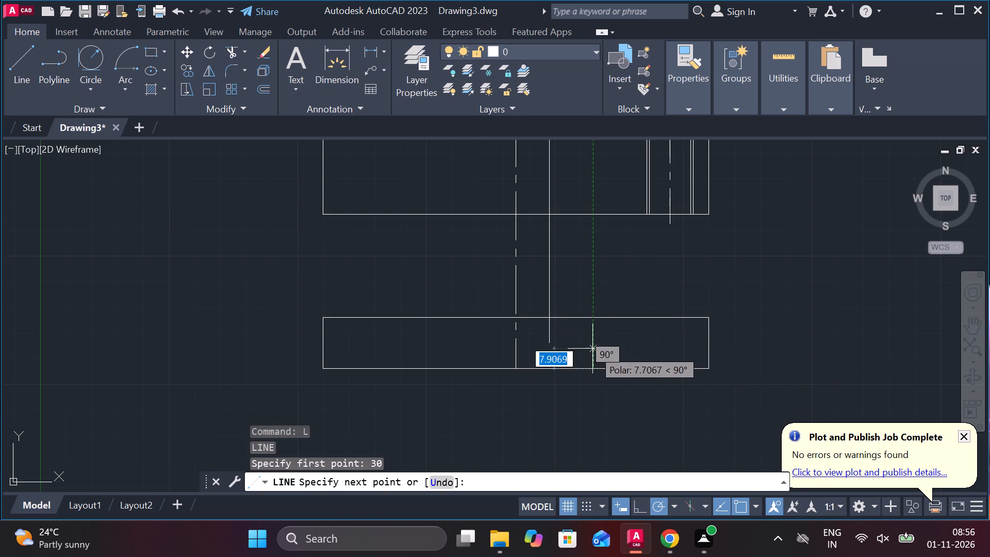
scroll(592, 349, up, 2)
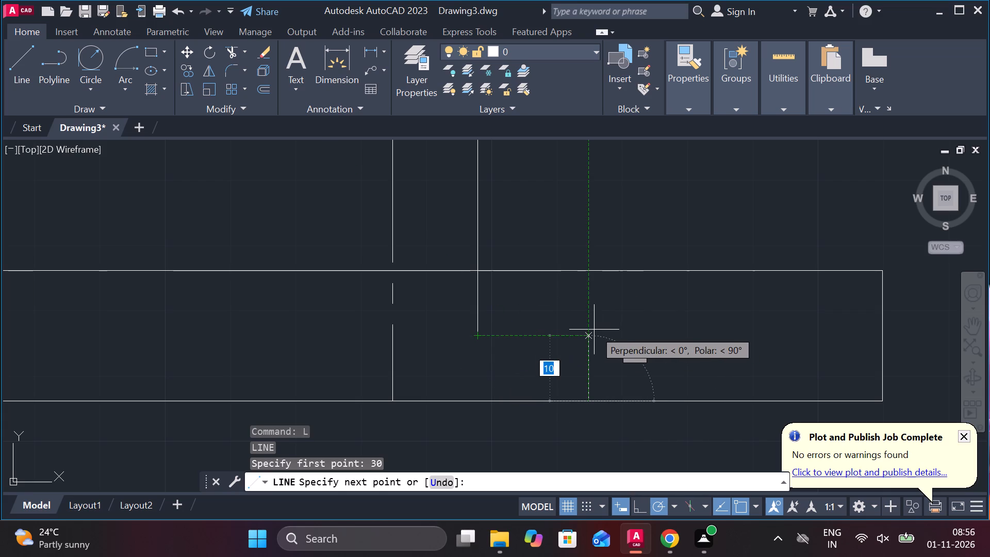
click(593, 330)
click(476, 330)
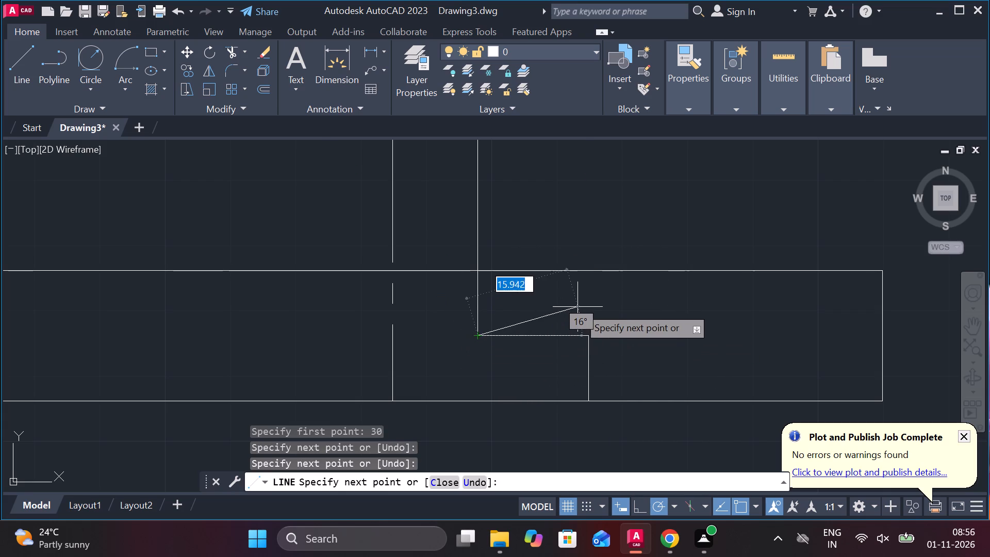
key(Escape)
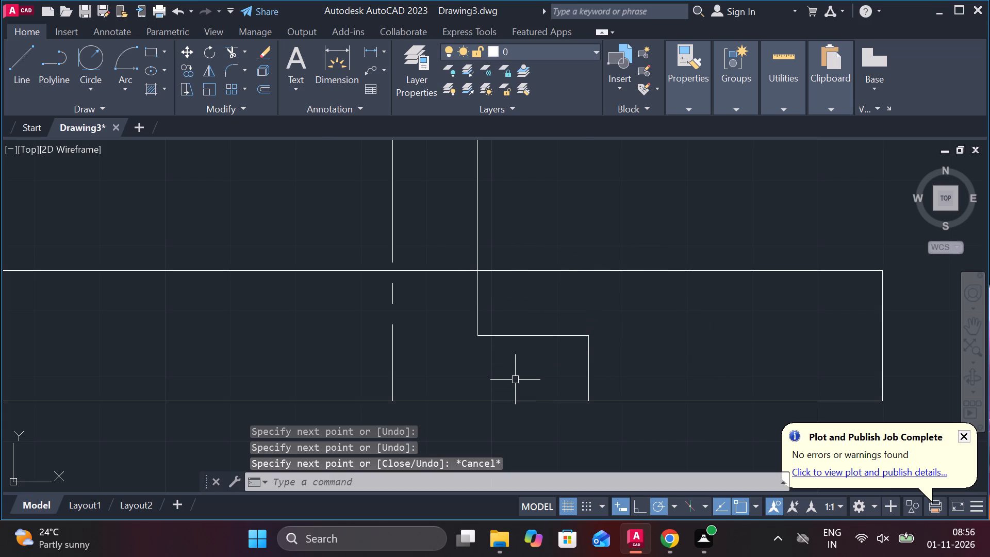
Draw a line along the lower rectangle's bottom edge from the centre line to the foot of the stepped outline.
key(l)
key(Return)
click(395, 402)
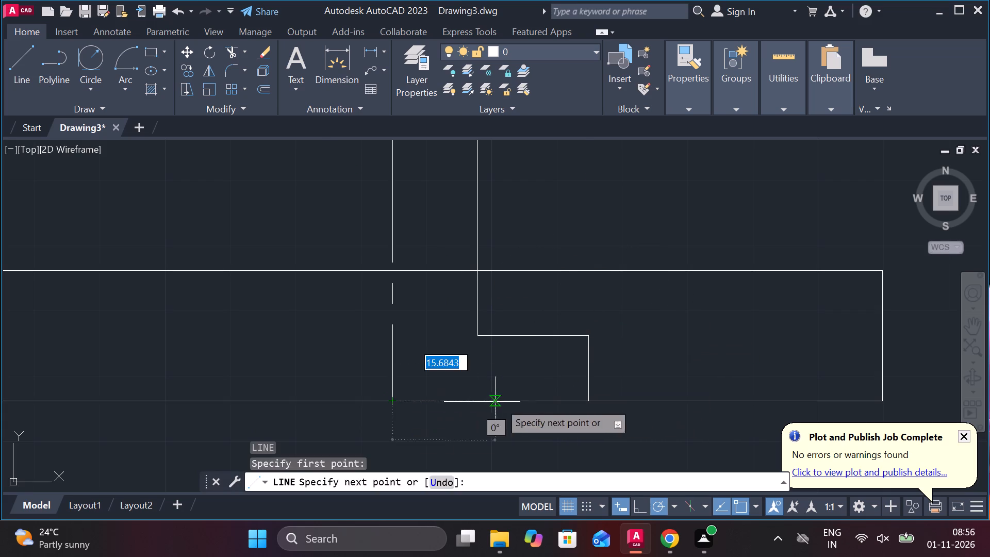
click(590, 398)
key(Escape)
Offset the new bottom-edge line 2 units upward inside the stepped outline.
click(539, 401)
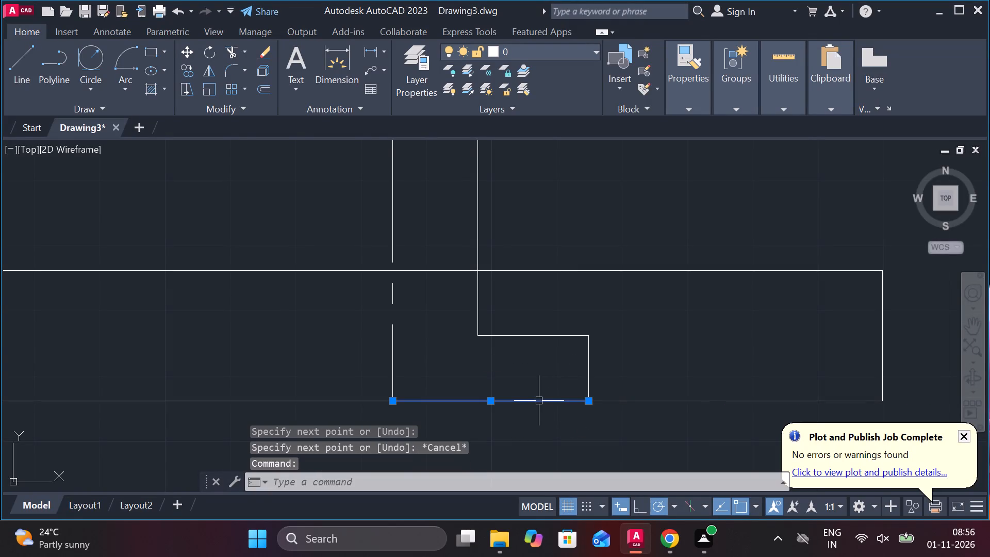
key(o)
key(Return)
key(Return)
key(2)
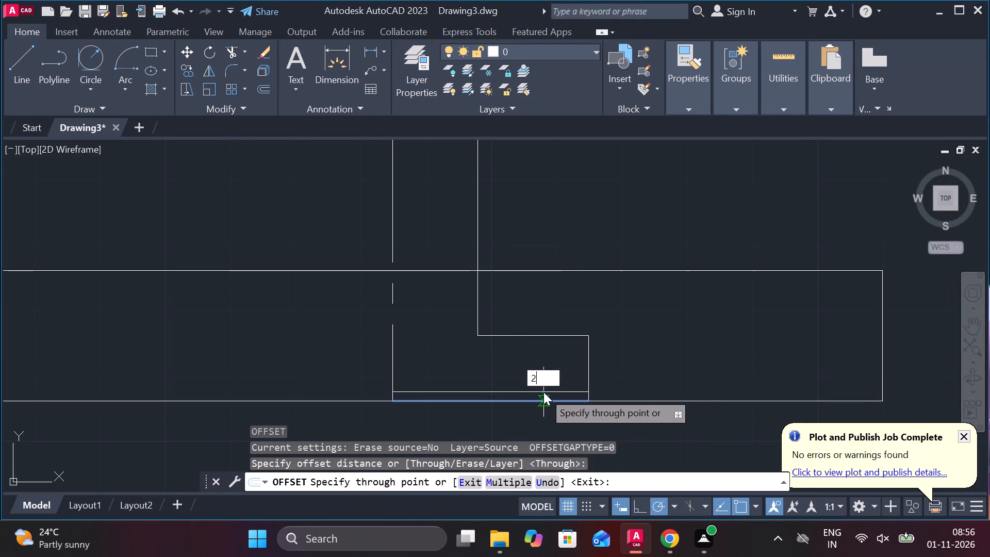
key(Return)
key(Escape)
Erase the short source line lying on the lower rectangle's bottom edge.
click(511, 404)
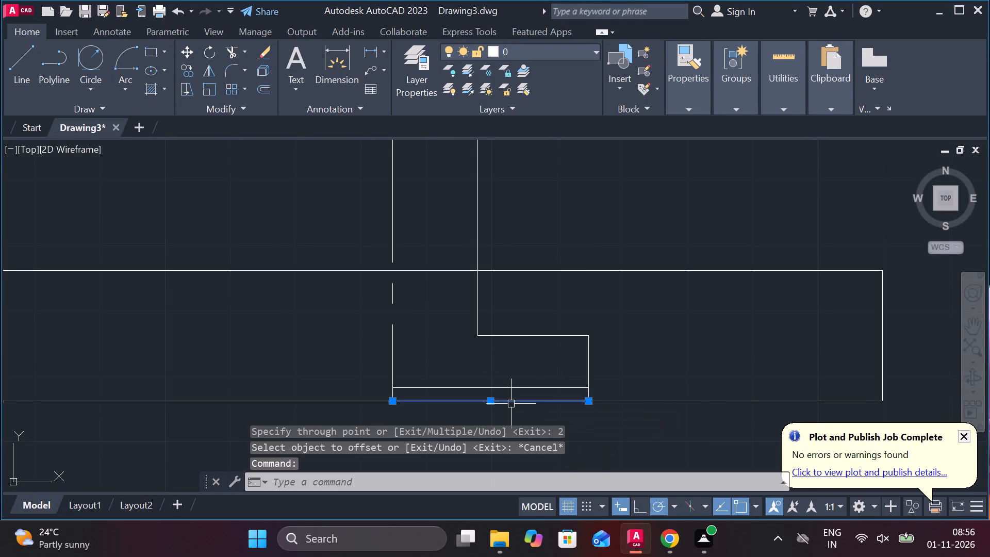
text(E)
key(space)
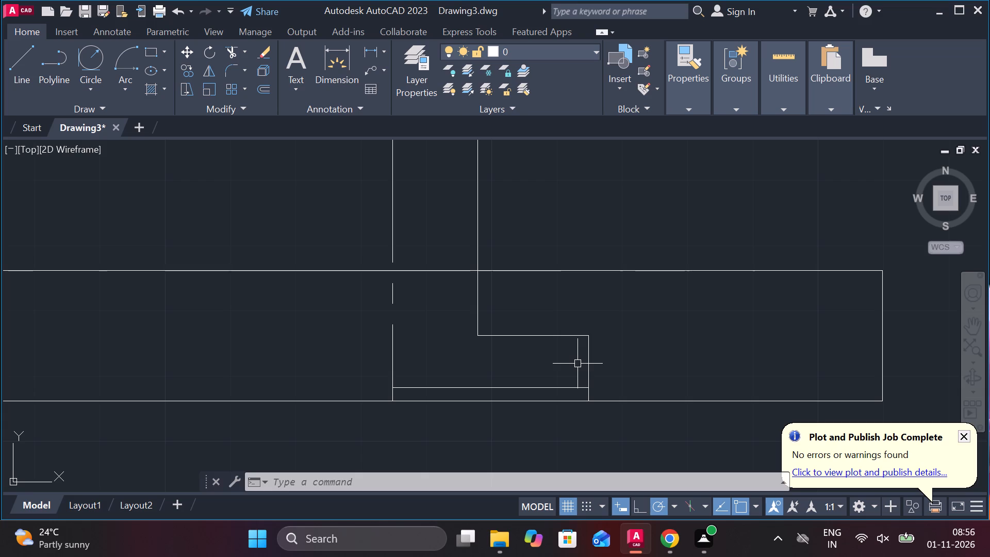
Fillet the upper outer corner of the stepped outline with a radius of 2.
key(Escape)
text(F R)
key(space)
text(2)
key(space)
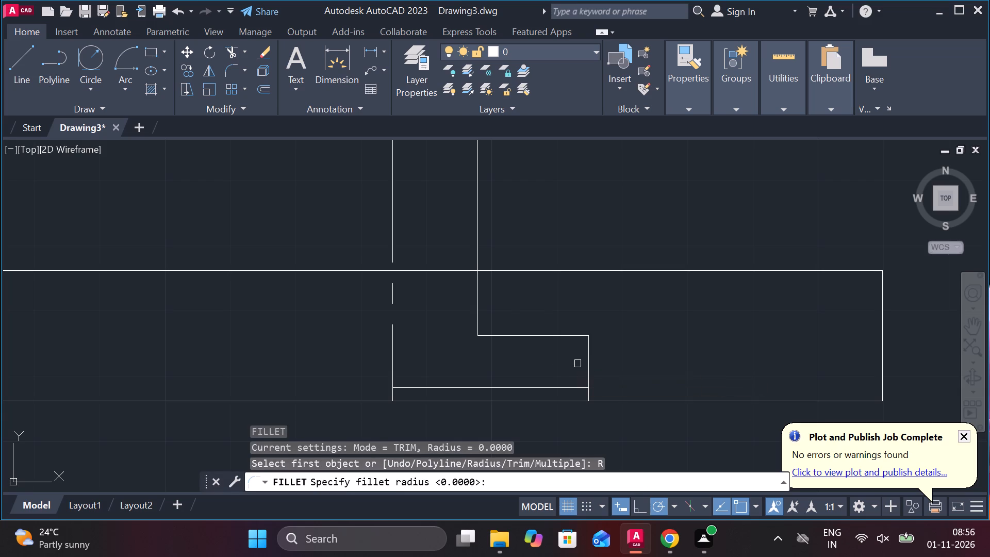
click(573, 338)
click(592, 348)
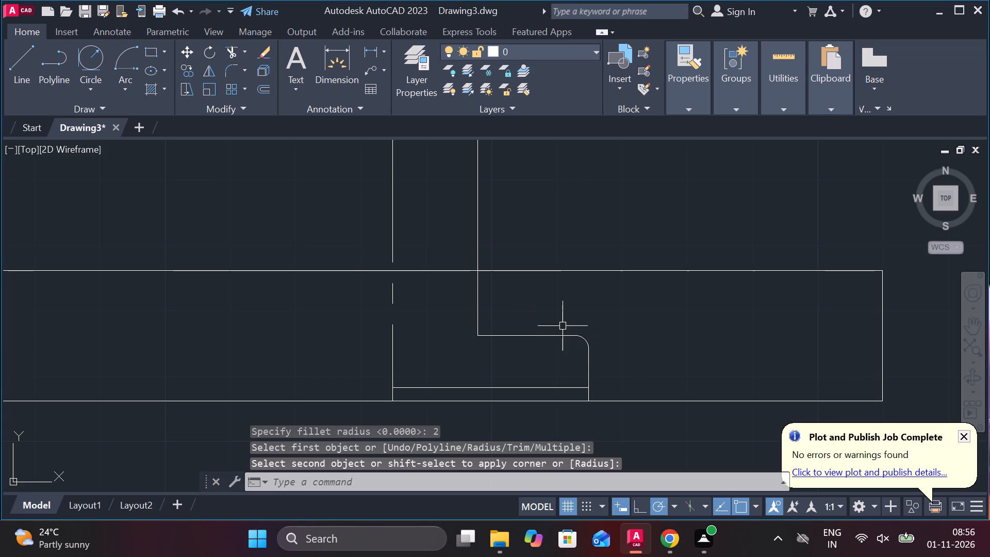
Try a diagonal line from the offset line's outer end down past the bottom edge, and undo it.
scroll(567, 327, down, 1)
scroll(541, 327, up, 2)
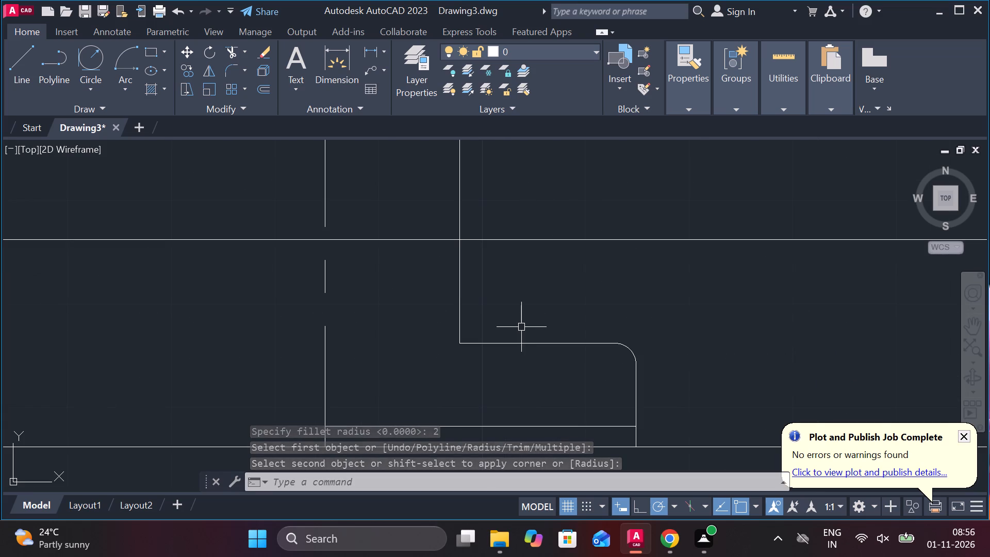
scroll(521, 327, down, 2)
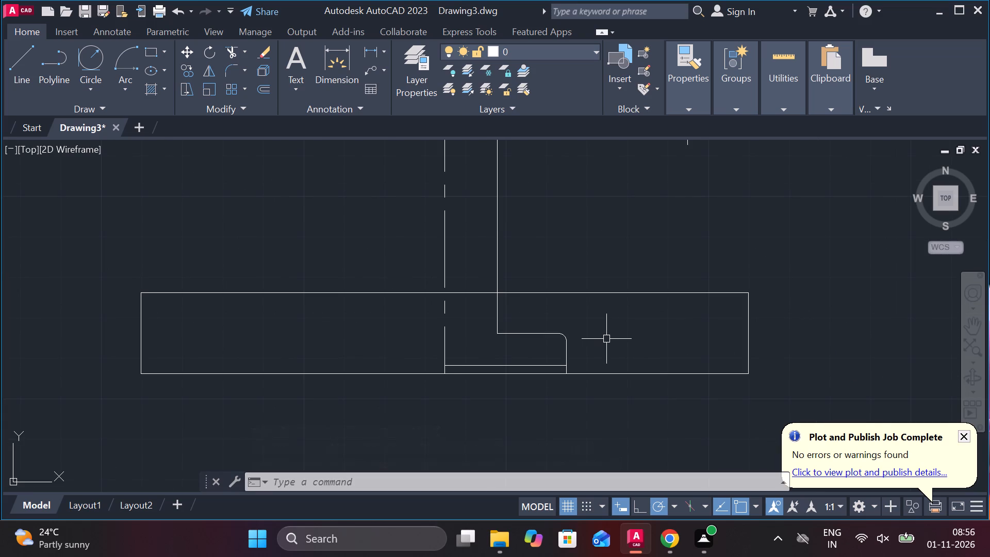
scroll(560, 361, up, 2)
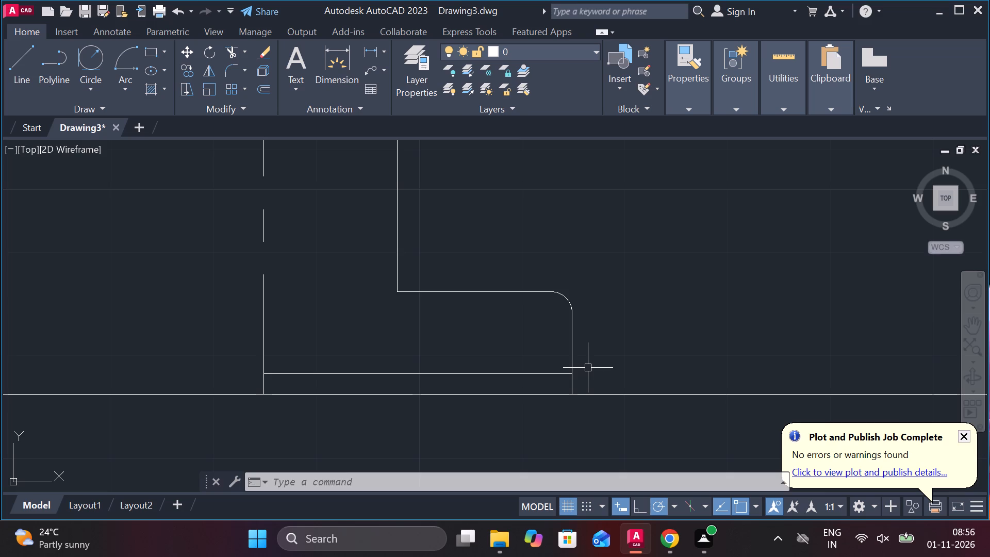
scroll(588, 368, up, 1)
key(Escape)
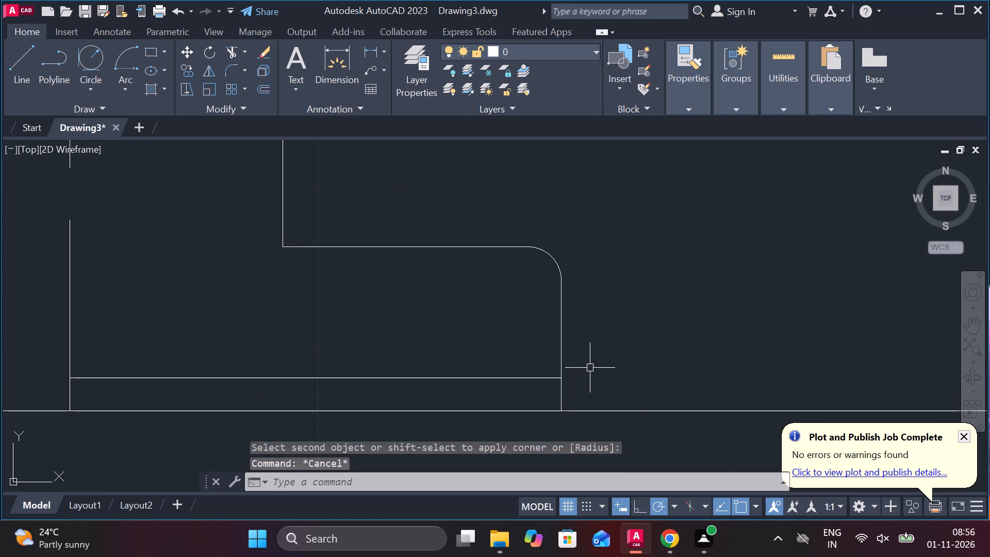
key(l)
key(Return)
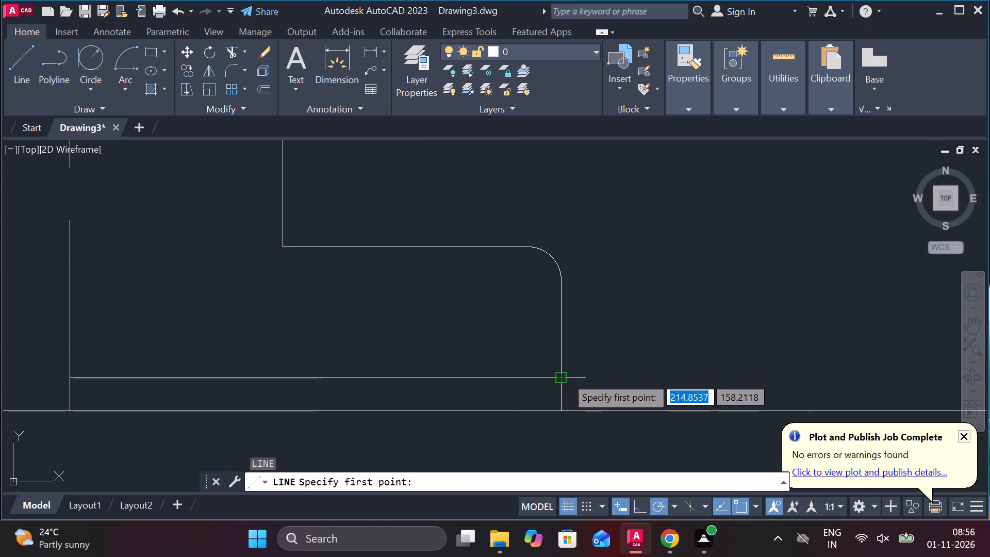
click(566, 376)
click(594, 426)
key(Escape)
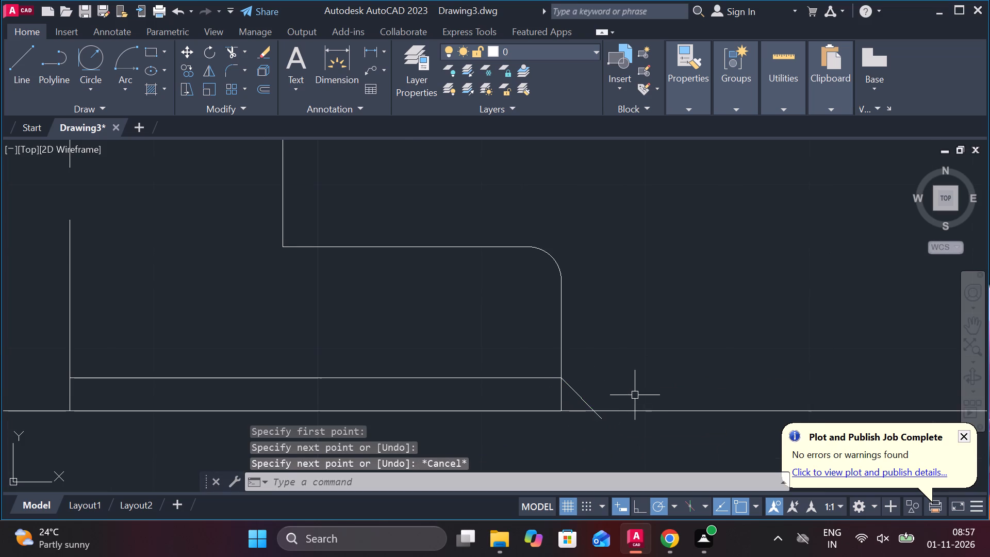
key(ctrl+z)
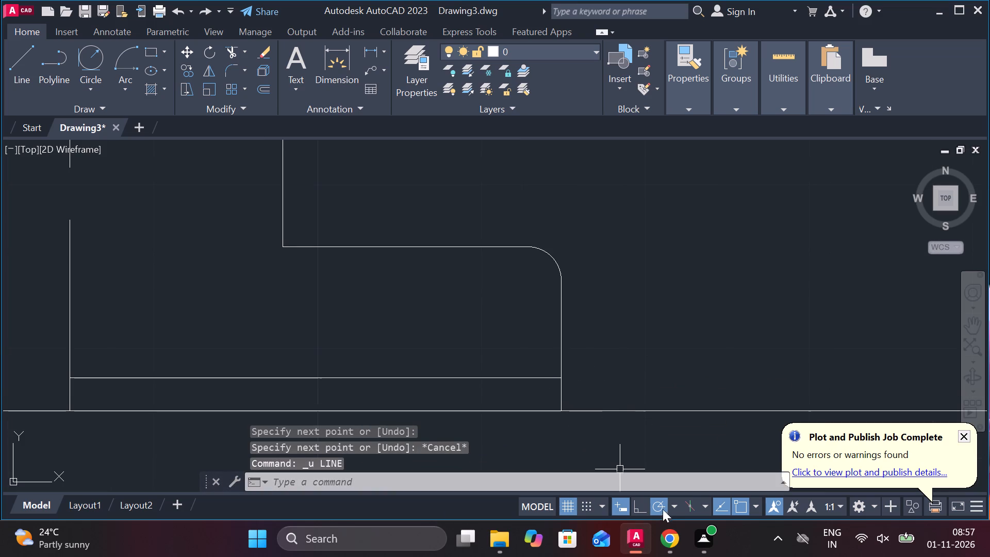
Draw a line about 4.85 units long at 315° from the offset line's outer end, crossing the lower rectangle's bottom edge.
click(669, 506)
click(669, 506)
key(l)
key(Return)
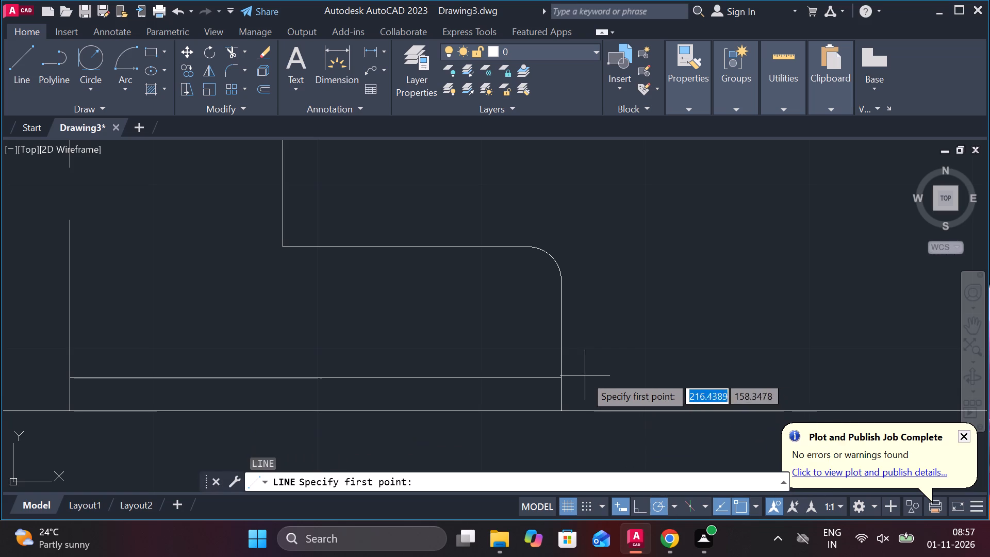
click(557, 379)
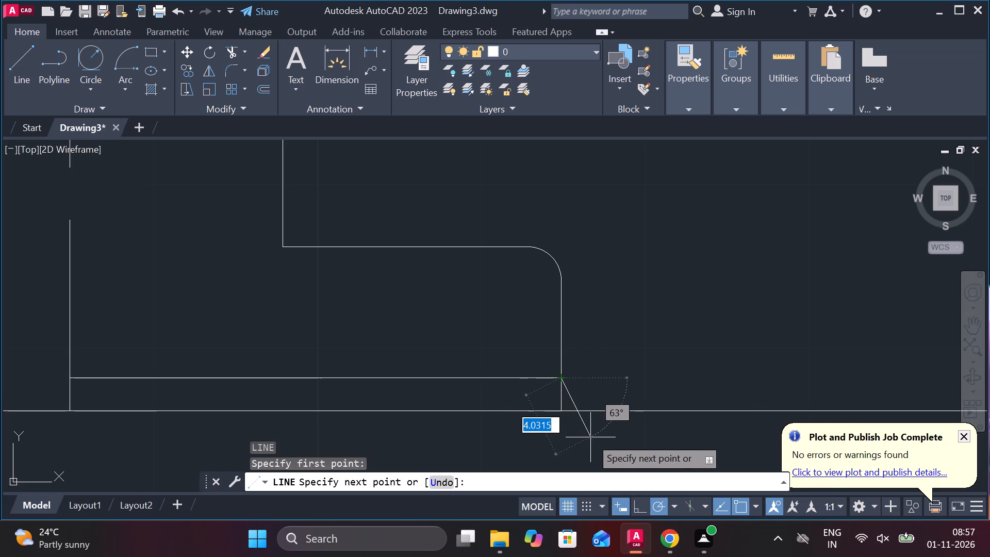
click(620, 431)
scroll(580, 406, up, 2)
middle_drag(580, 406, 504, 311)
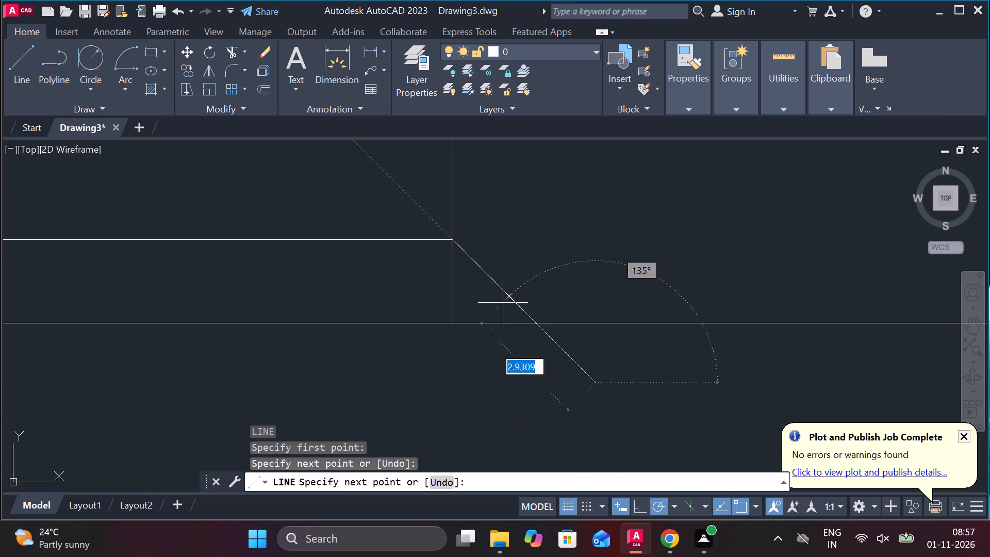
key(Escape)
Trim the part of the diagonal line that extends below the lower rectangle's bottom edge.
scroll(575, 361, up, 3)
scroll(575, 361, down, 4)
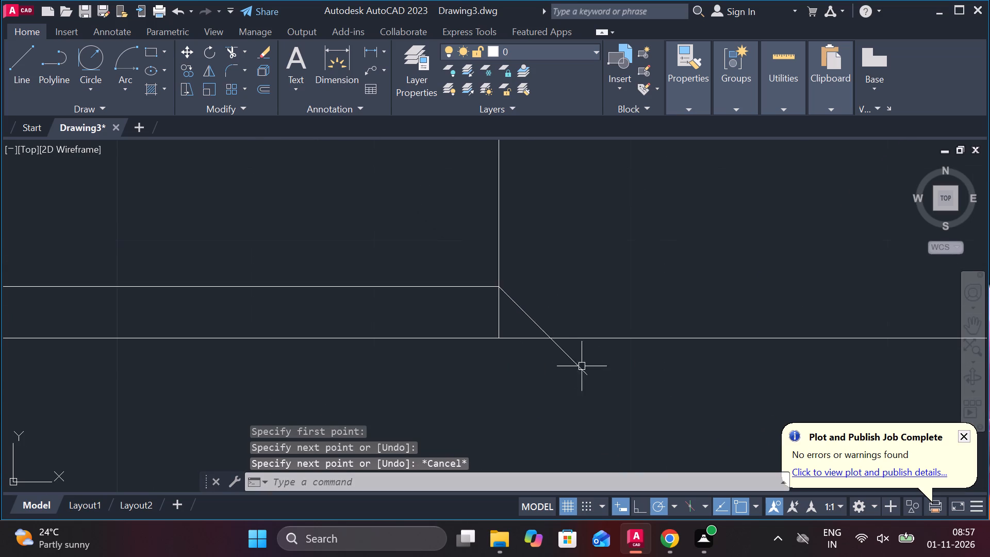
text(TR)
key(space)
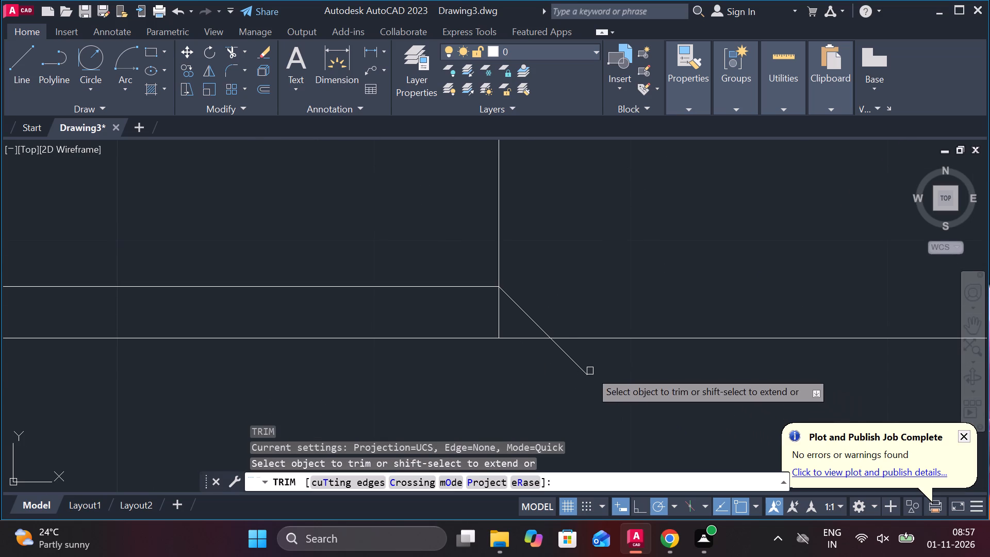
click(576, 365)
scroll(576, 365, down, 4)
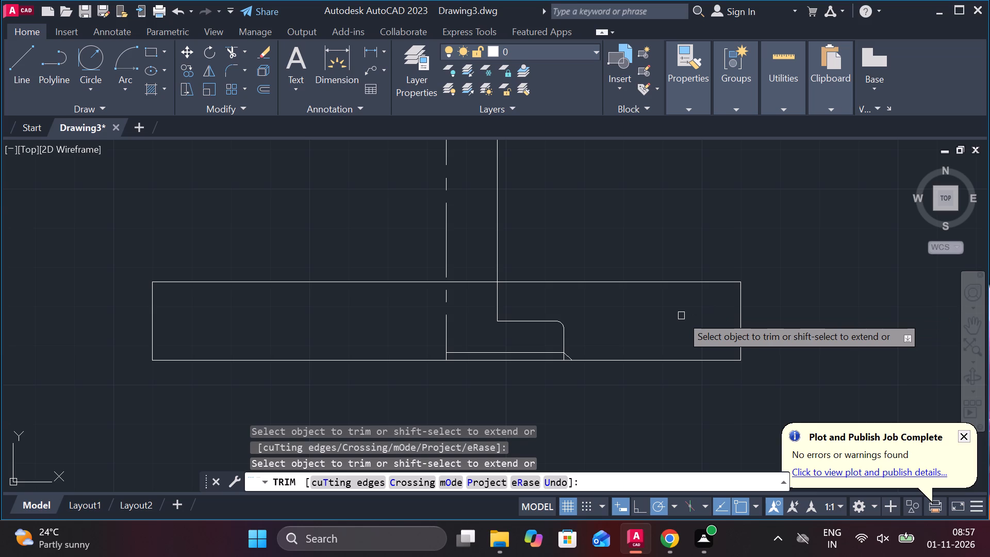
scroll(660, 315, down, 2)
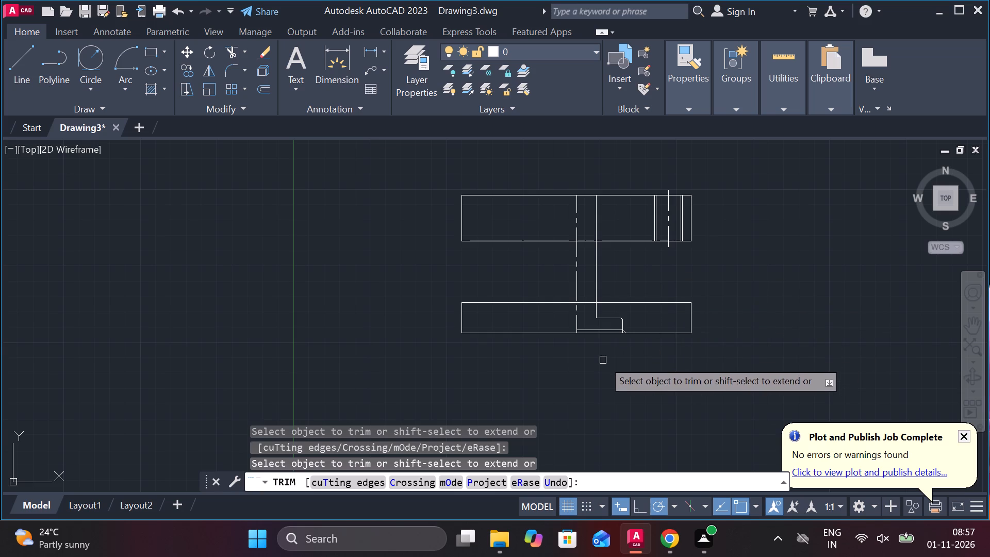
key(Escape)
Draw a vertical line across the lower rectangle, from its bottom edge 52 units right of the centre line up to its top edge.
key(l)
key(Return)
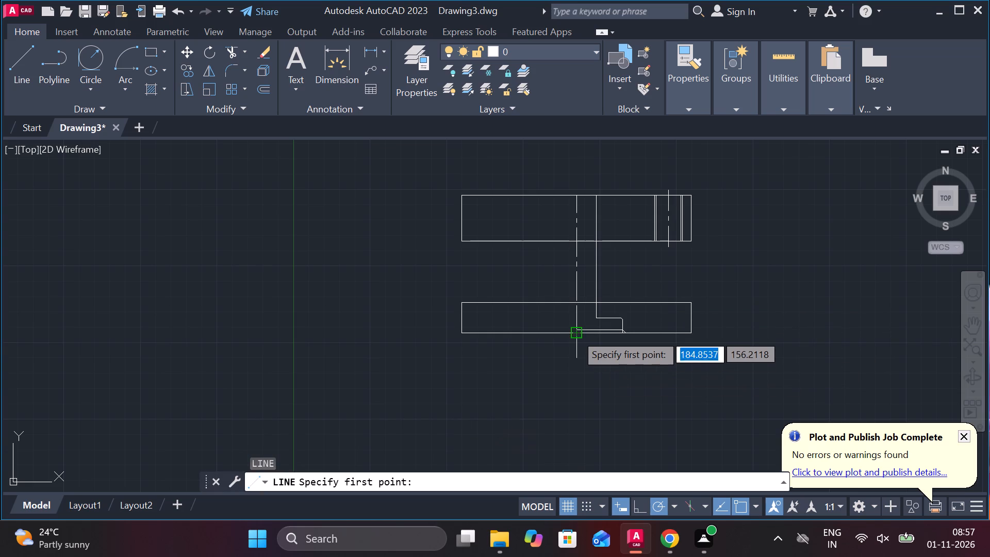
scroll(575, 334, up, 3)
scroll(575, 335, down, 2)
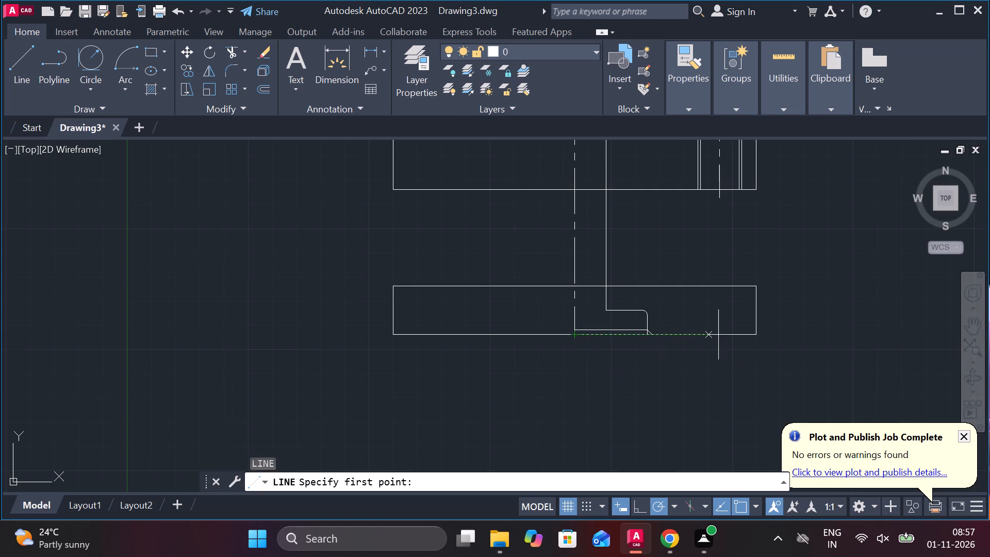
key(5)
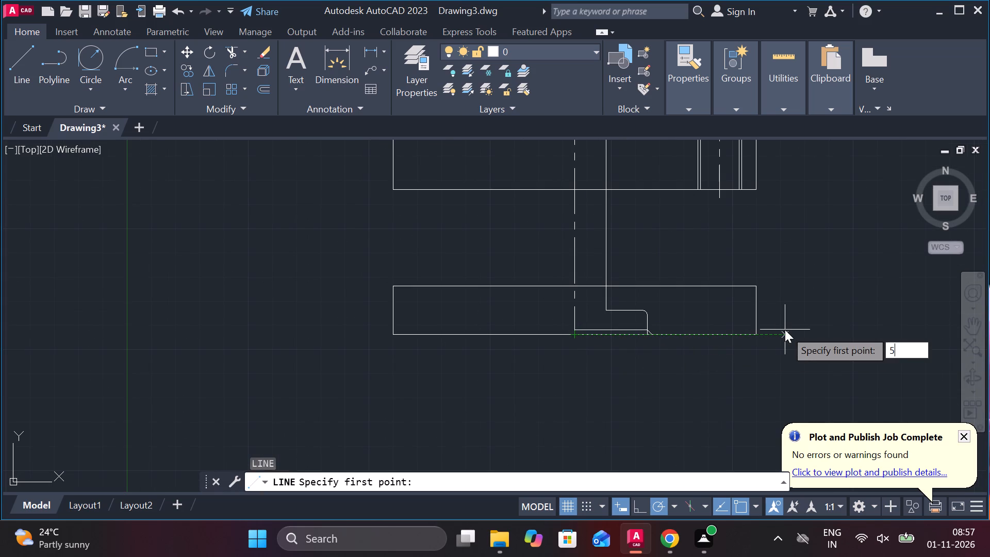
text(2)
key(space)
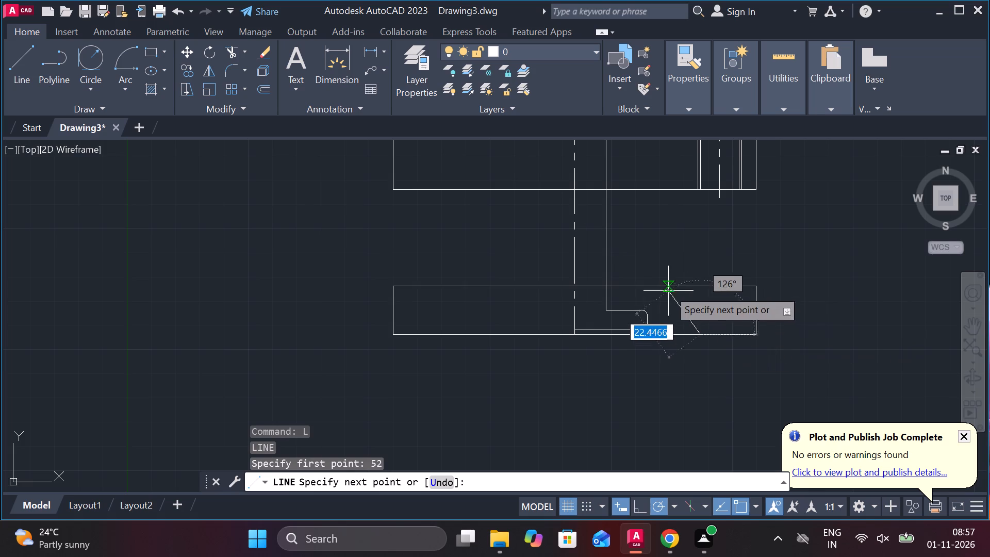
click(700, 287)
scroll(700, 287, up, 2)
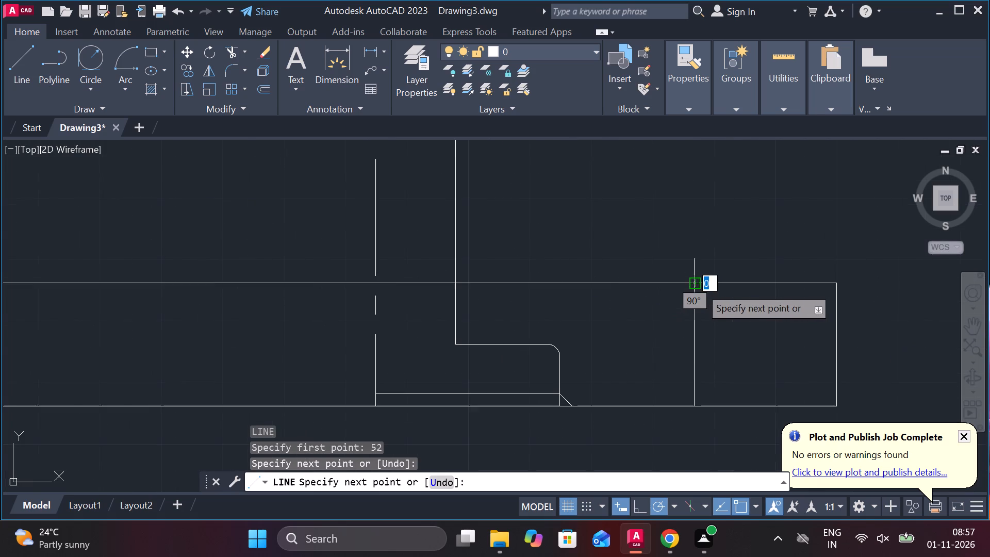
key(grave)
key(Escape)
key(Escape)
click(686, 314)
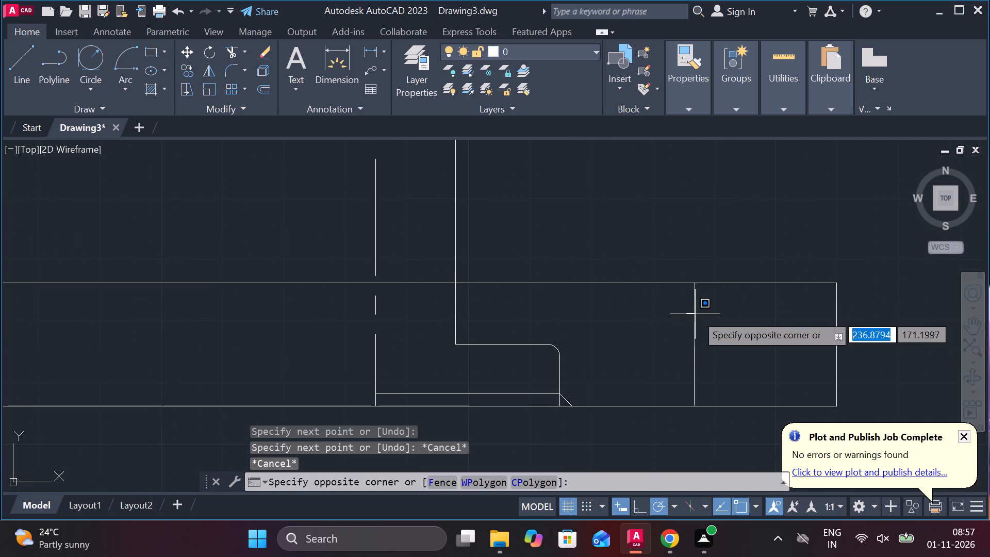
key(Escape)
middle_drag(685, 326, 638, 321)
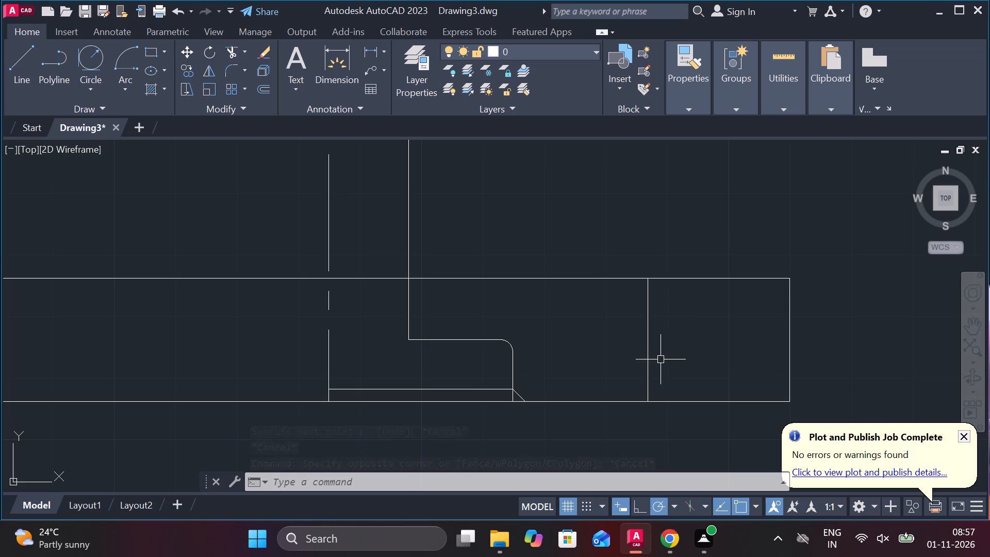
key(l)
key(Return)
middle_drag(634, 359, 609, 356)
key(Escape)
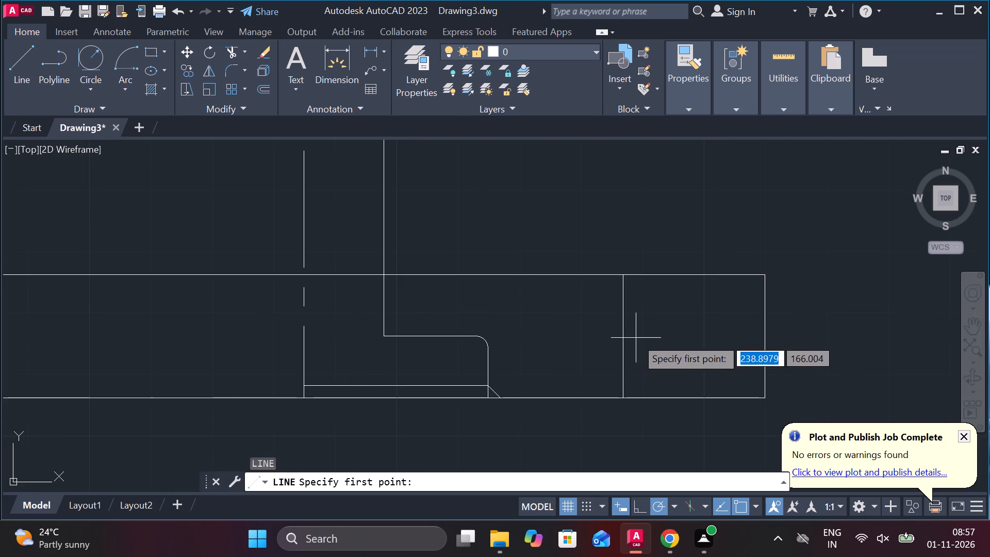
Offset the vertical line in the lower rectangle by 5 units to each side.
click(622, 322)
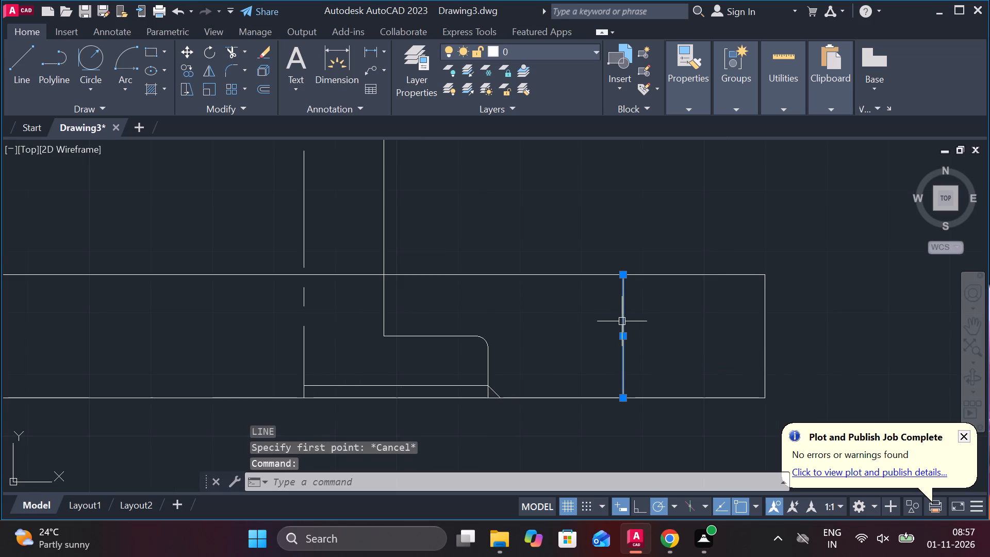
key(o)
key(Return)
key(Return)
text(5)
key(space)
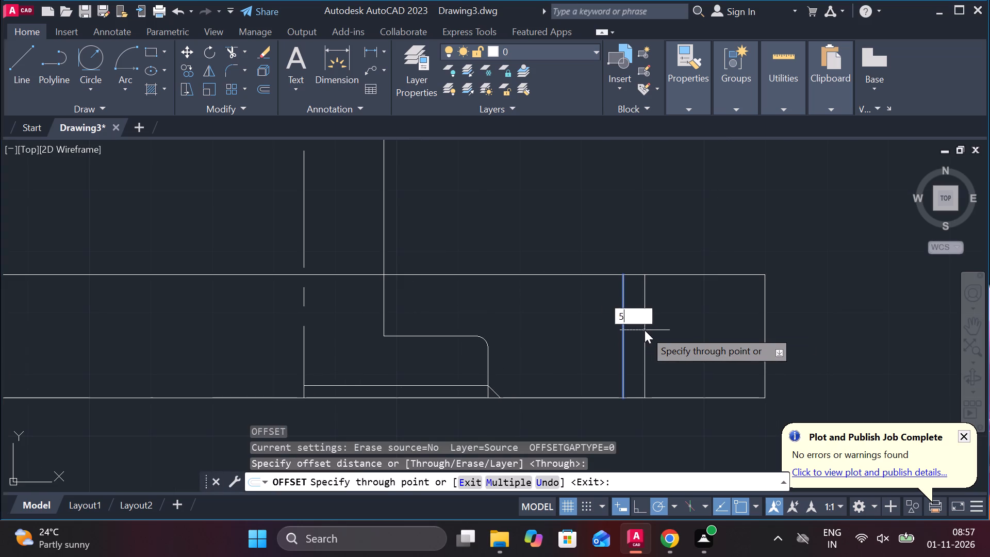
click(619, 323)
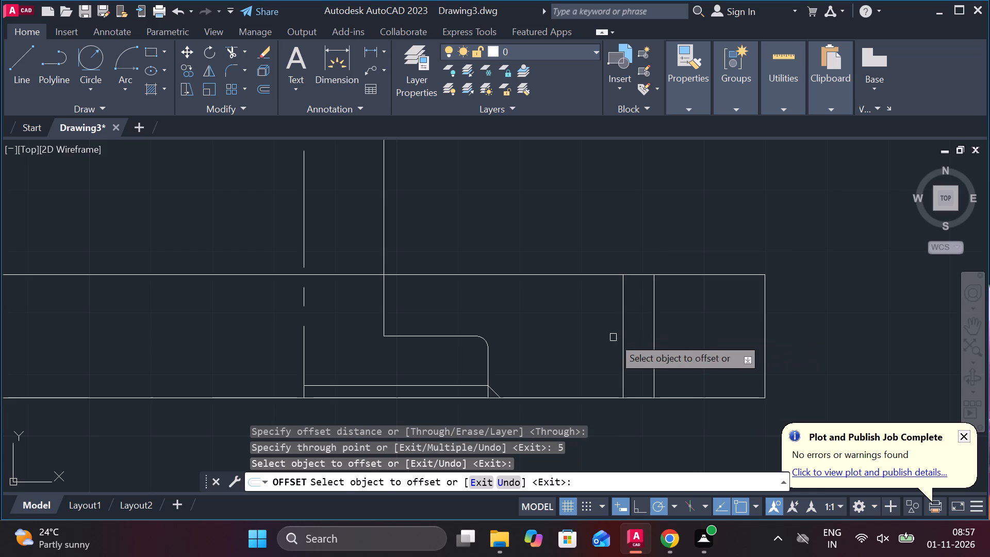
click(621, 332)
key(5)
key(Return)
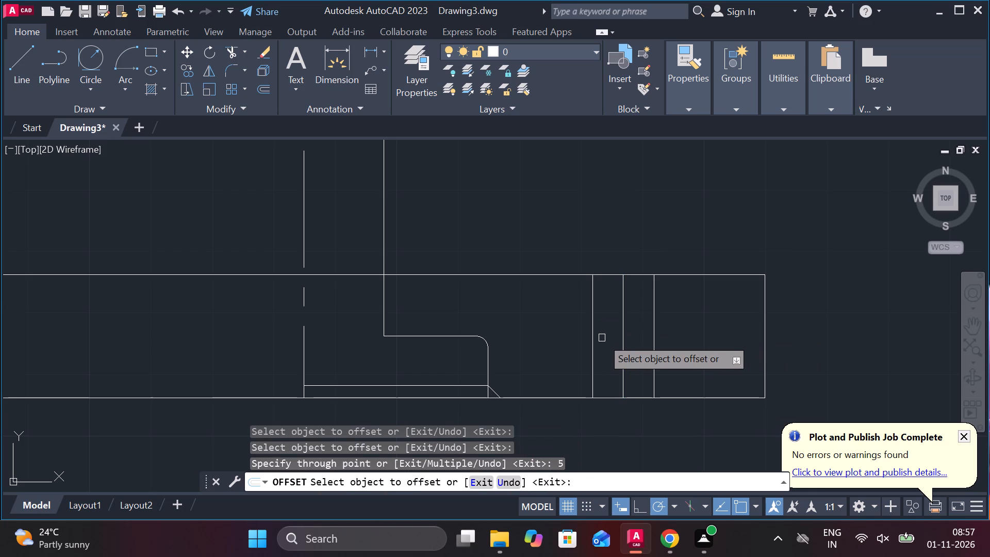
middle_drag(587, 338, 527, 339)
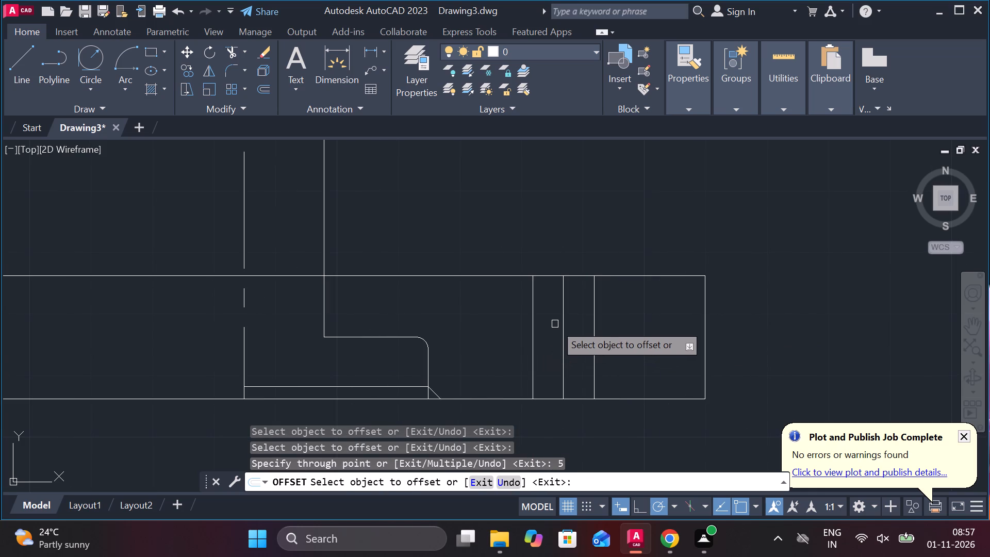
key(Escape)
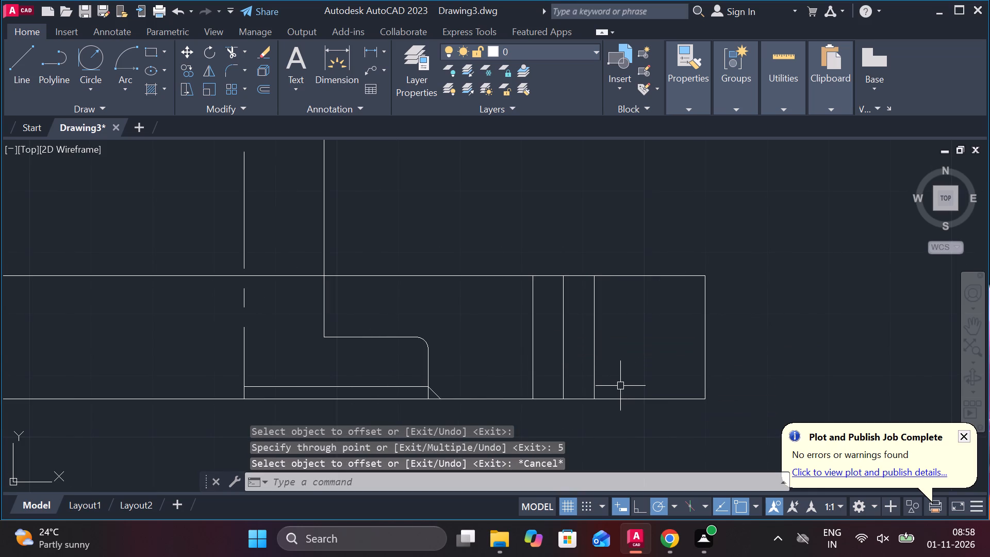
Draw a horizontal line along the rectangle's bottom edge between the lower ends of the two offset lines.
key(l)
key(Return)
click(533, 395)
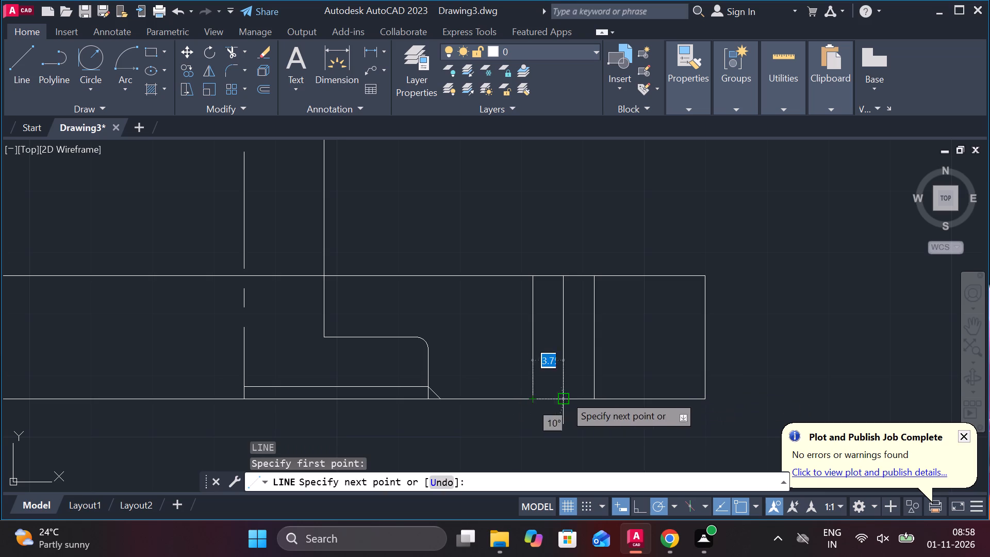
click(591, 396)
key(Escape)
Offset the short line between the two offset verticals upward by 16 units.
click(570, 396)
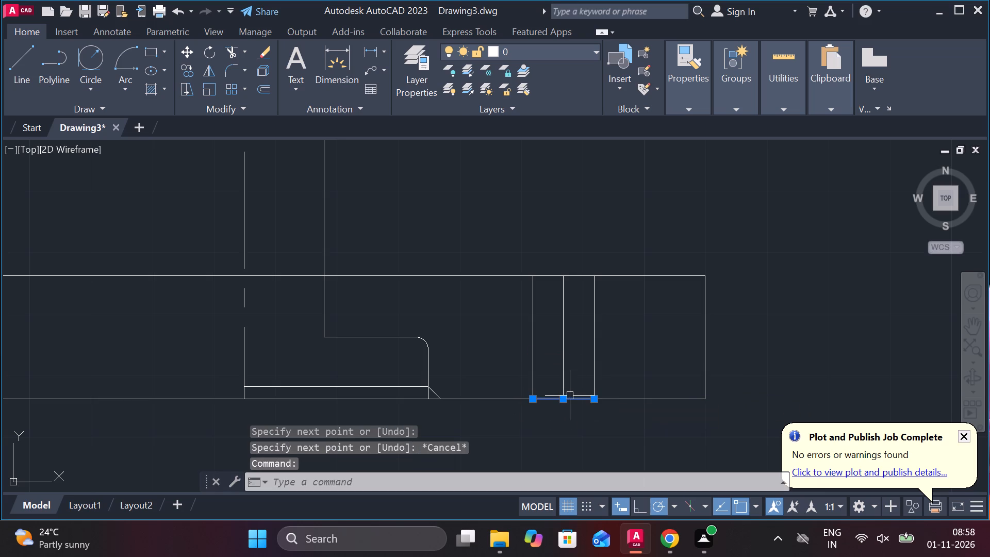
key(o)
key(Return)
key(Return)
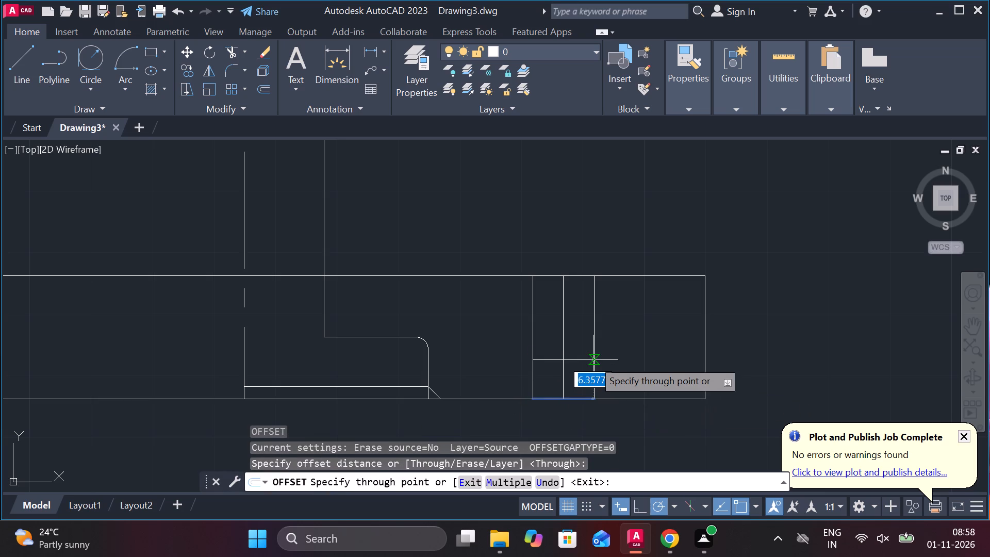
key(1)
key(6)
key(Return)
scroll(531, 274, up, 2)
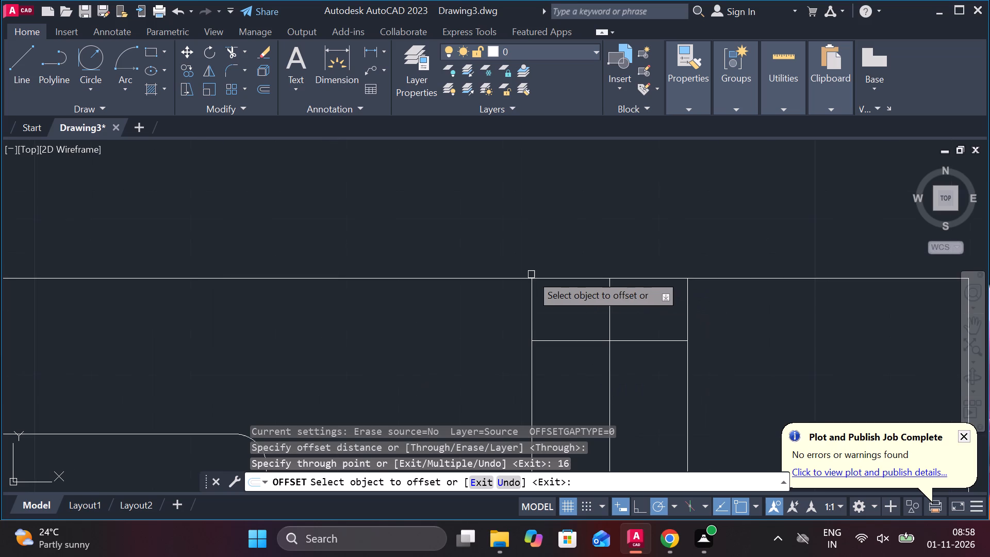
key(Escape)
Erase the short line on the rectangle's bottom edge between the two offset verticals.
scroll(621, 339, down, 1)
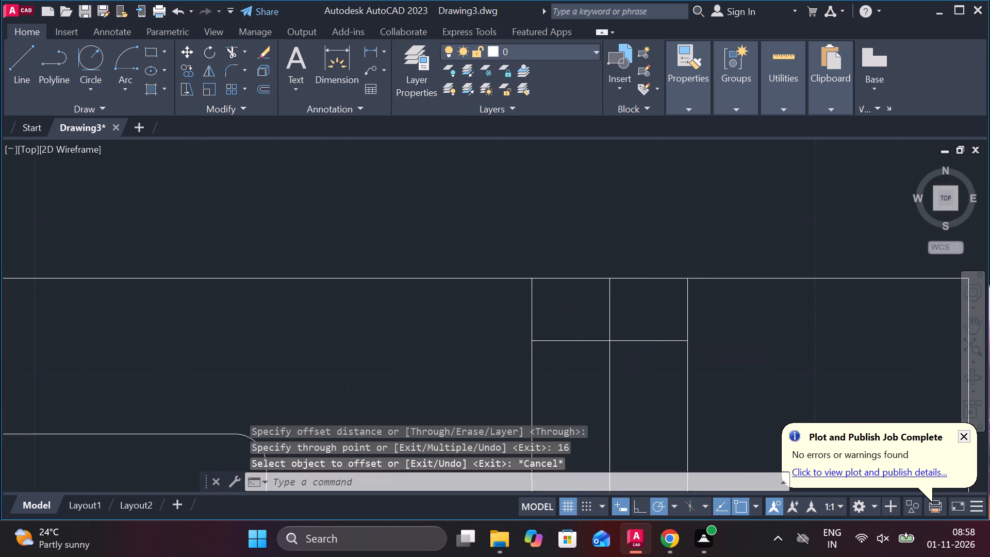
scroll(621, 339, down, 1)
click(624, 437)
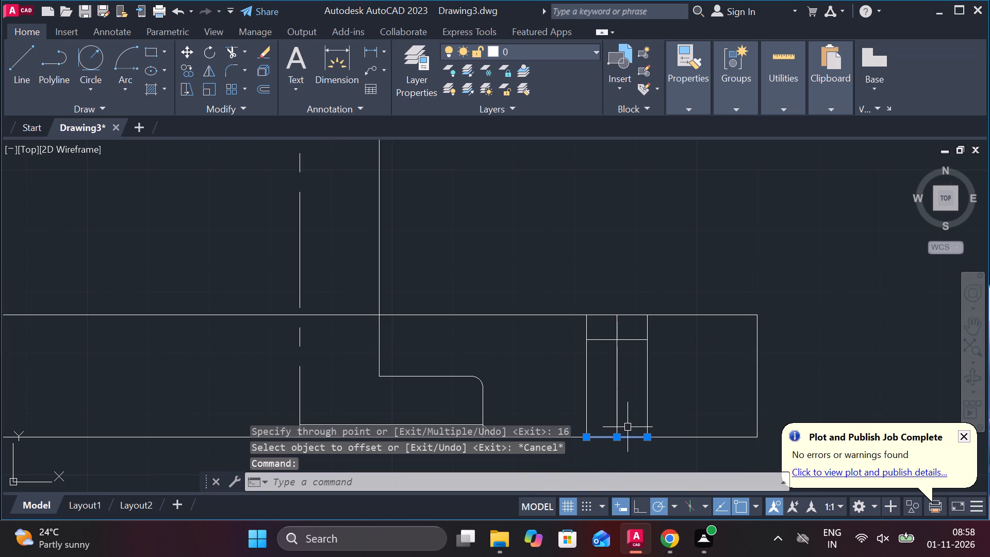
text(E)
key(space)
Draw a slanted line rising at about 30° from the left end of the short horizontal line to just past the middle vertical line.
key(l)
key(Return)
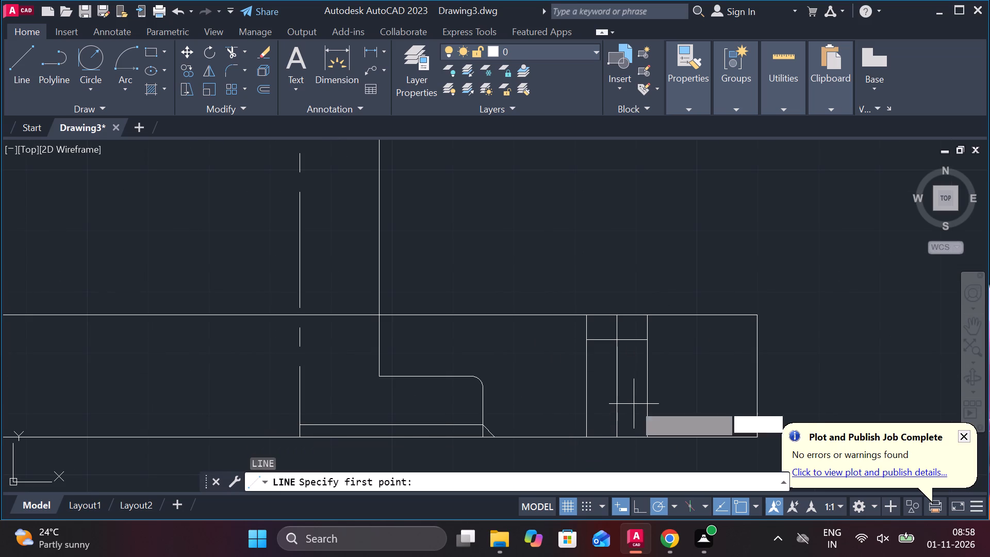
scroll(566, 361, up, 4)
middle_drag(658, 268, 494, 450)
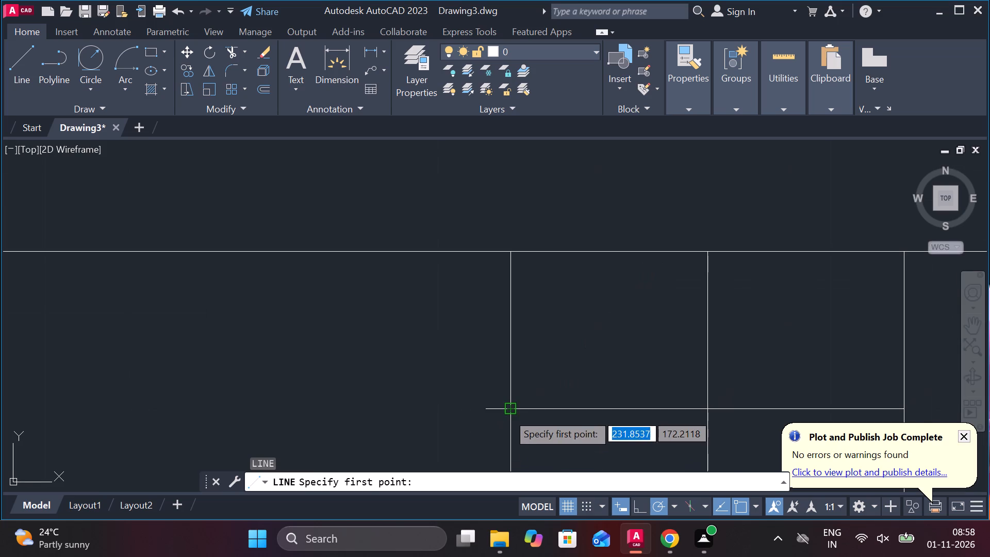
click(507, 413)
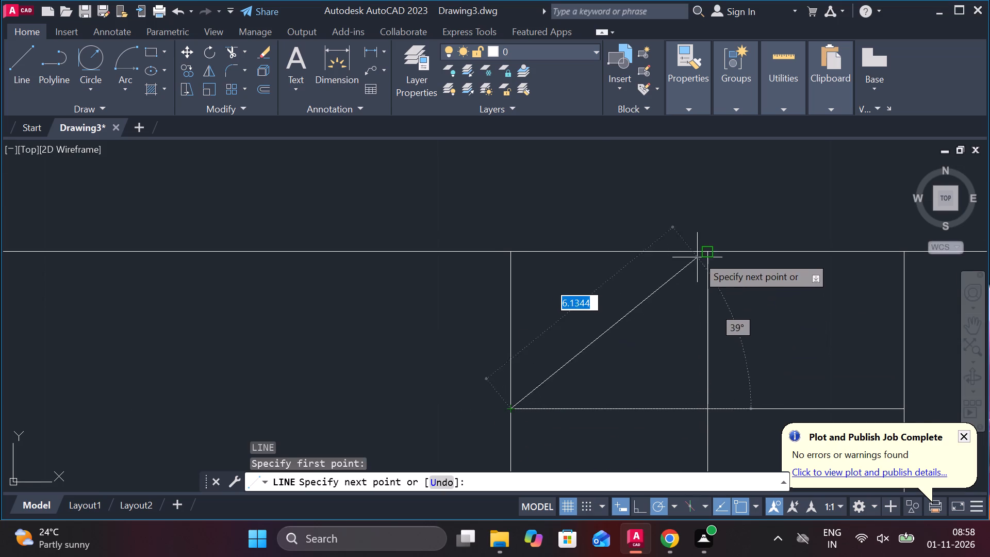
click(676, 509)
click(679, 352)
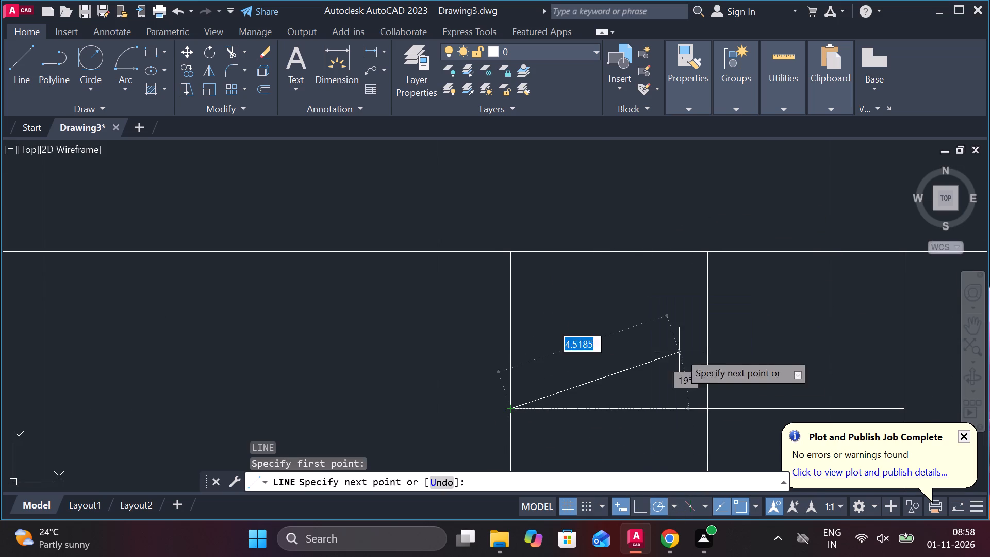
click(730, 288)
key(Escape)
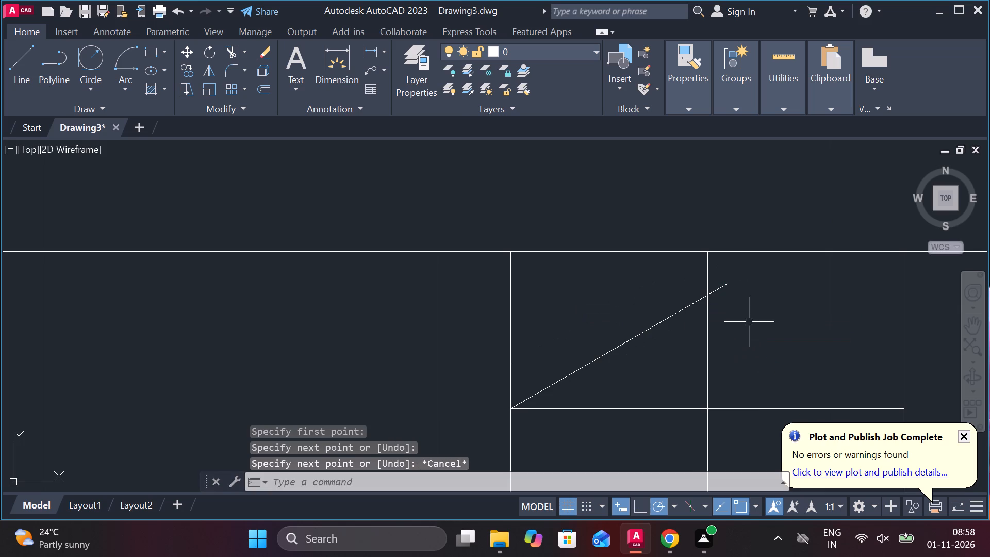
Draw a line about 9.82 units long at 150° from the short horizontal line's right end, crossing the first slanted line.
scroll(749, 323, down, 2)
key(space)
click(815, 360)
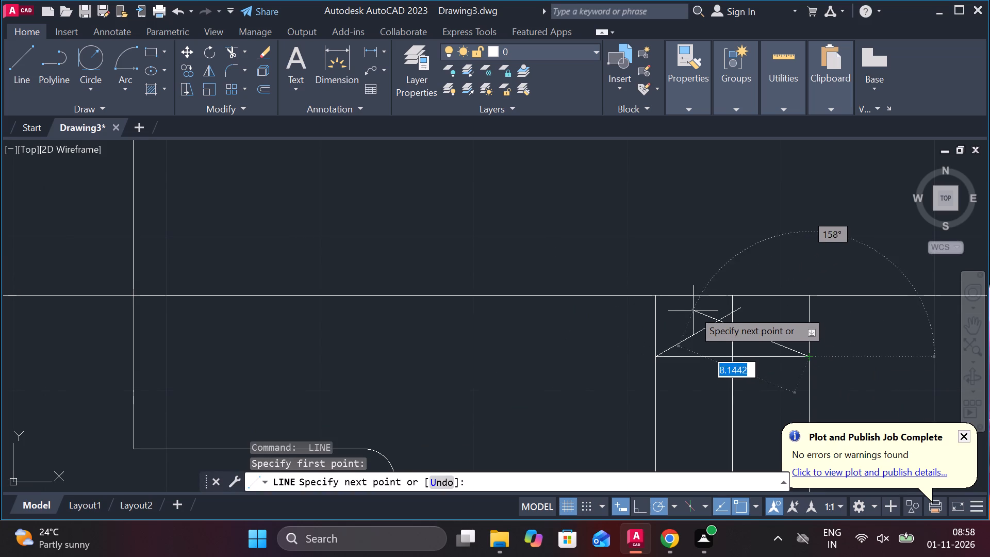
click(681, 277)
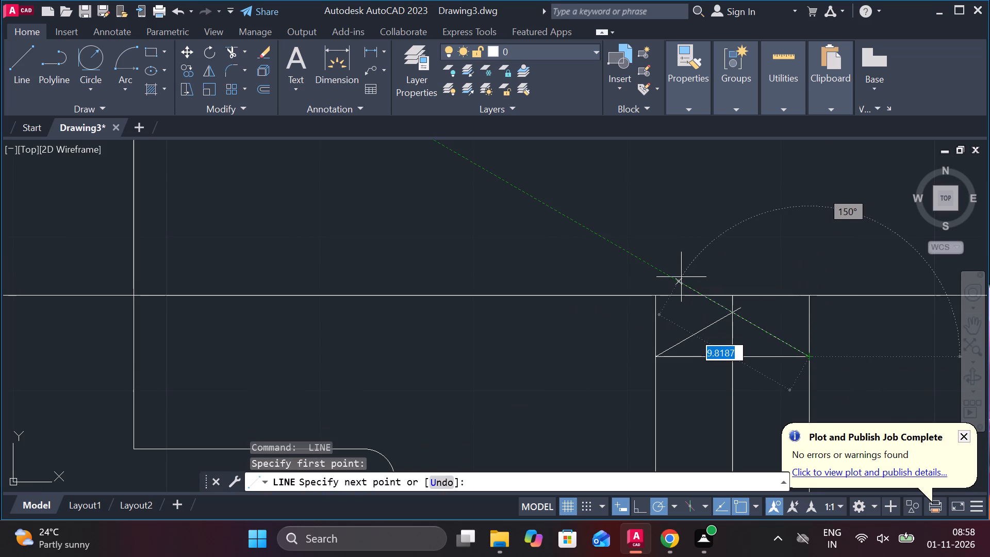
key(grave)
key(Escape)
scroll(689, 318, up, 1)
key(Escape)
Trim both slanted lines beyond their meeting point and the left offset vertical above the short horizontal line.
middle_drag(694, 331, 669, 331)
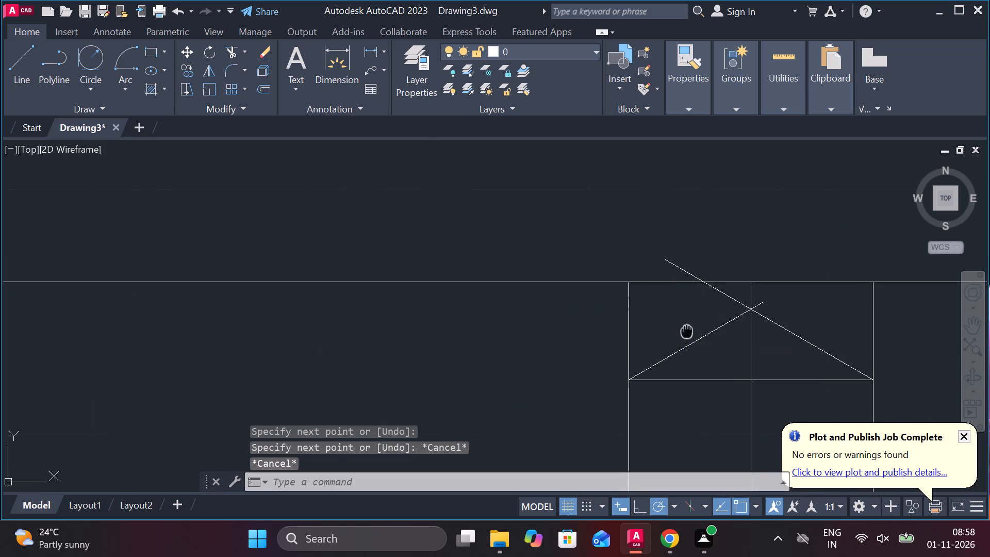
middle_drag(669, 331, 607, 331)
text(TR)
key(space)
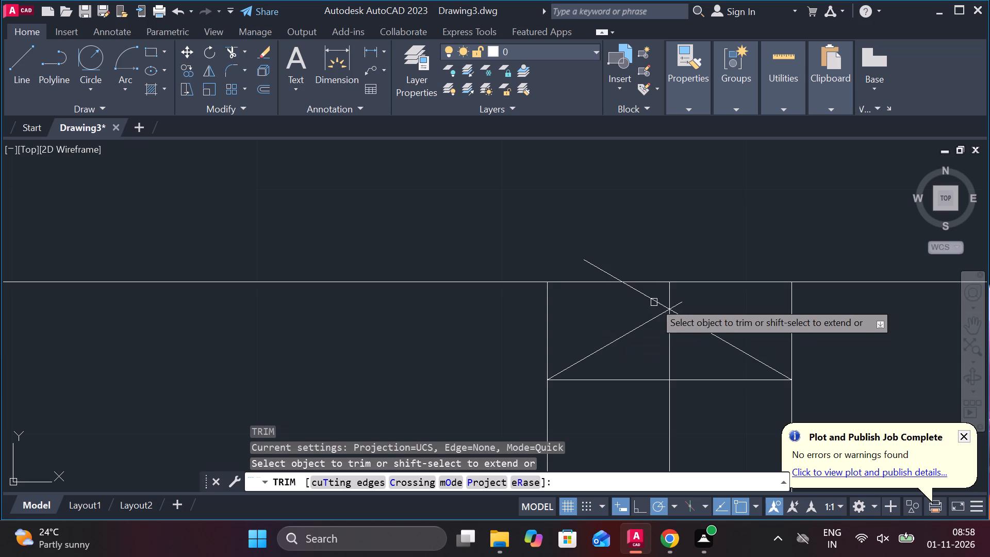
click(652, 297)
click(591, 262)
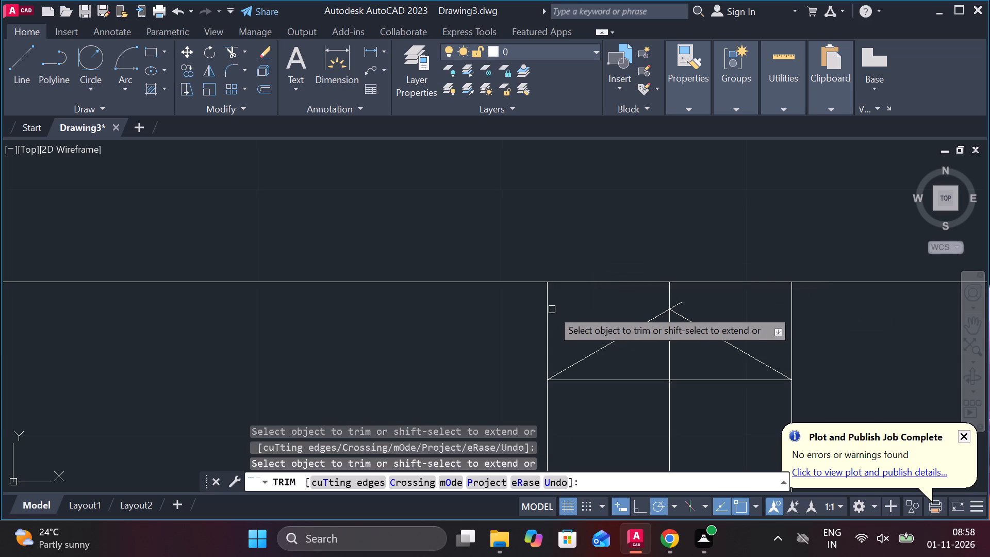
click(544, 310)
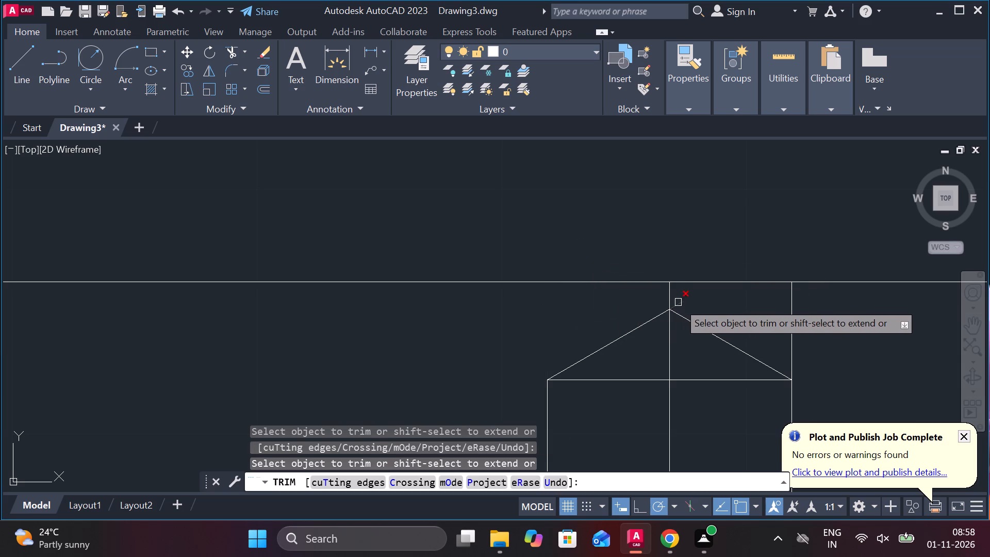
click(678, 302)
middle_drag(704, 329, 609, 291)
key(Escape)
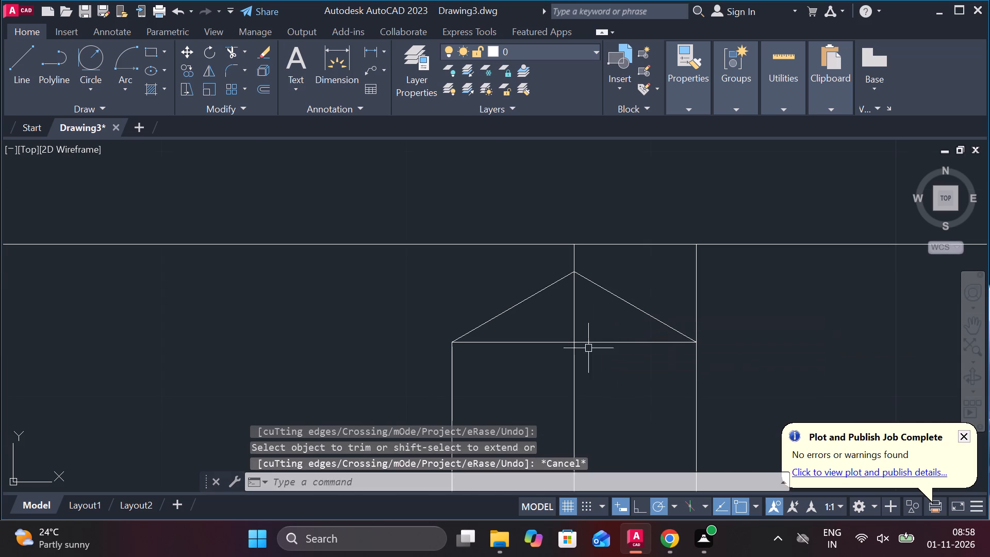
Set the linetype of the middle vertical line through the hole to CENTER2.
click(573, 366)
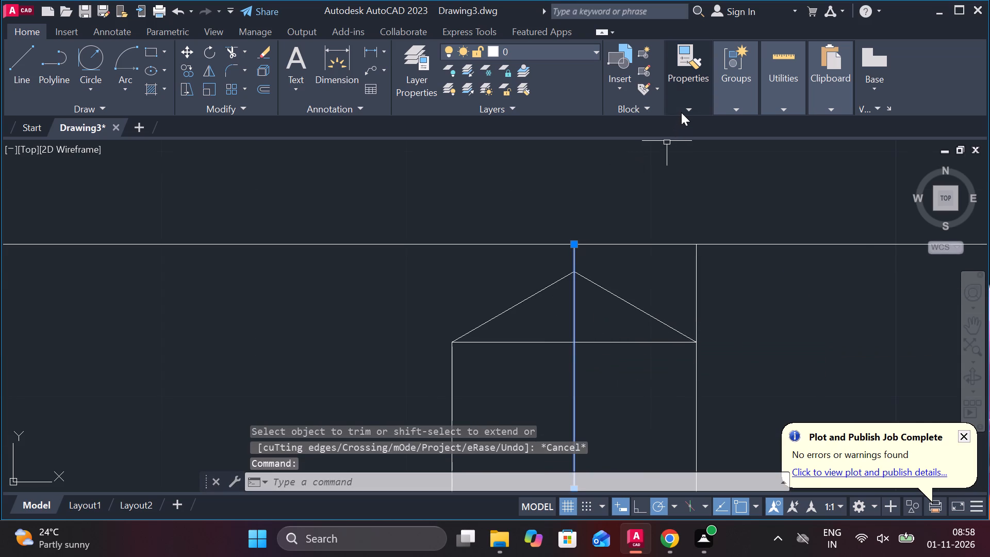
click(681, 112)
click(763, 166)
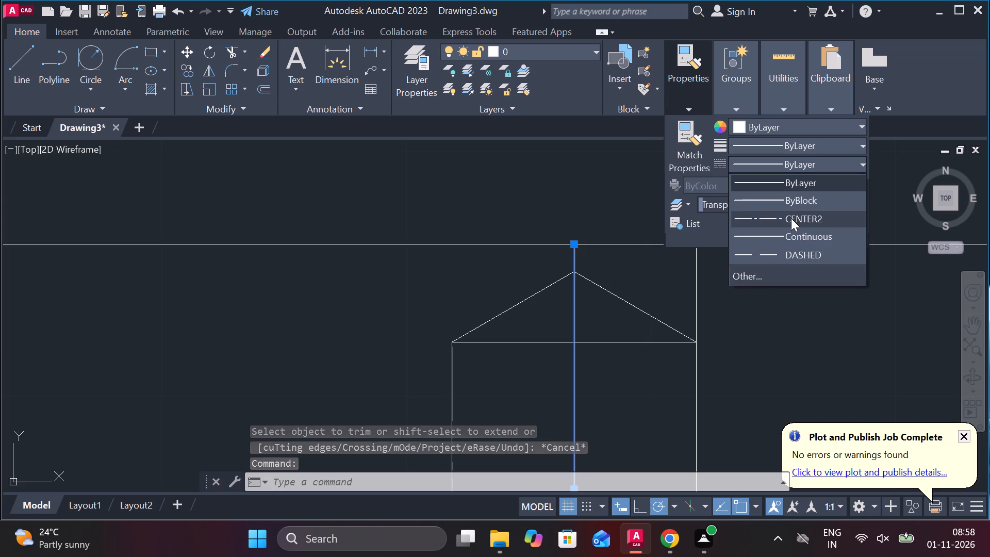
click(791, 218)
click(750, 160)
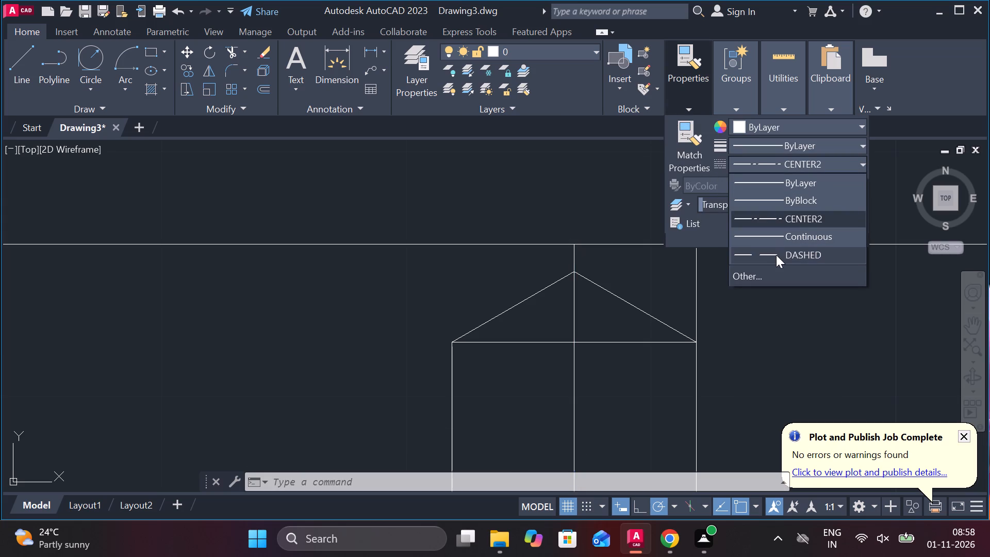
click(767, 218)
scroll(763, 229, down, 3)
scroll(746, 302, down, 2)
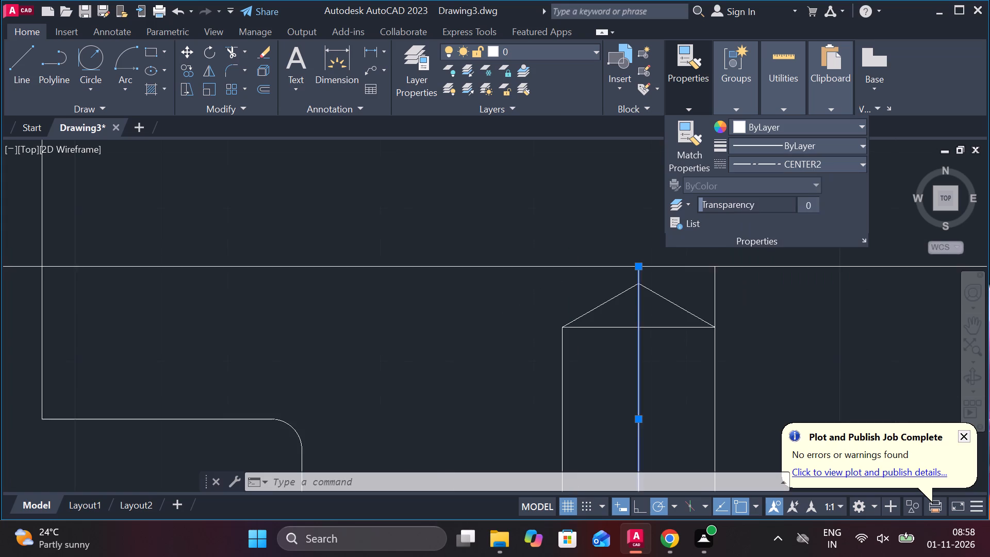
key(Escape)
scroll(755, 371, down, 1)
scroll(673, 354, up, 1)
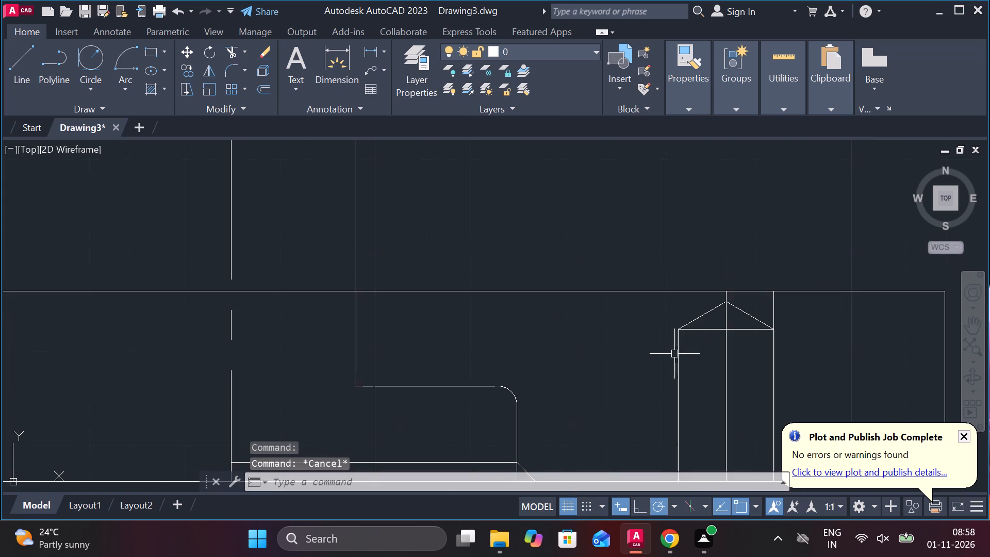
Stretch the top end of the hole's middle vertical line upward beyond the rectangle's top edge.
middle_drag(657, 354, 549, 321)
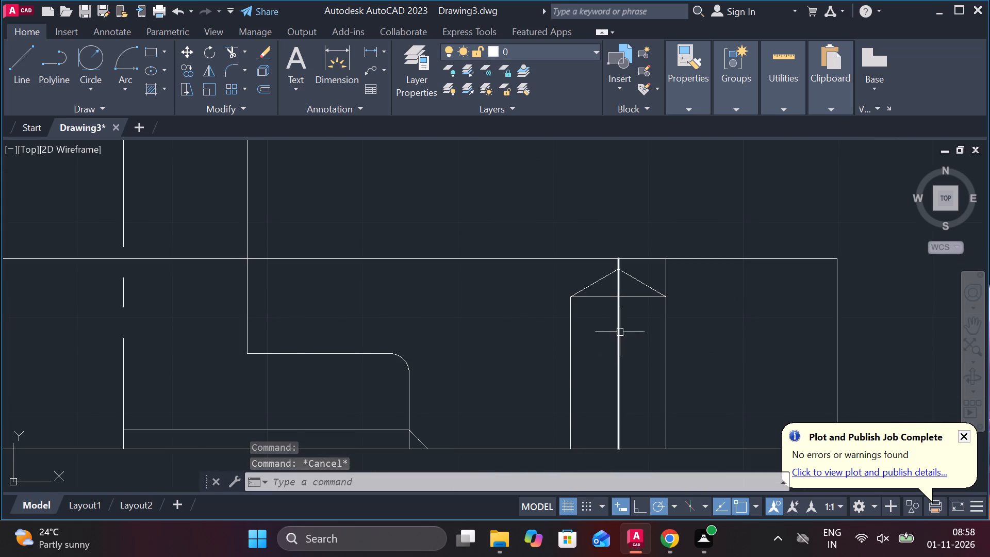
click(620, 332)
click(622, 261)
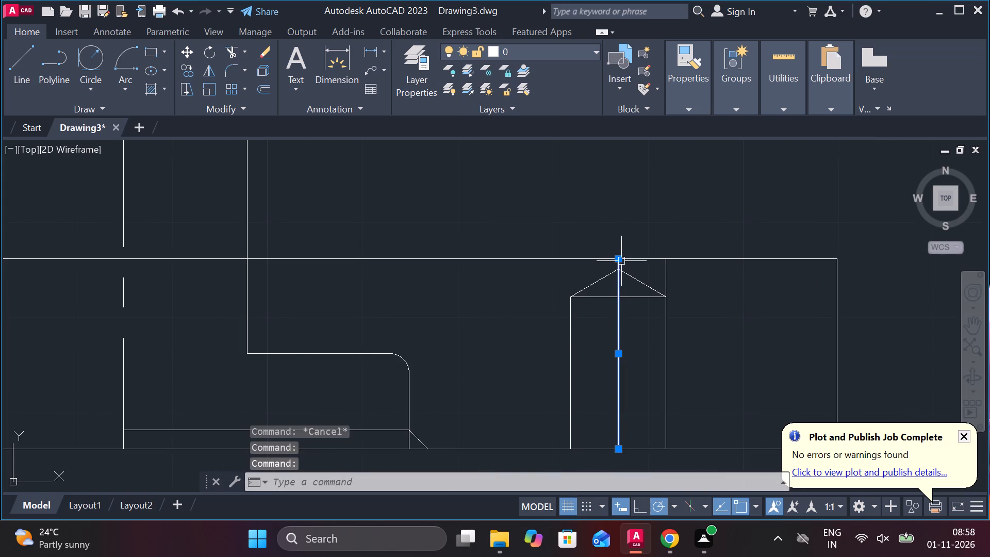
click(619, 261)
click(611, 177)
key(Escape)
Erase the middle vertical line running through the pointed hole.
scroll(682, 293, down, 1)
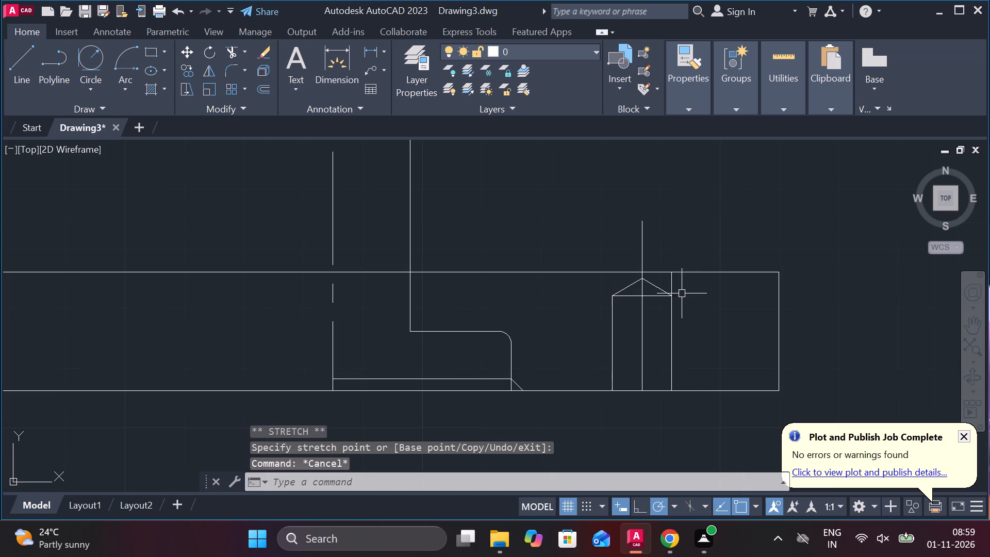
click(641, 347)
text(E)
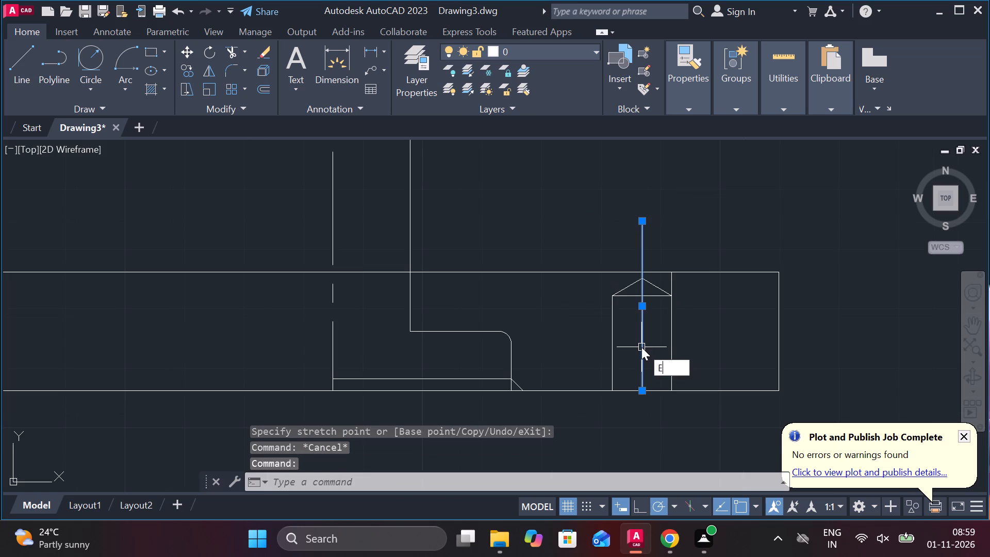
key(space)
Trim the vertical line above the pointed hole's right wall, up to the lower rectangle's top edge.
text(TR)
key(space)
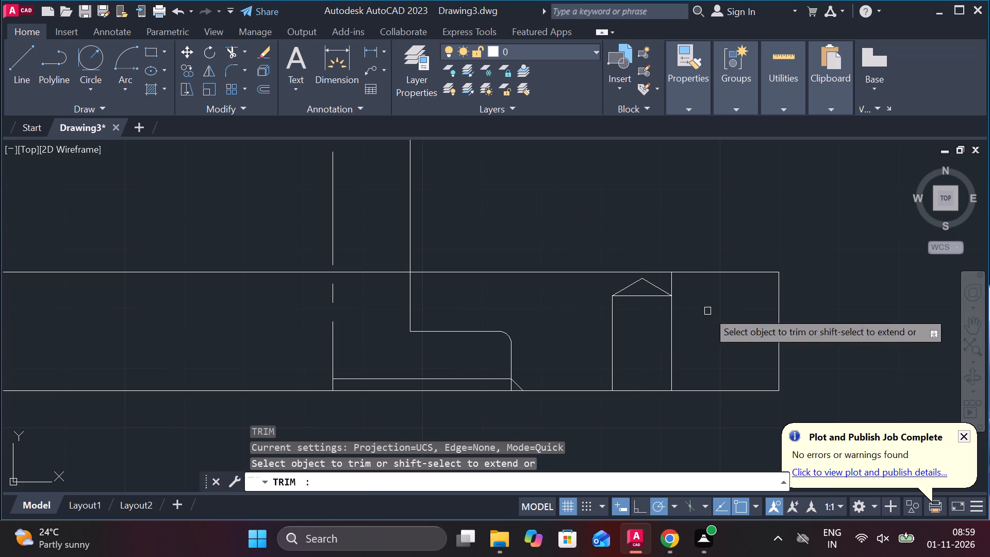
click(674, 284)
key(Escape)
Add a centerline between the left and right walls of the pointed hole.
text(CE)
click(722, 370)
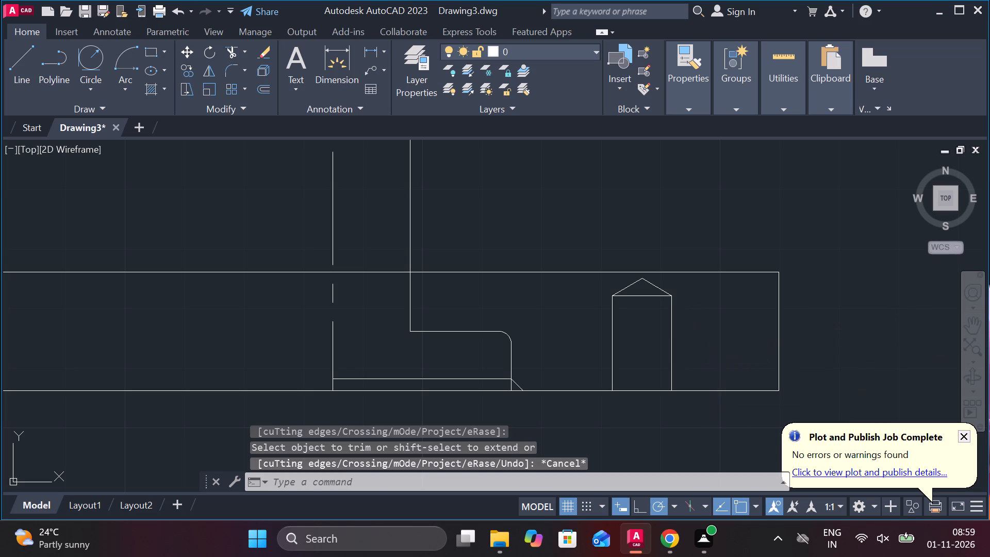
click(614, 357)
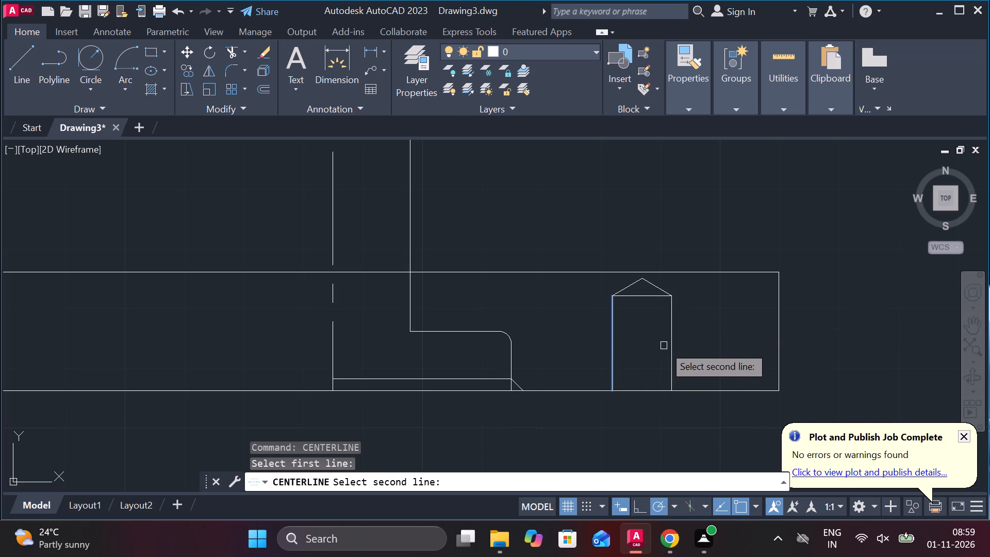
click(668, 344)
click(671, 339)
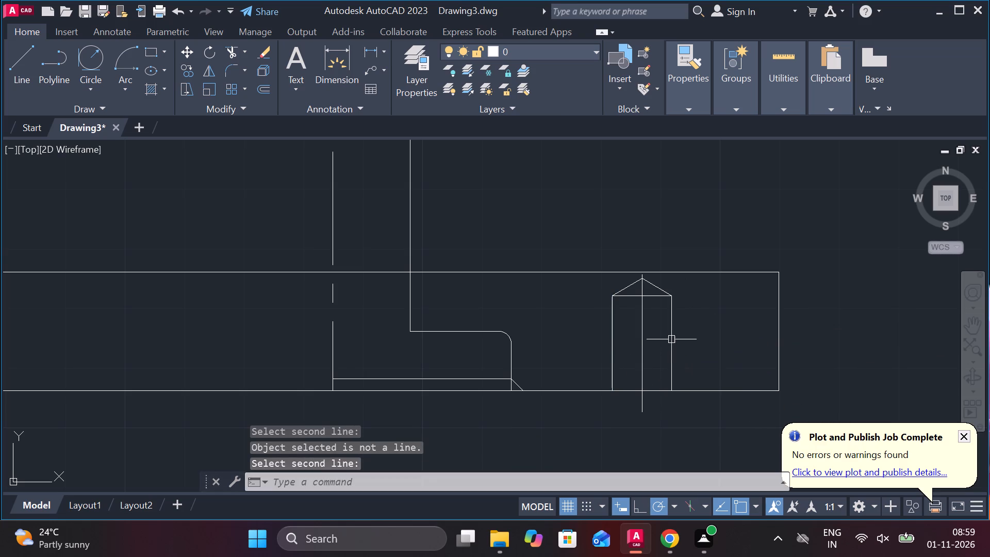
key(Escape)
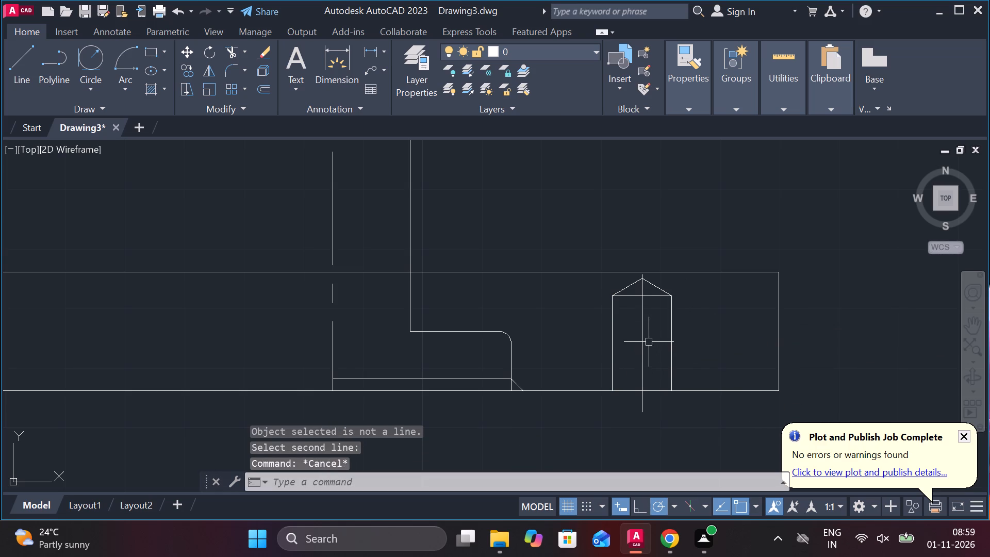
Extend both ends of the pointed hole's centerline beyond the lower rectangle's top and bottom edges.
click(641, 329)
click(640, 273)
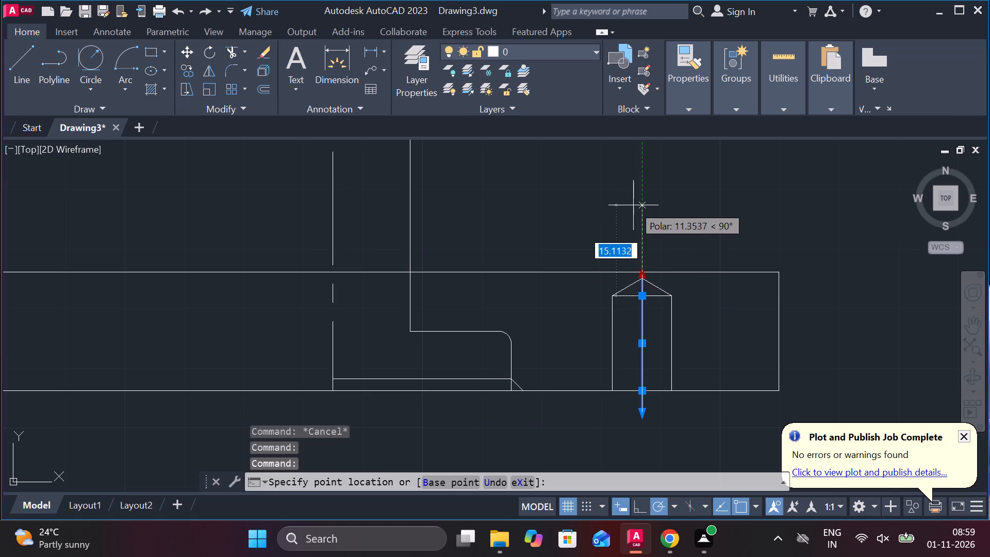
click(632, 196)
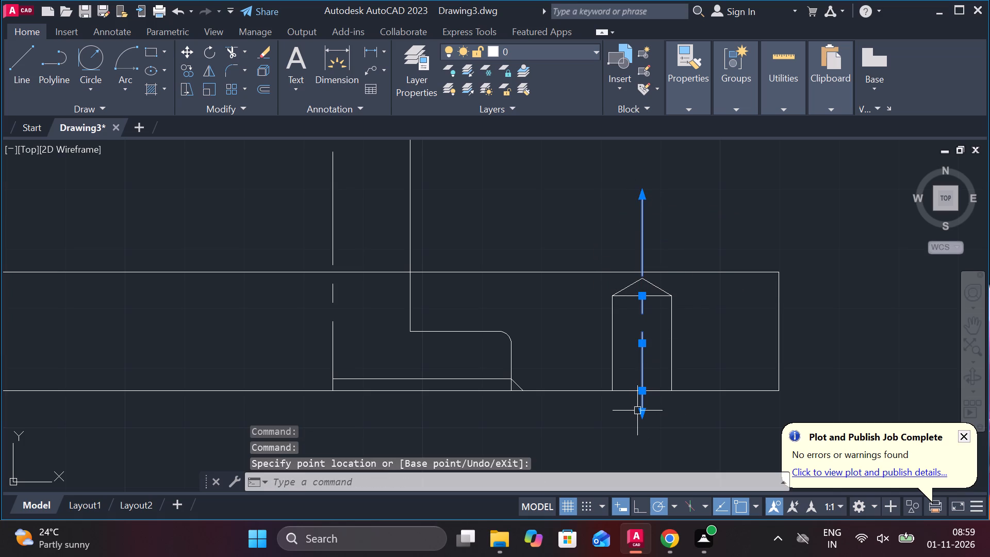
click(640, 415)
click(645, 448)
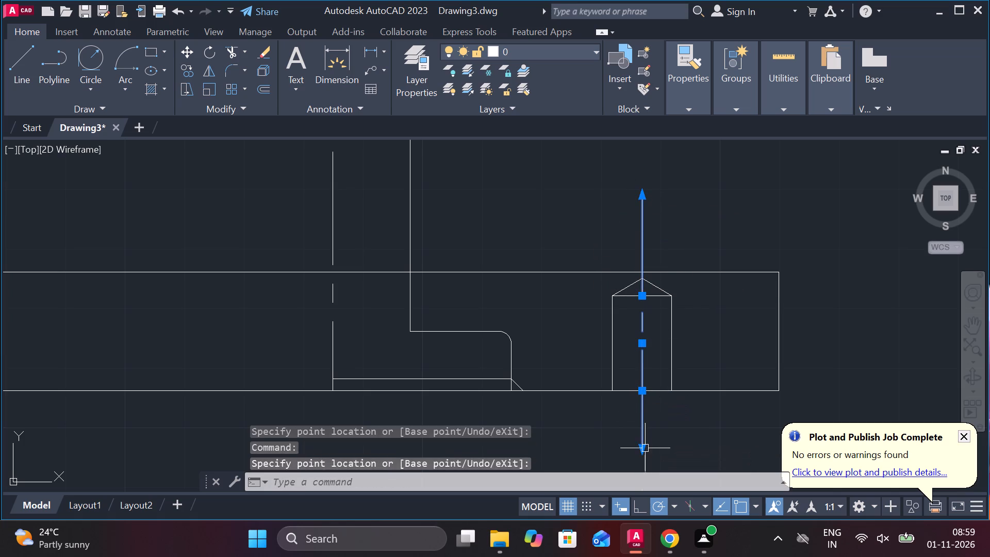
key(Escape)
Offset the pointed hole's left and right walls 0.5 inward.
middle_drag(657, 407, 554, 398)
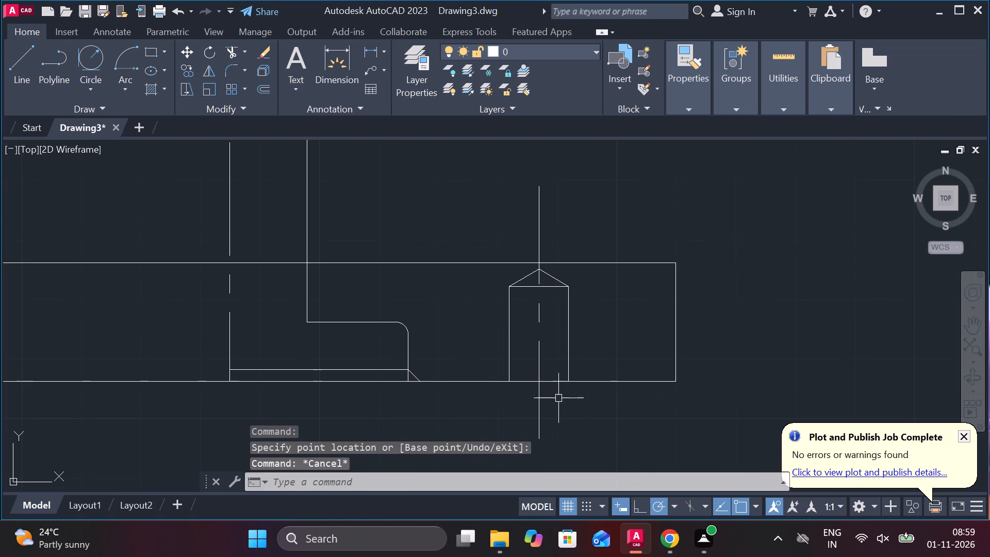
scroll(561, 396, down, 2)
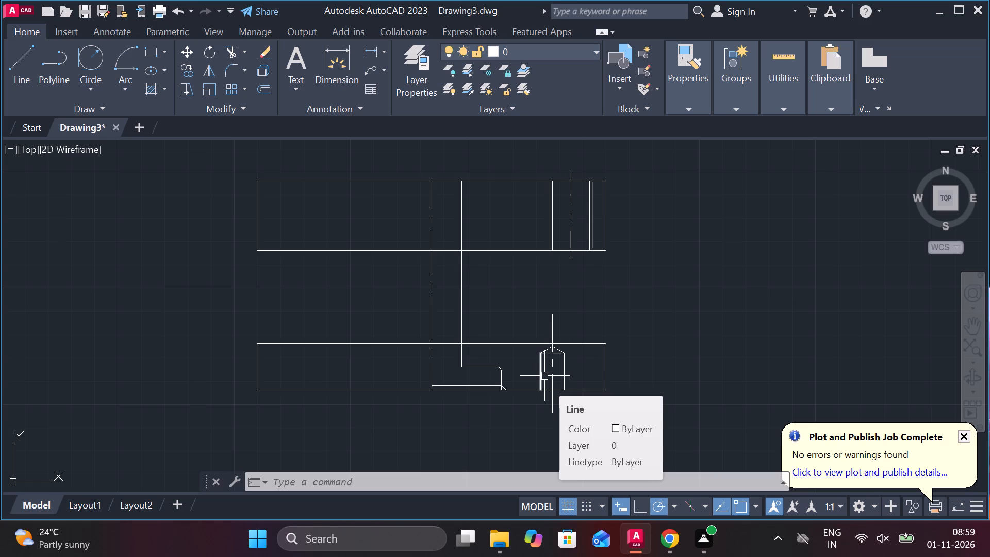
scroll(536, 395, up, 2)
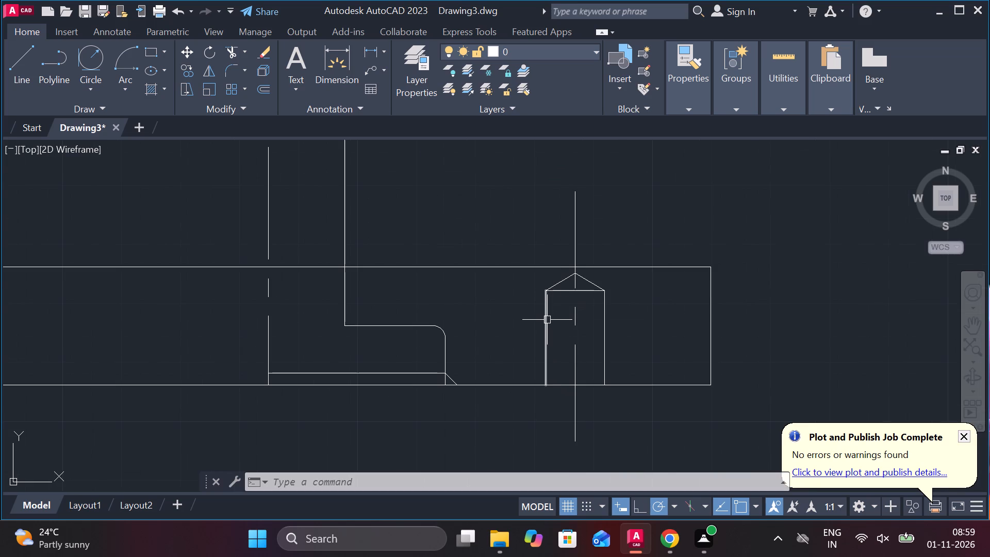
click(547, 319)
scroll(547, 319, up, 2)
key(o)
key(Return)
key(Return)
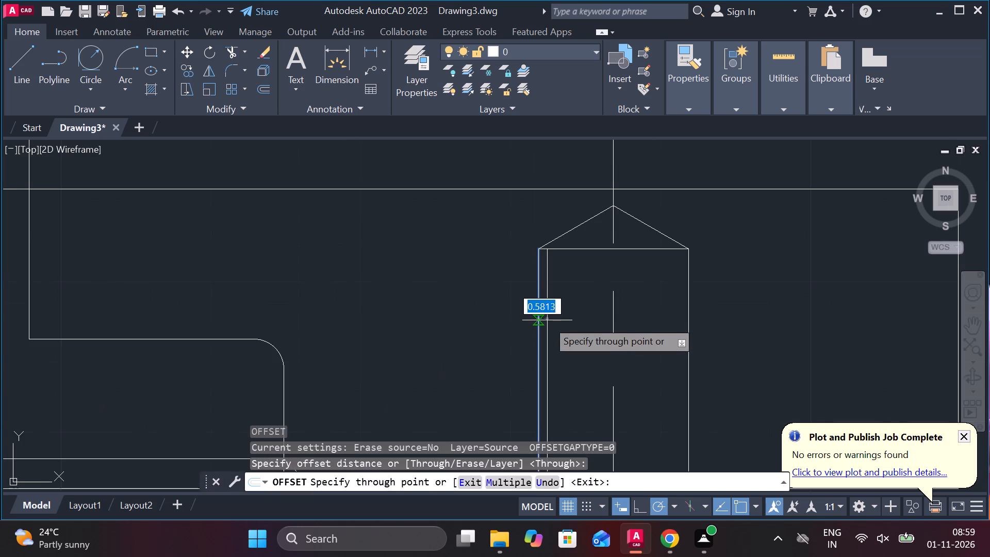
key(period)
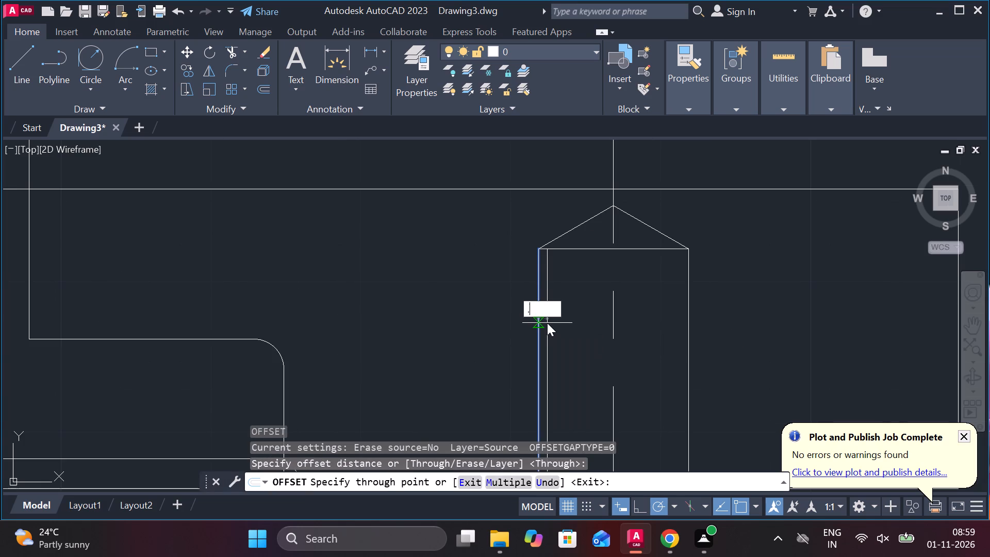
key(5)
key(Return)
click(689, 282)
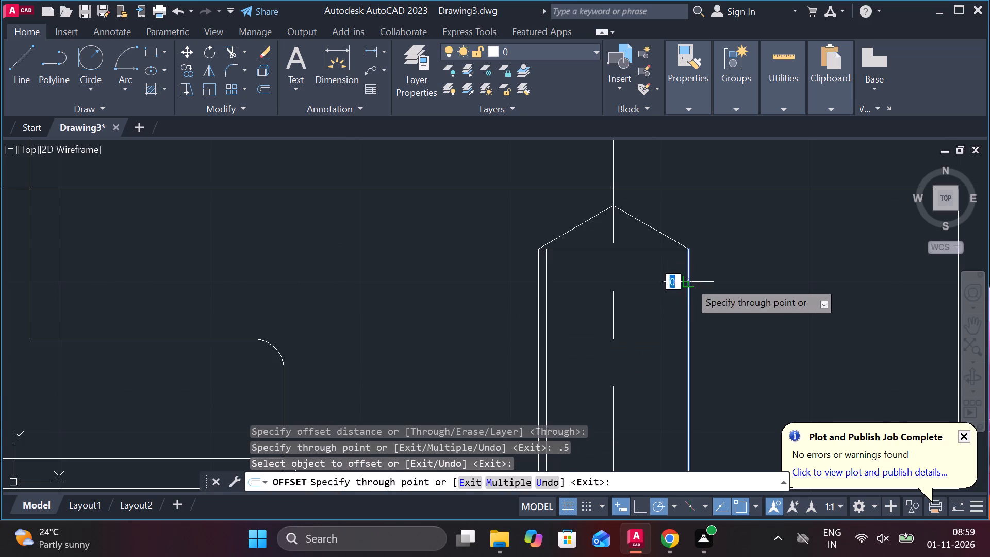
text(.5)
key(Return)
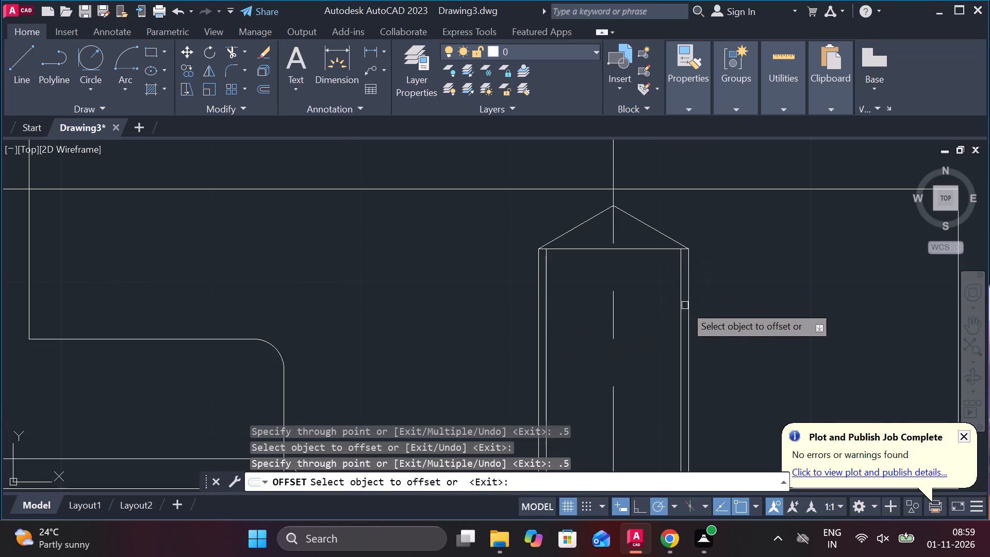
scroll(685, 305, down, 3)
middle_drag(637, 373, 595, 356)
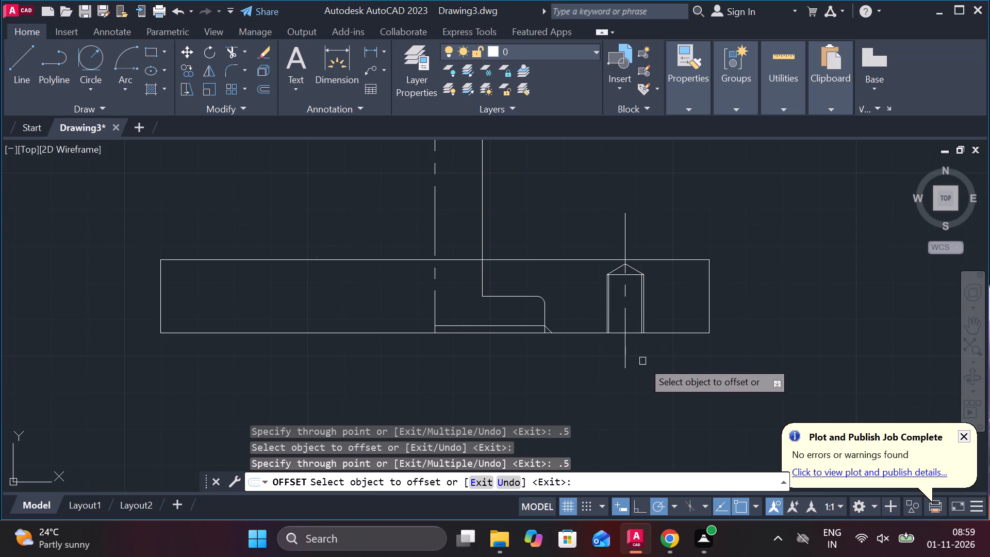
key(Escape)
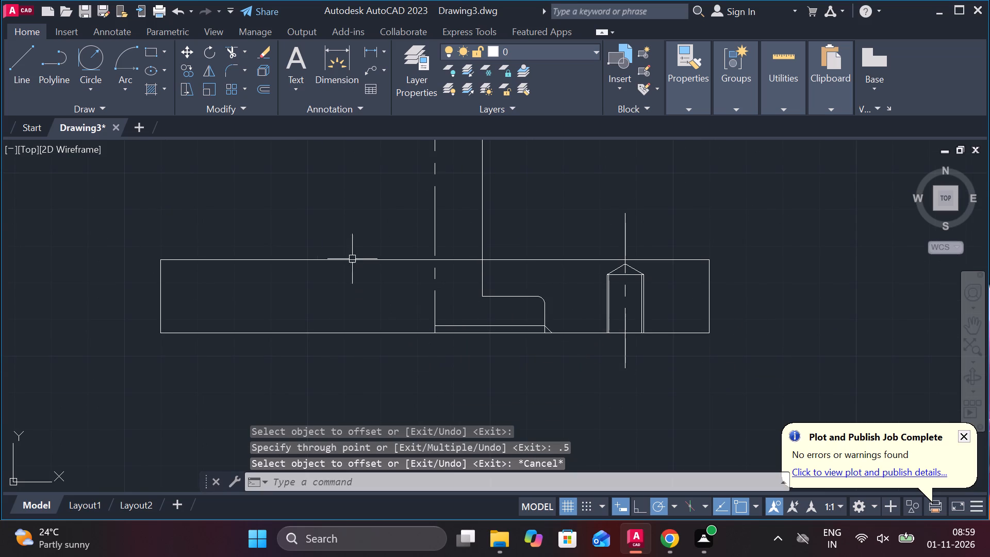
Draw a vertical line along the main centre line from the upper rectangle's bottom edge to the lower rectangle's top edge.
middle_drag(425, 269, 435, 274)
scroll(388, 295, down, 2)
middle_drag(372, 272, 429, 285)
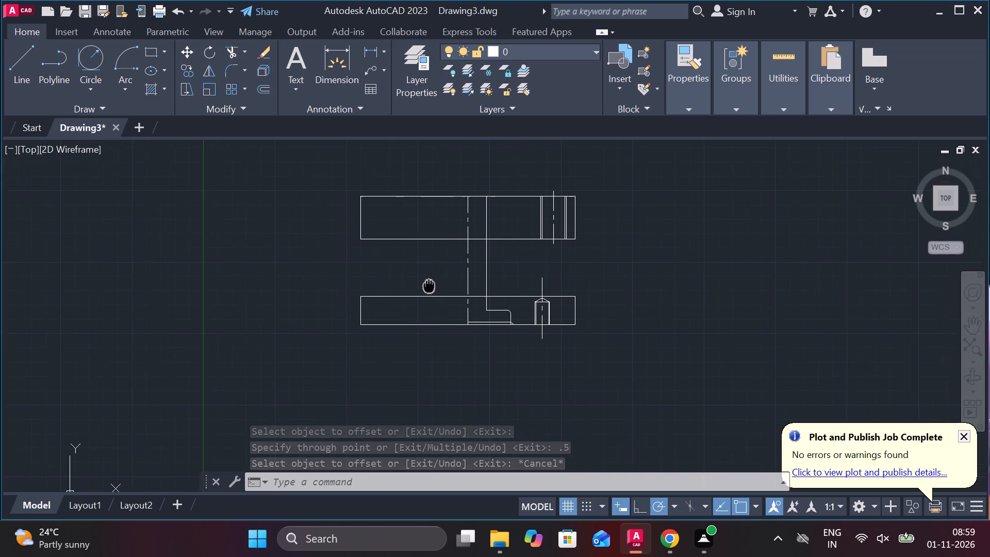
middle_drag(429, 285, 426, 290)
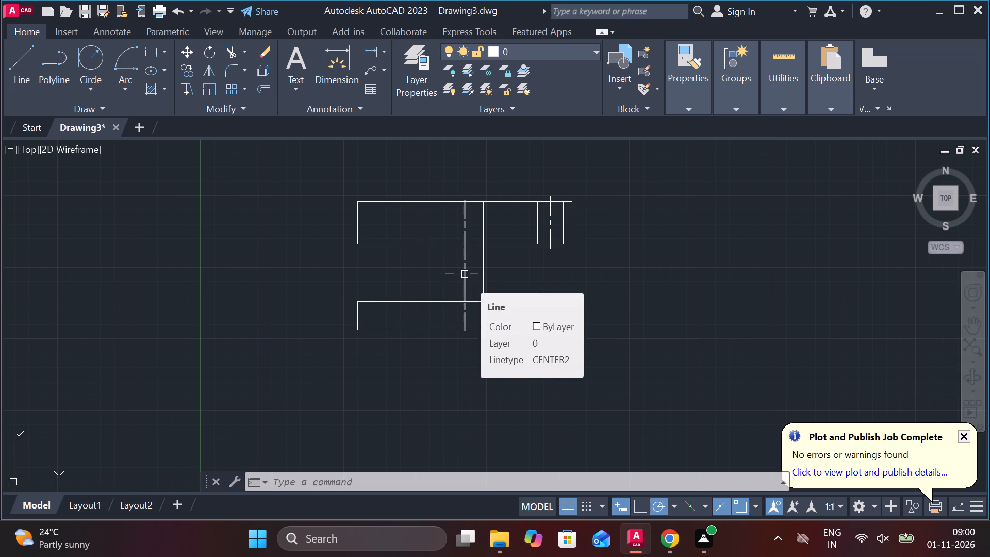
key(Escape)
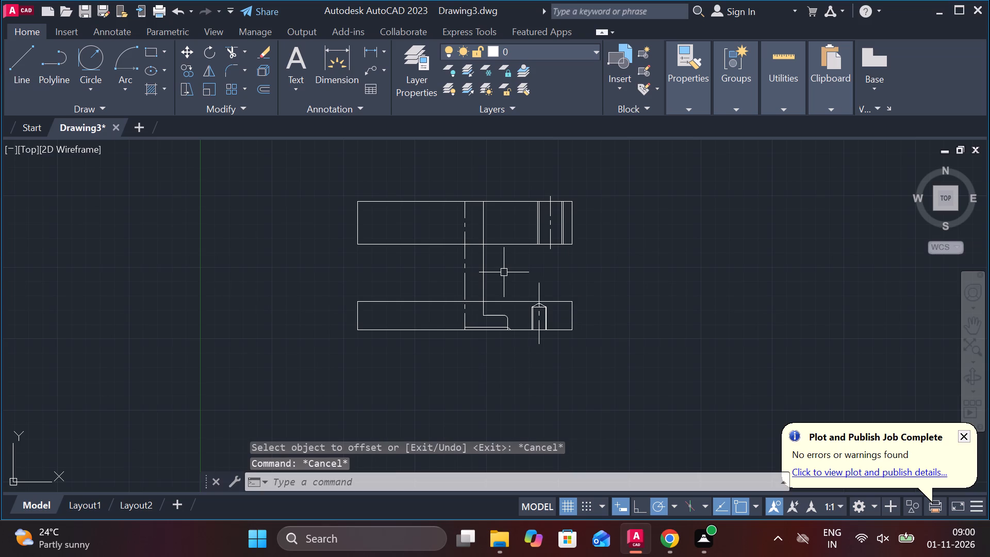
key(l)
key(Return)
scroll(484, 234, up, 2)
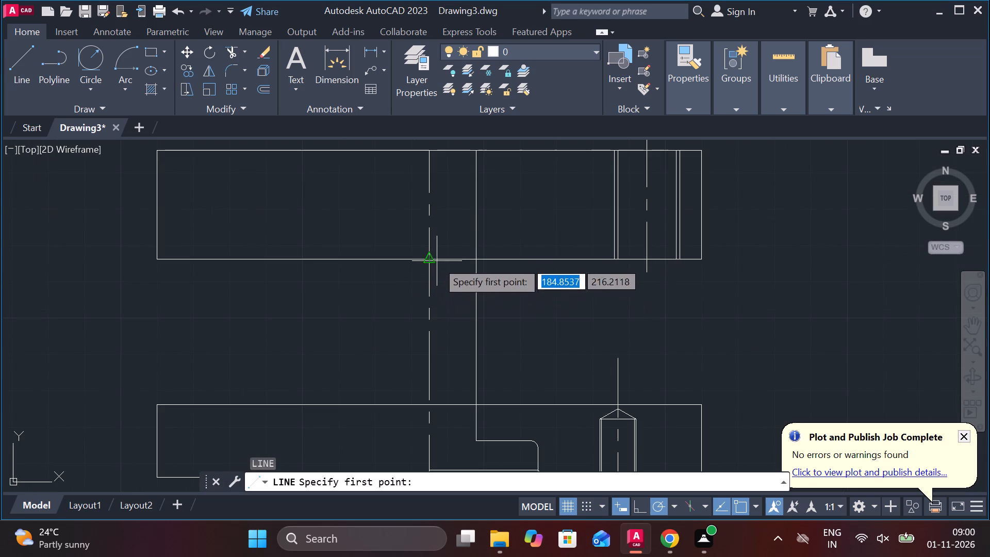
click(433, 259)
click(430, 401)
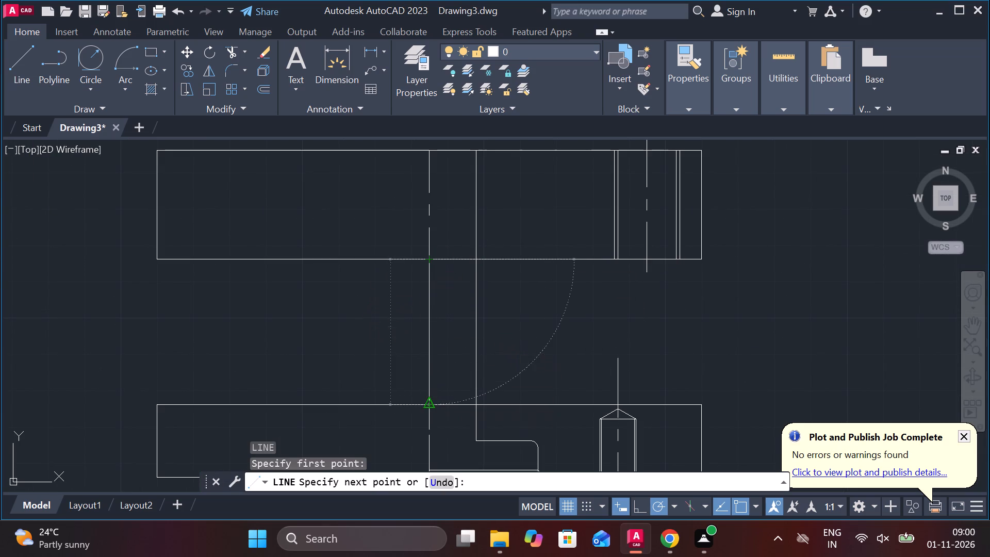
key(Escape)
Offset the new vertical line between the two rectangles by 40 to both the right and the left.
click(427, 334)
key(o)
key(Return)
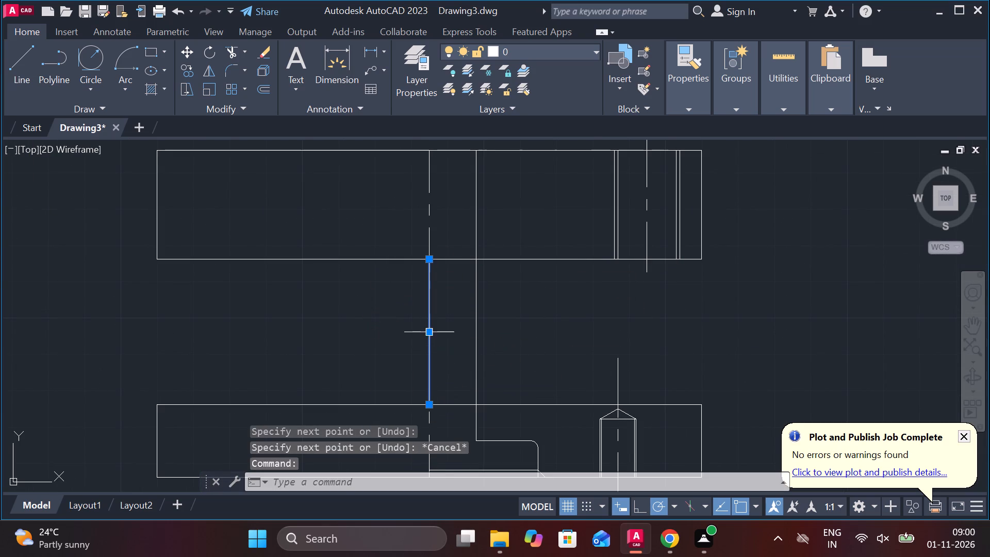
key(Return)
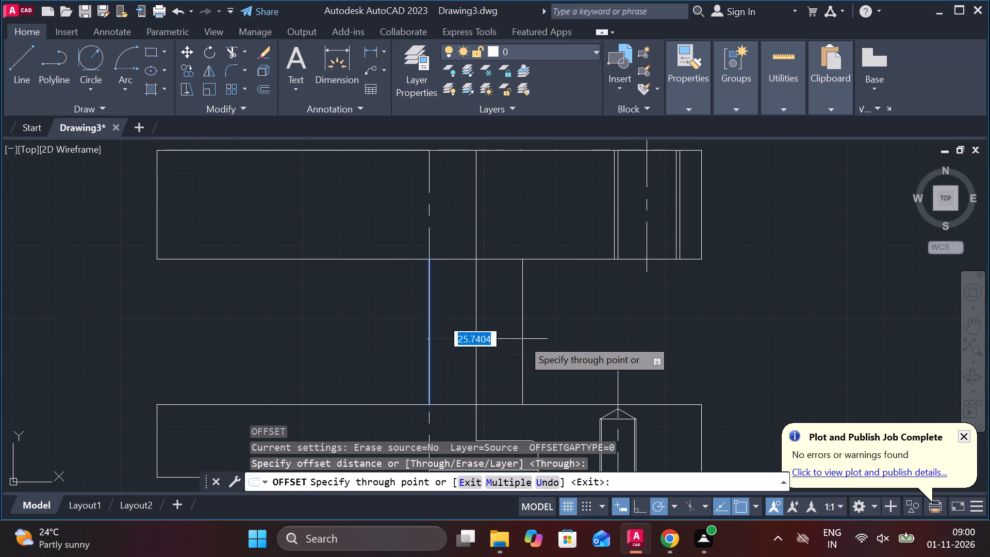
text(40)
key(Return)
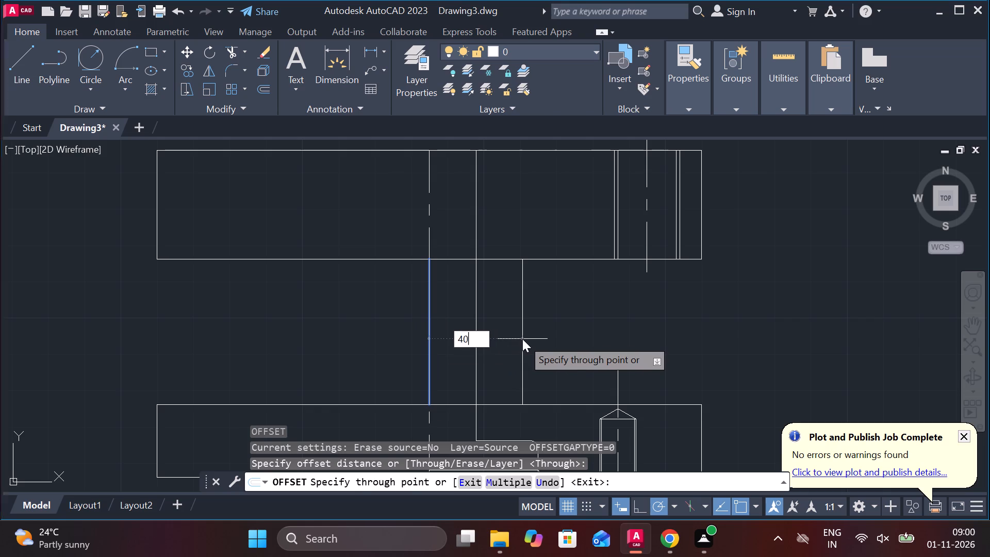
click(427, 306)
text(40)
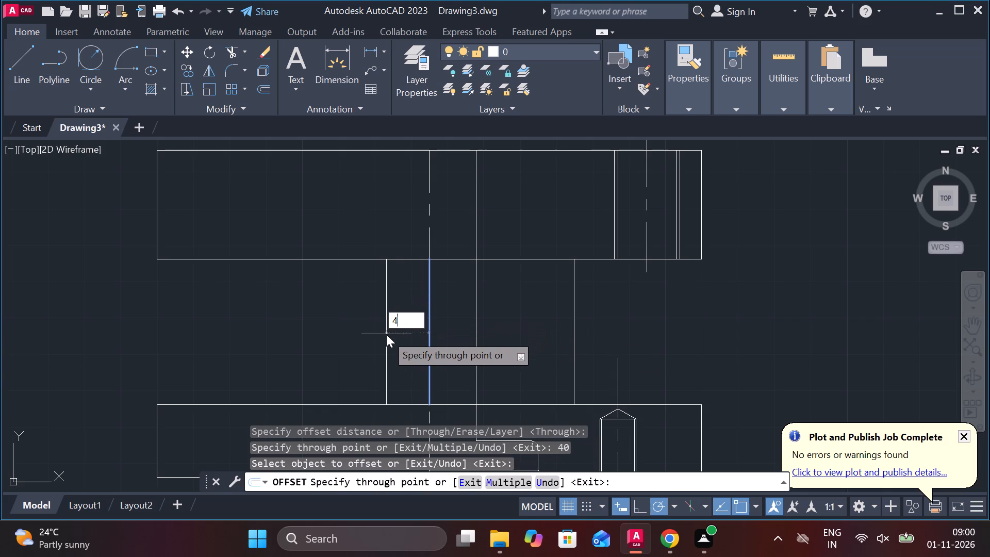
key(Return)
key(Escape)
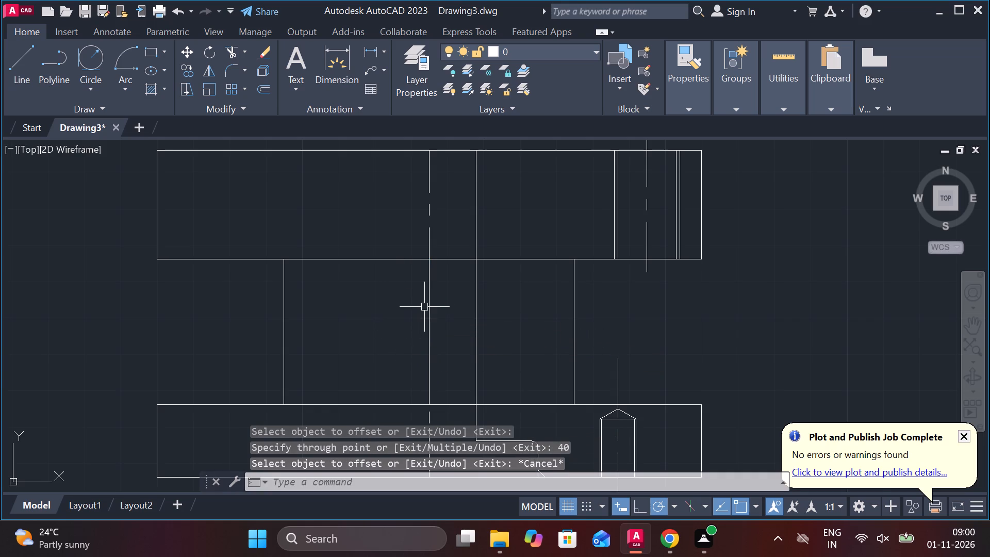
Erase the solid vertical line lying on the main centre line between the two rectangles.
click(425, 307)
text(E)
key(space)
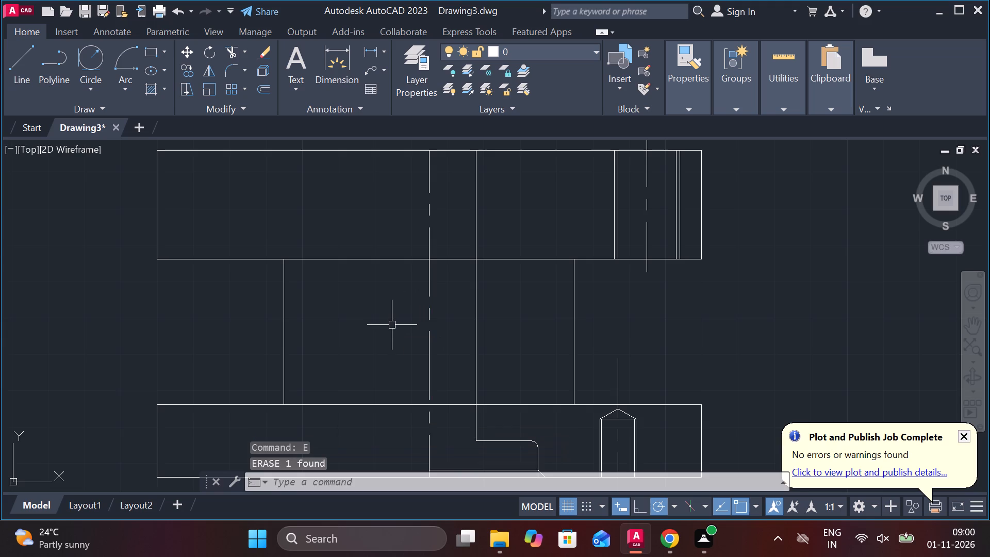
Trim the upper rectangle's bottom edge and the lower rectangle's top edge between the centre line and the right offset vertical.
text(TR)
key(space)
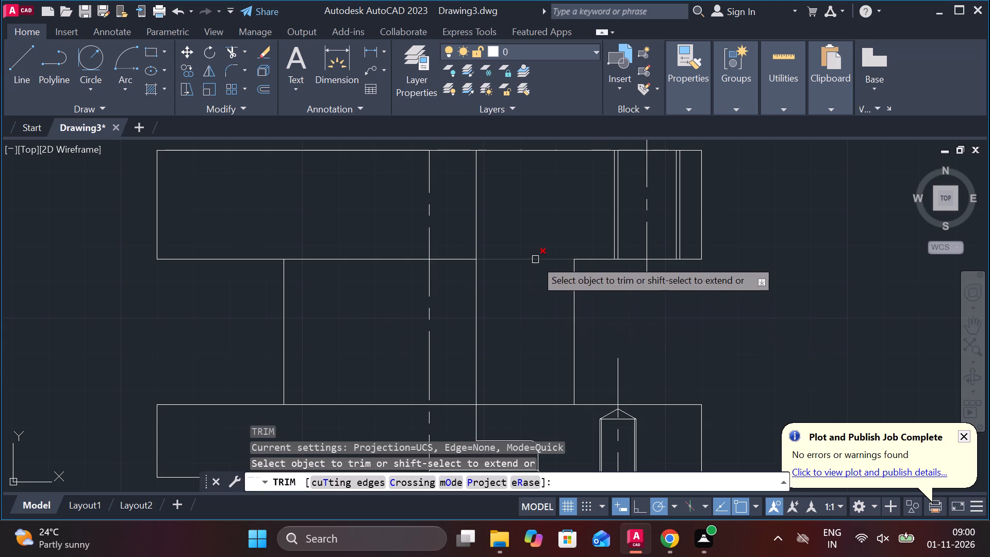
click(535, 257)
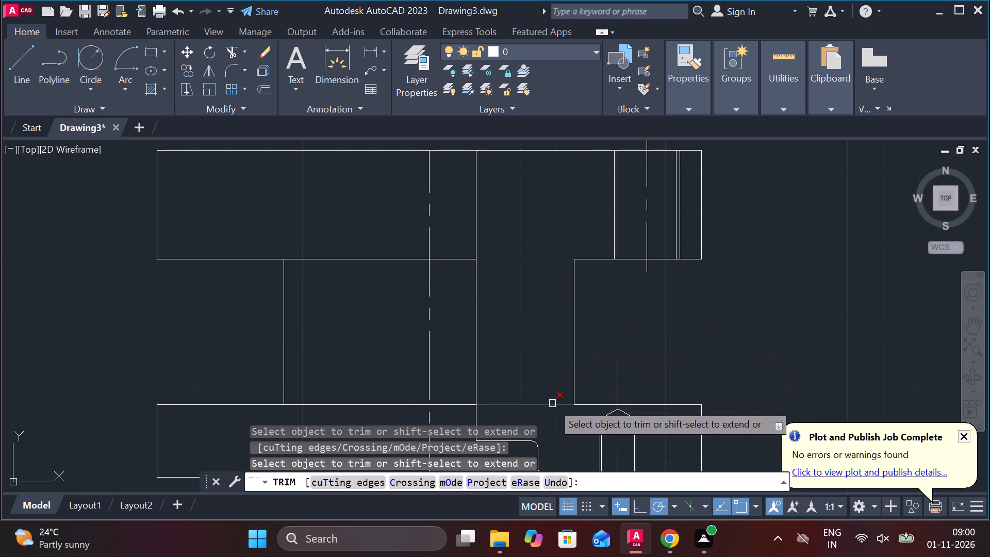
click(552, 403)
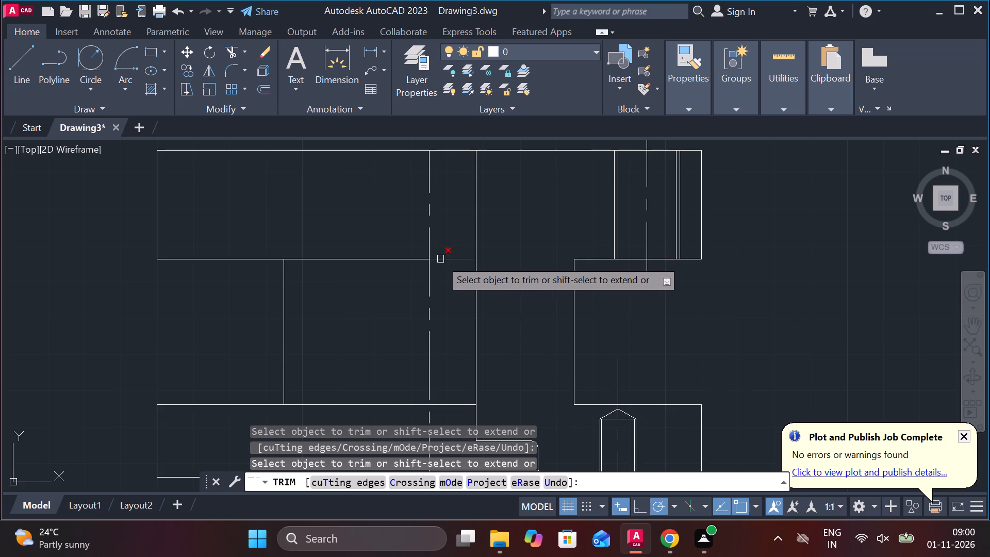
click(440, 259)
click(442, 401)
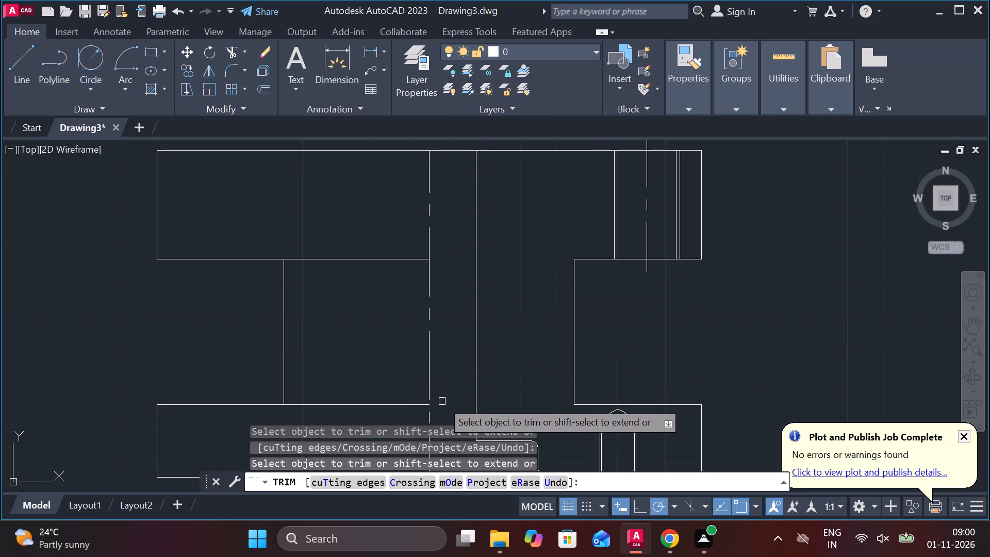
middle_drag(443, 402, 436, 370)
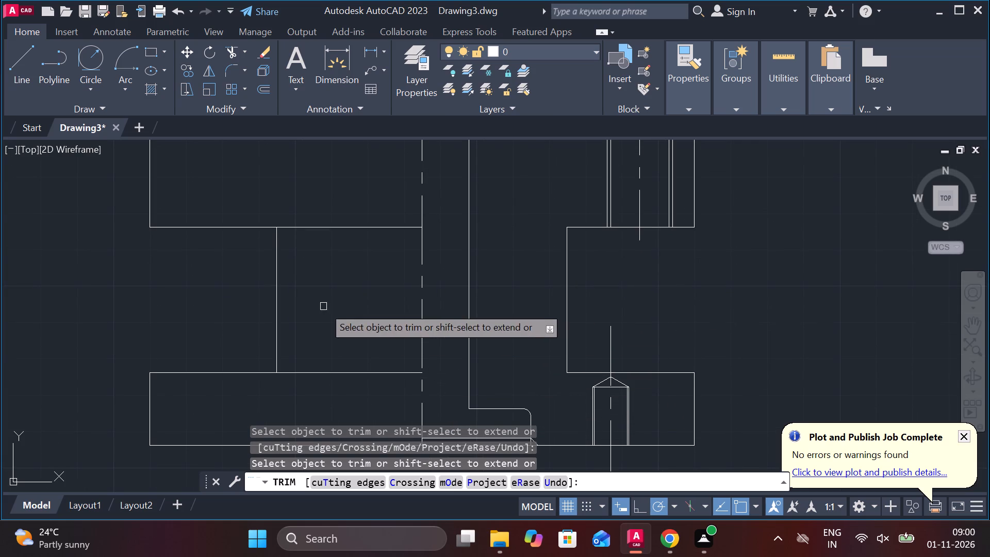
key(Escape)
Fillet the right offset vertical with radius 5 where it meets the upper rectangle's bottom edge and the lower rectangle's top edge.
middle_drag(406, 337, 420, 339)
text(F R)
key(space)
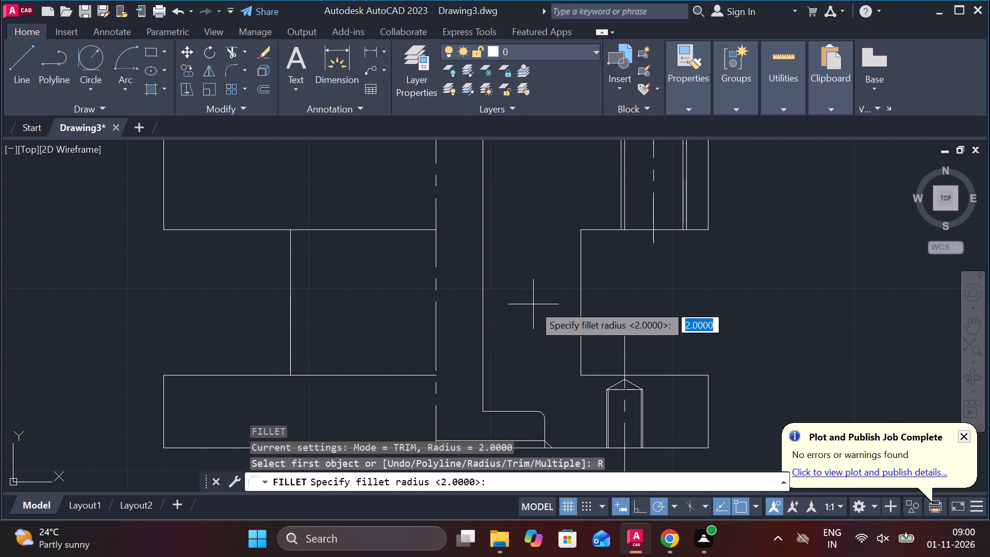
text(5)
key(space)
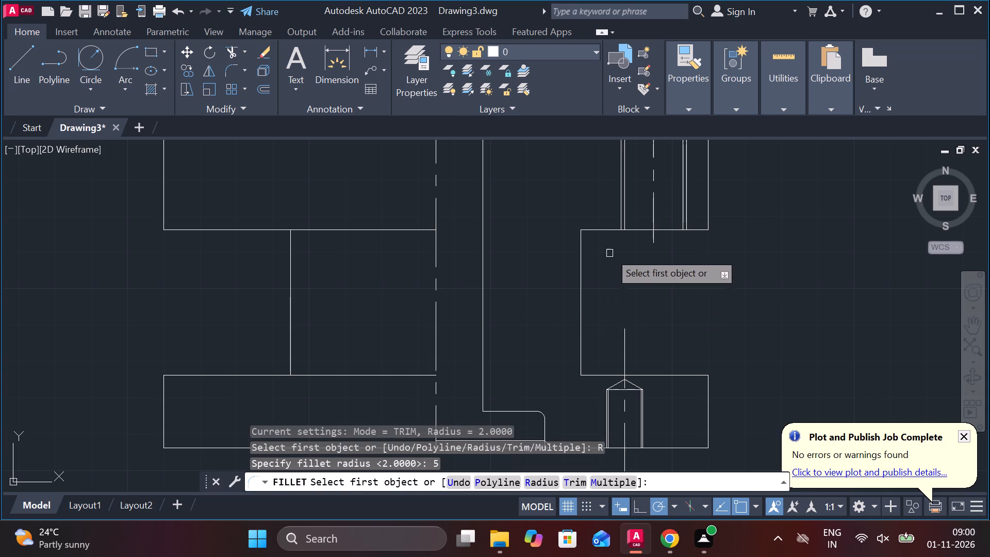
click(596, 225)
click(596, 226)
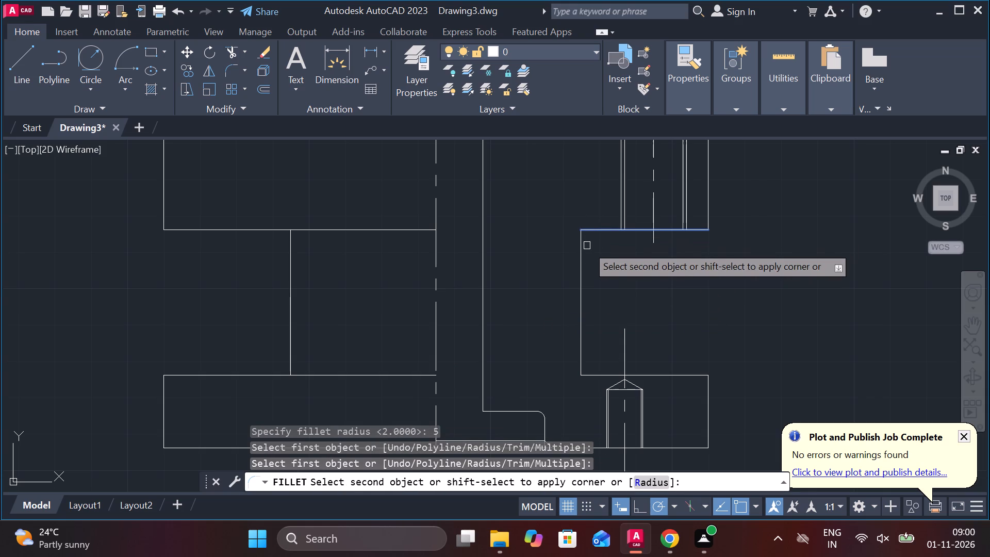
click(577, 240)
key(space)
click(579, 340)
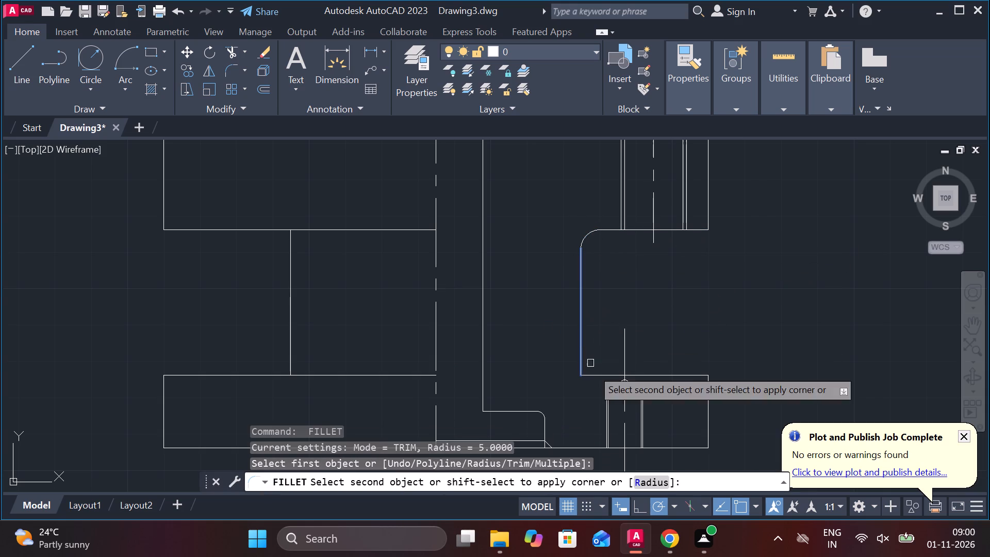
click(592, 374)
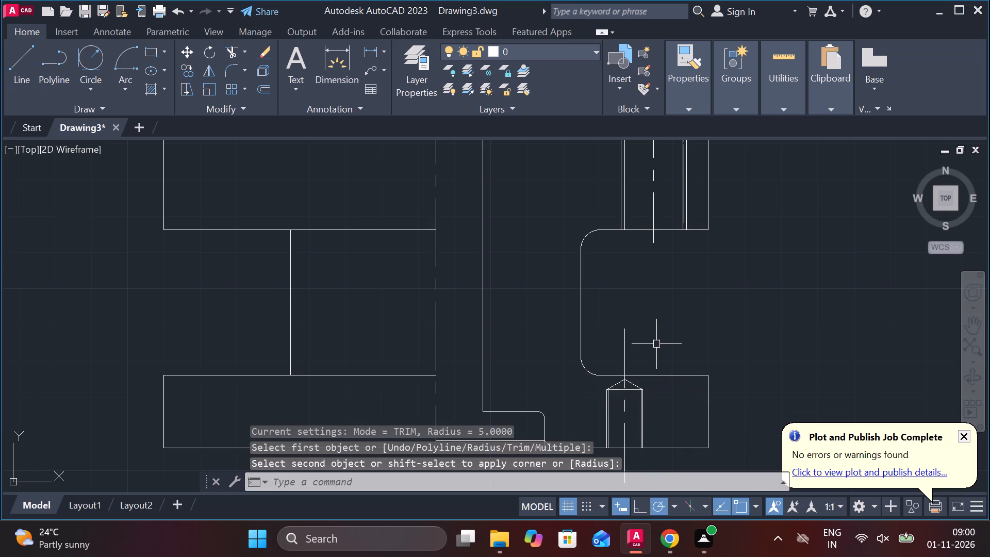
Fillet the left offset vertical to both rectangles' facing edges with radius 5 in No trim mode.
scroll(662, 341, down, 1)
scroll(417, 276, up, 2)
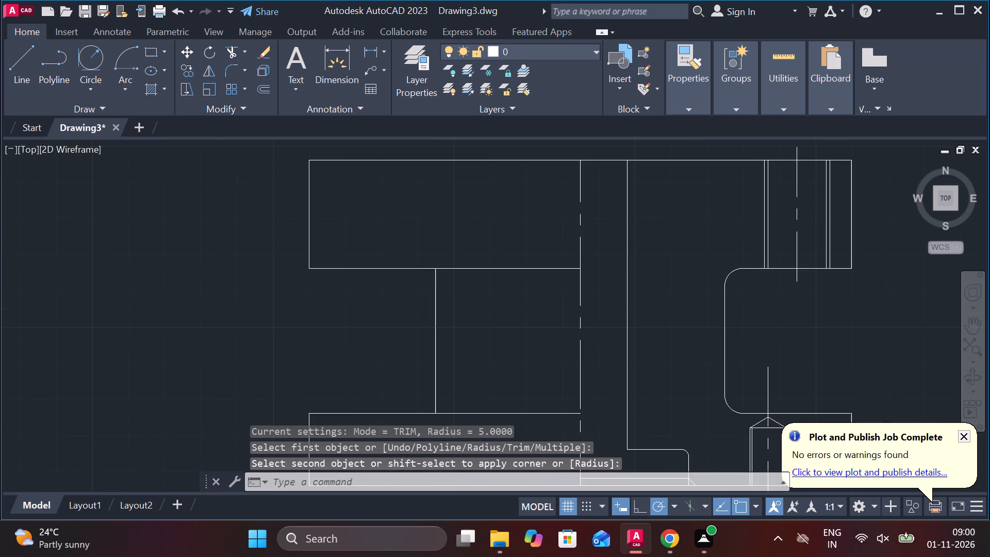
key(space)
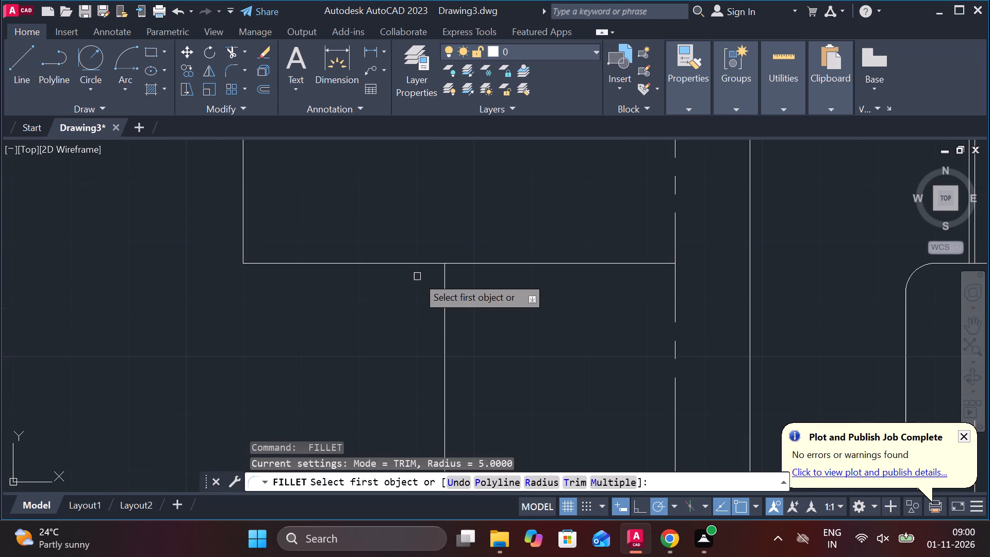
click(578, 475)
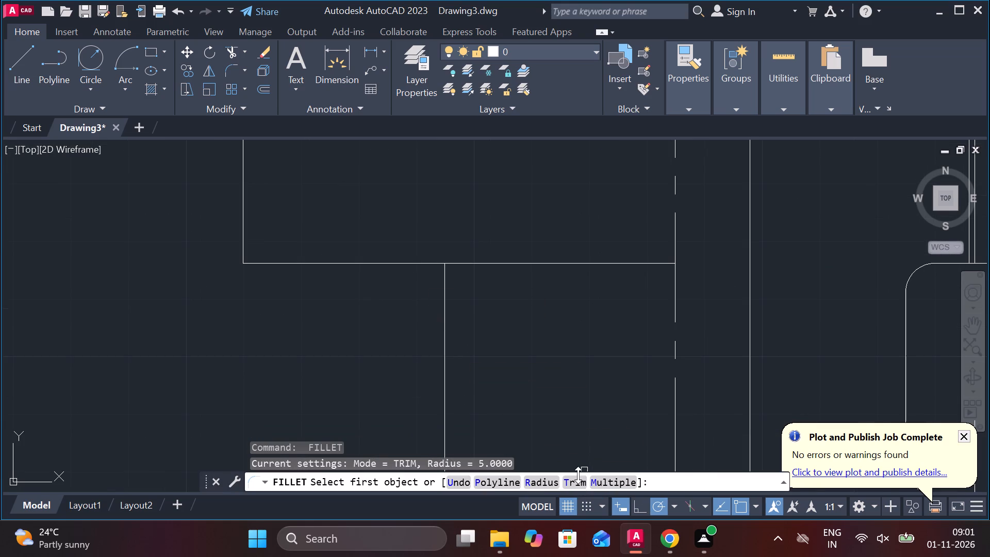
click(573, 479)
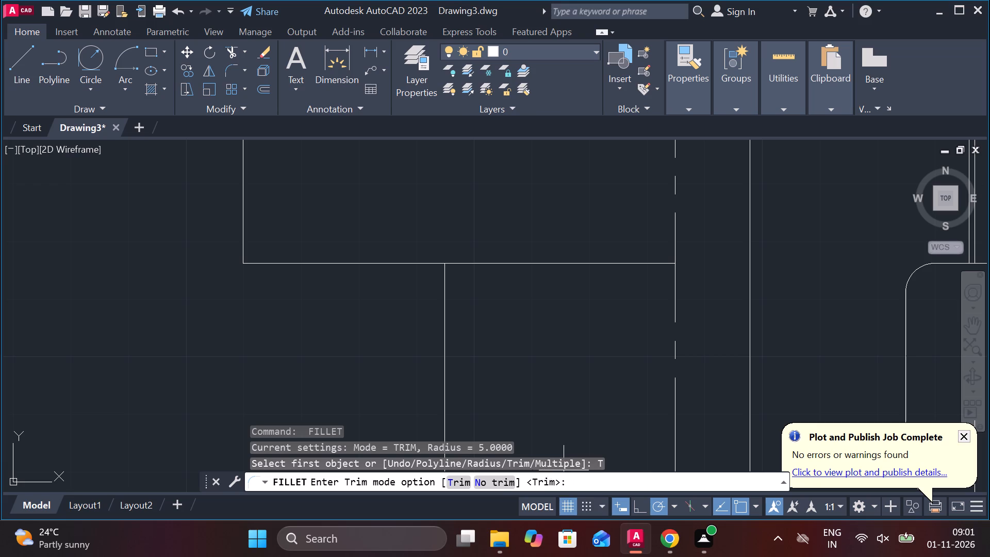
click(490, 482)
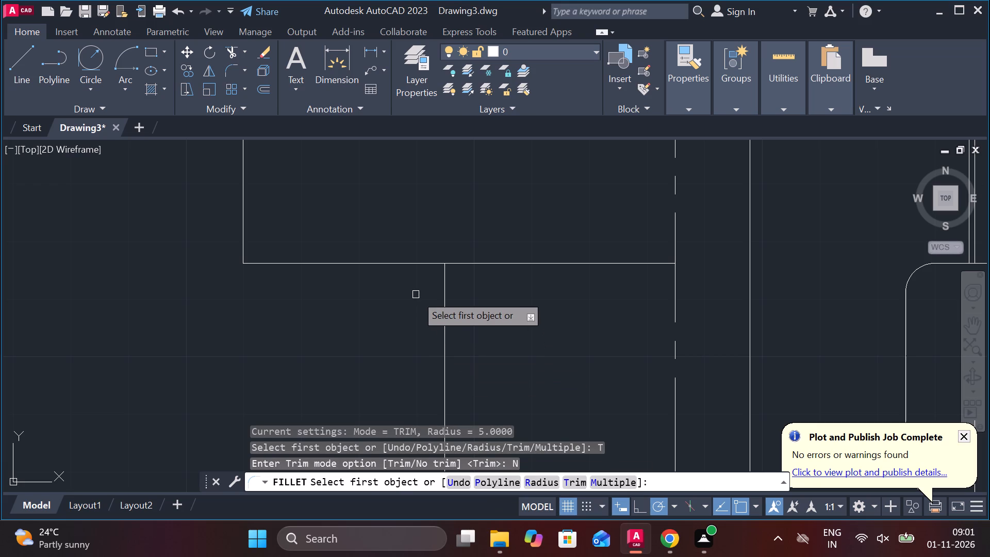
click(544, 479)
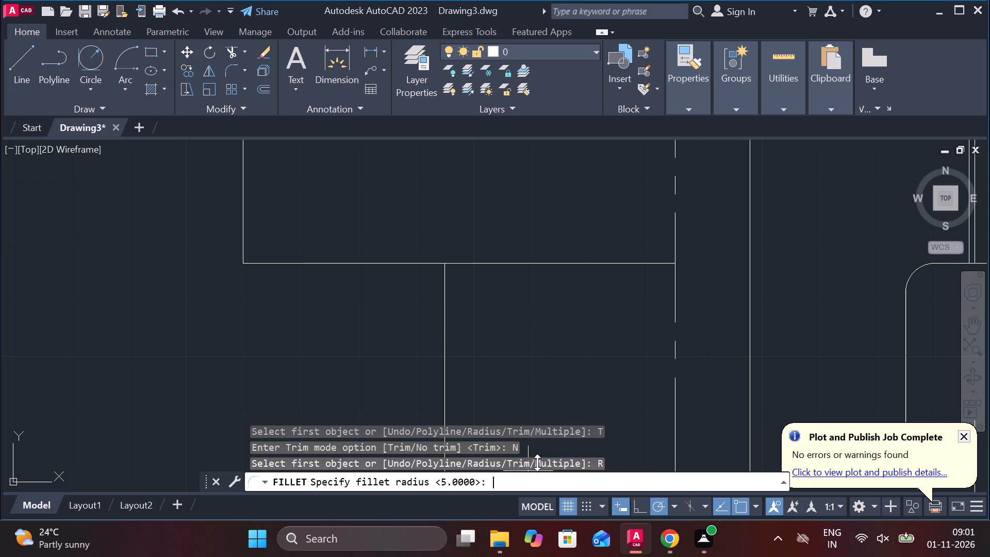
key(space)
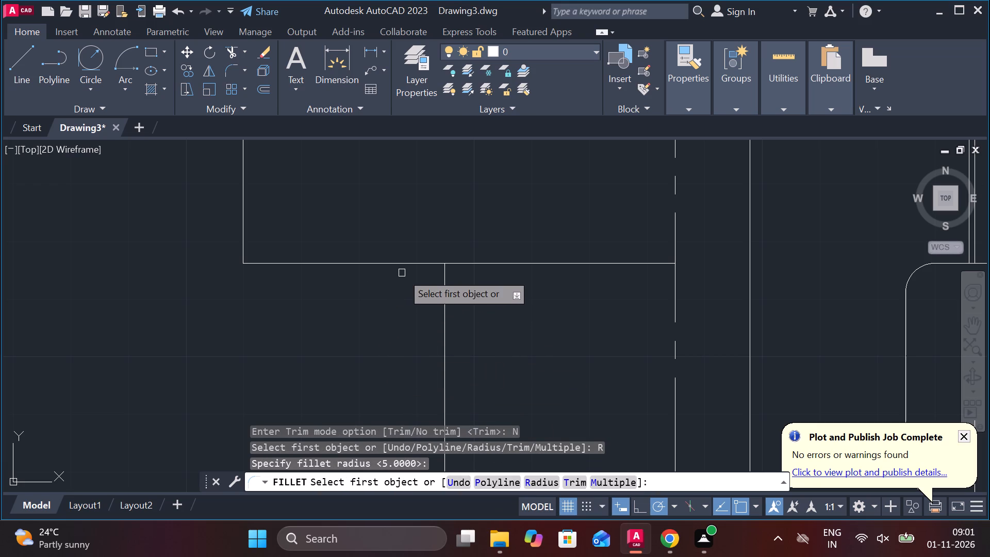
click(404, 262)
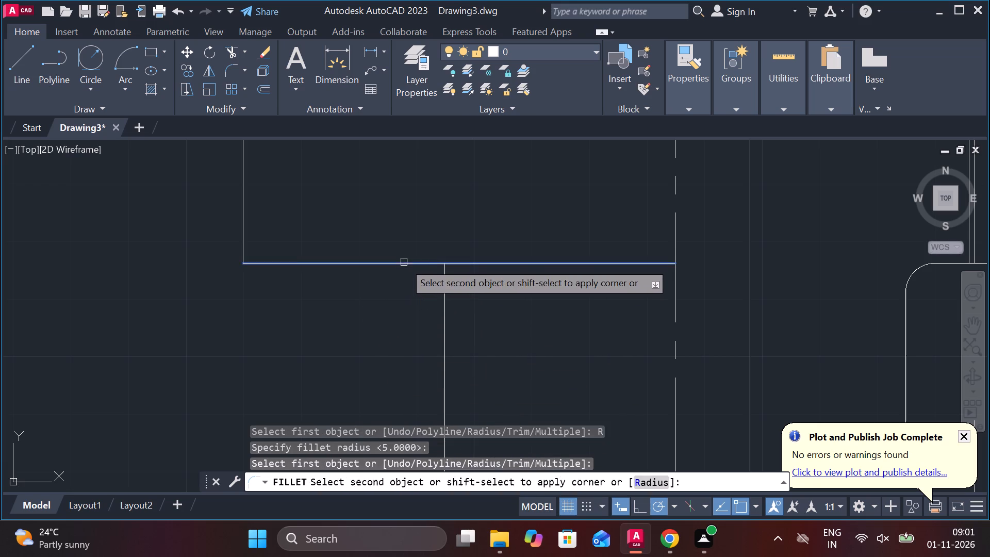
click(448, 289)
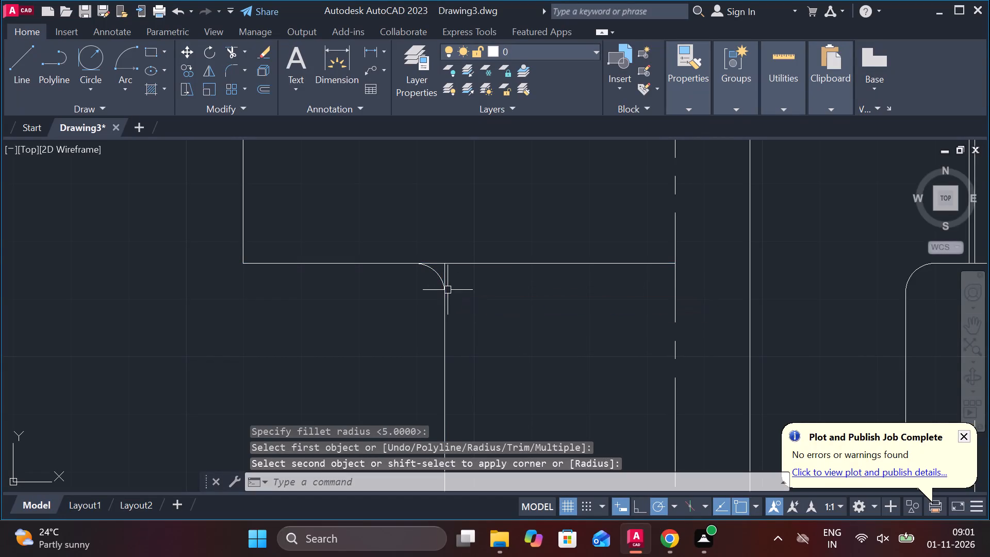
scroll(483, 323, down, 2)
middle_drag(489, 396, 486, 358)
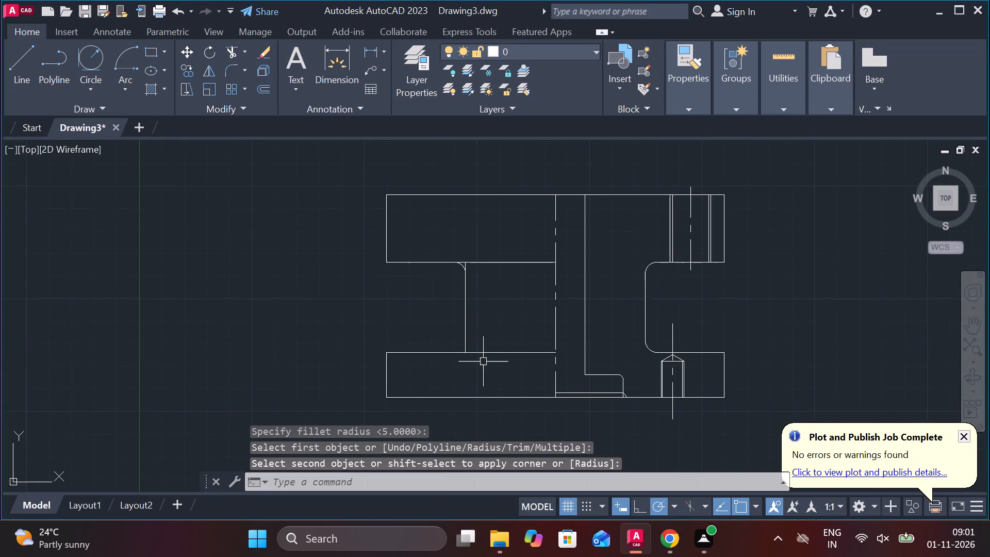
scroll(481, 364, up, 2)
key(space)
click(438, 309)
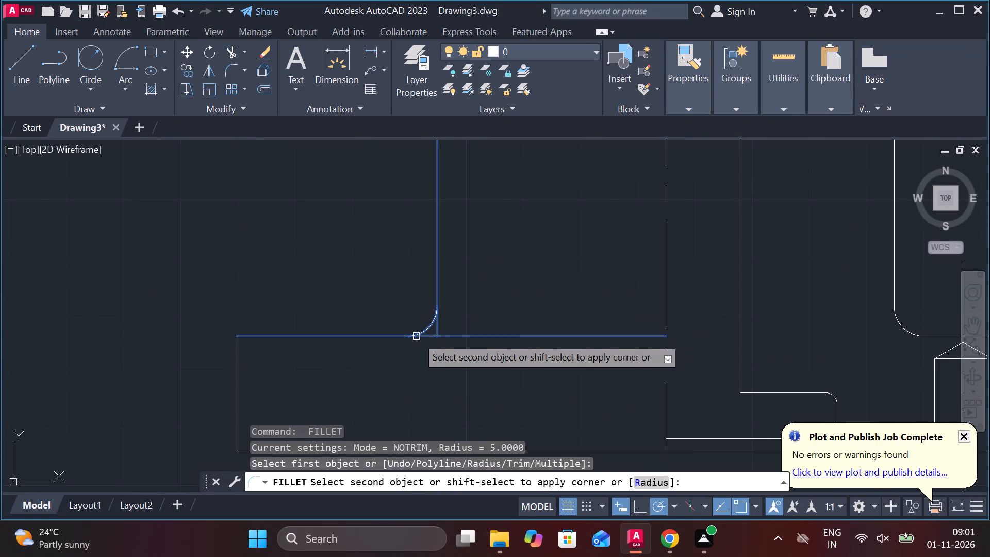
click(416, 336)
scroll(453, 322, down, 1)
key(Escape)
Trim the left vertical's short leftover ends beyond the lower and upper fillets.
text(TR)
key(space)
scroll(451, 316, up, 2)
click(425, 344)
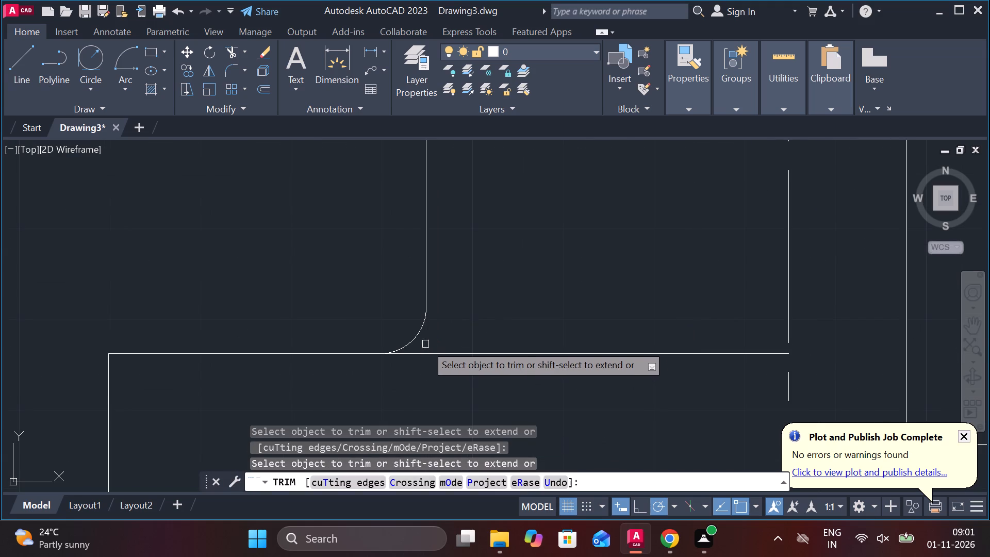
scroll(460, 322, down, 2)
scroll(447, 193, up, 2)
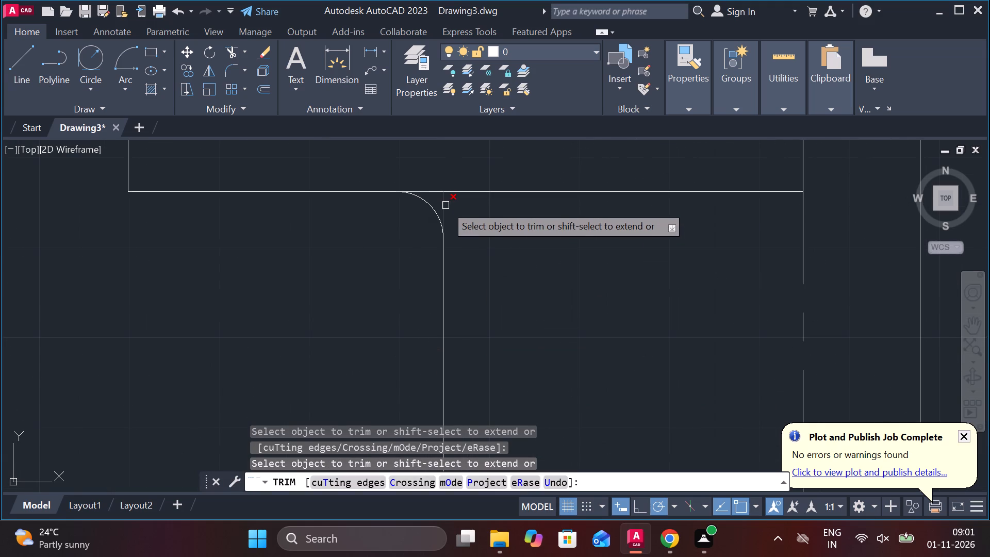
click(445, 205)
scroll(528, 258, down, 3)
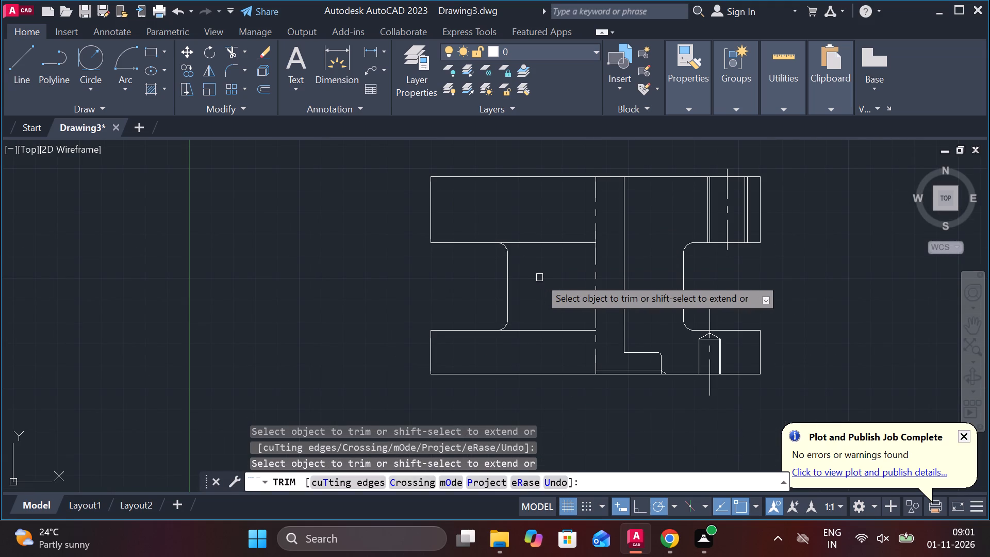
key(Escape)
Mirror the upper-right hole's centre line about the main centre line, keeping the original.
click(725, 204)
text(MI)
key(Return)
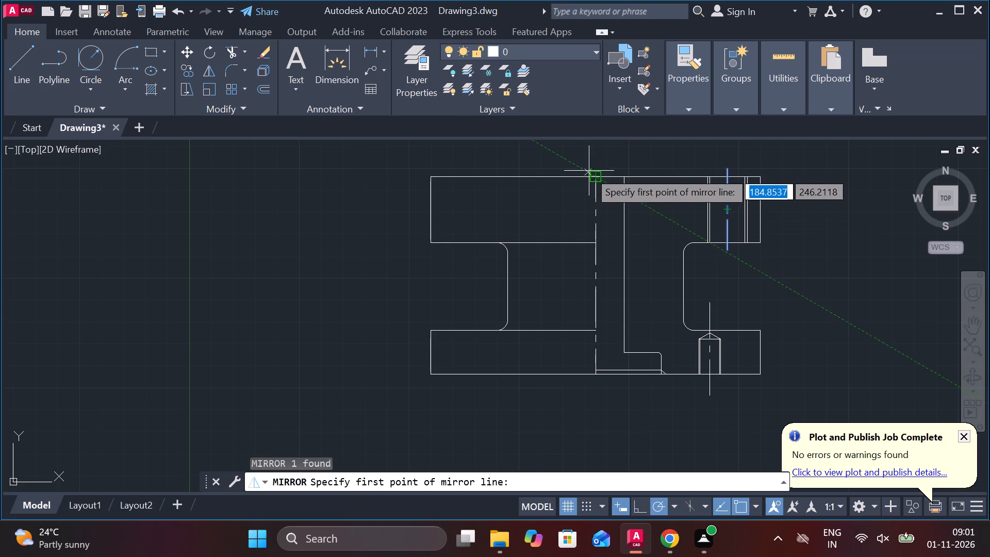
click(592, 177)
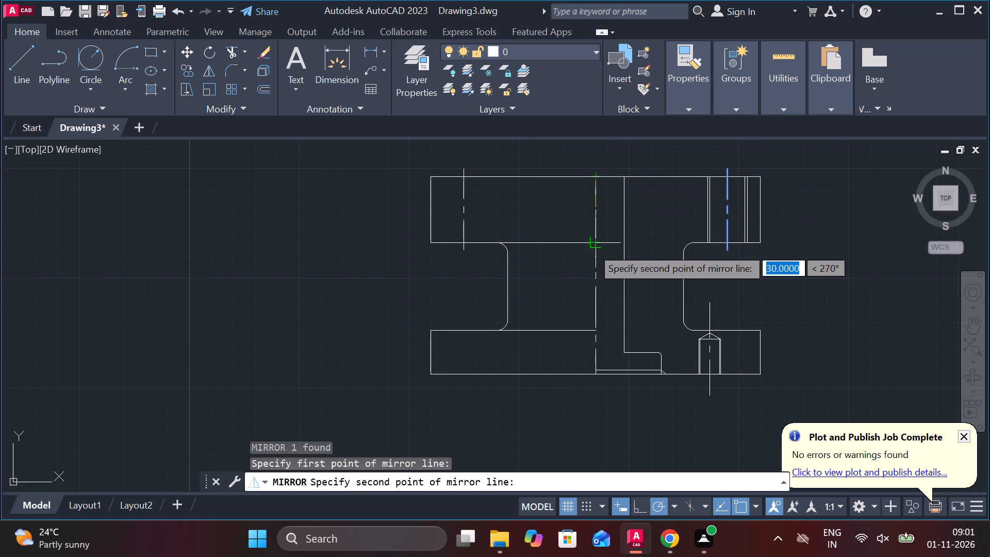
click(592, 248)
drag(615, 312, 592, 248)
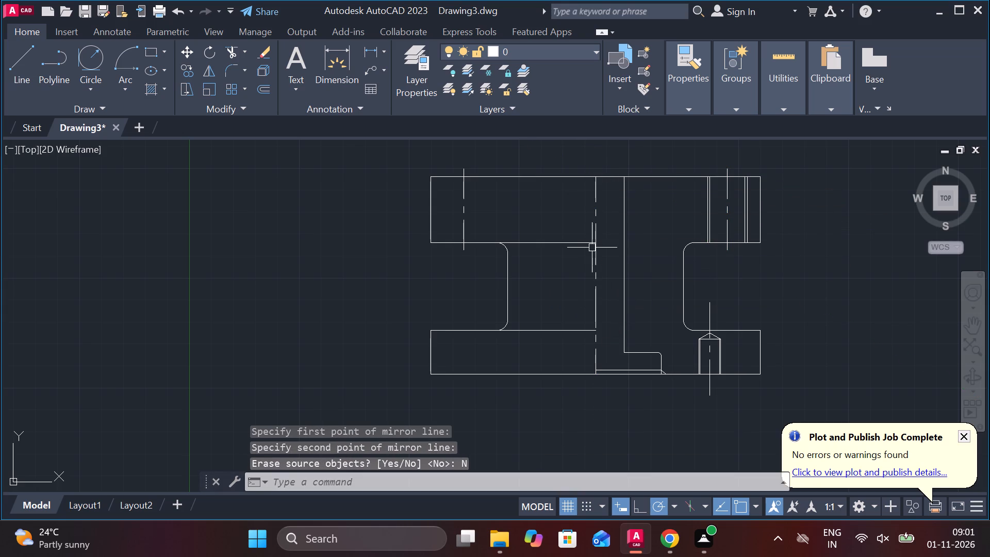
Add a linear dimension for the part's overall width above the upper rectangle.
middle_drag(795, 289, 668, 224)
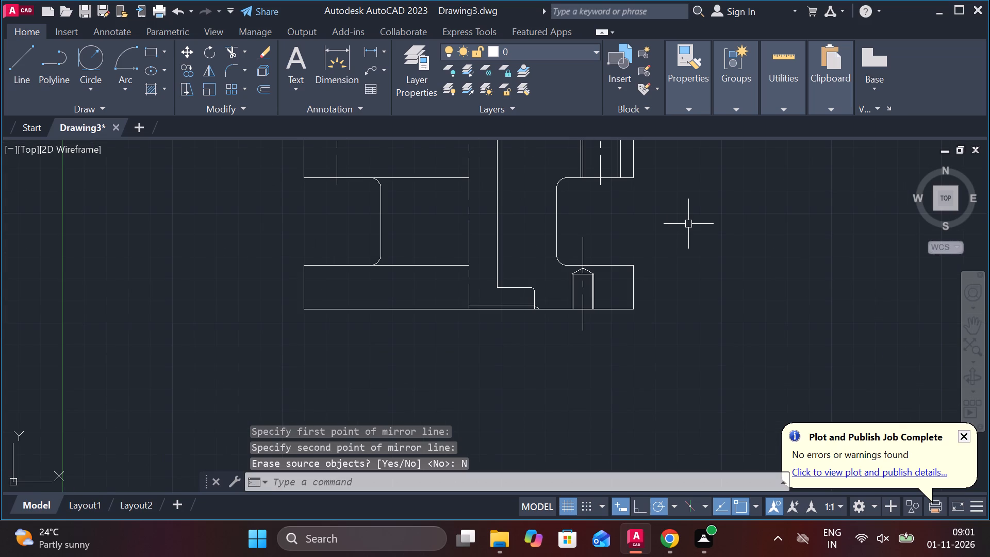
scroll(688, 284, down, 1)
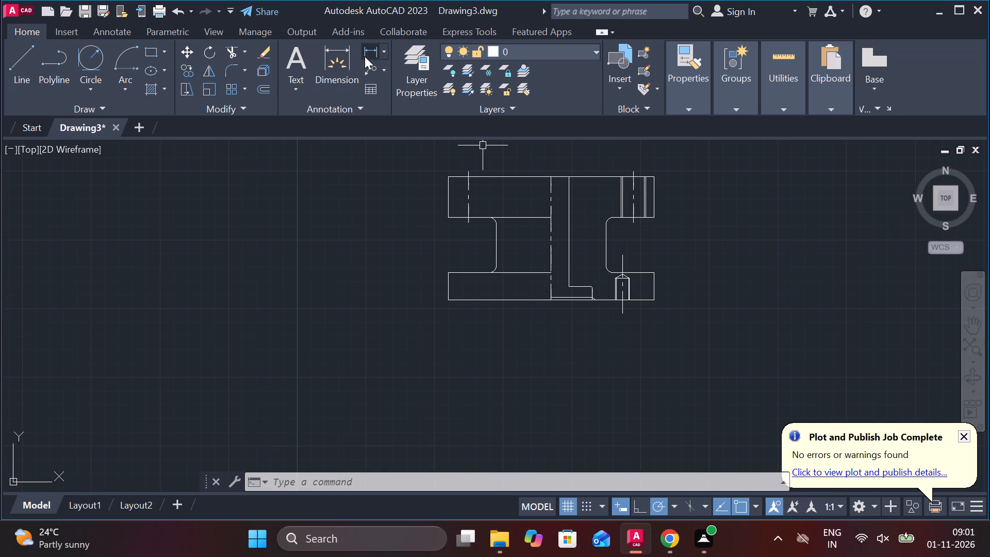
click(378, 54)
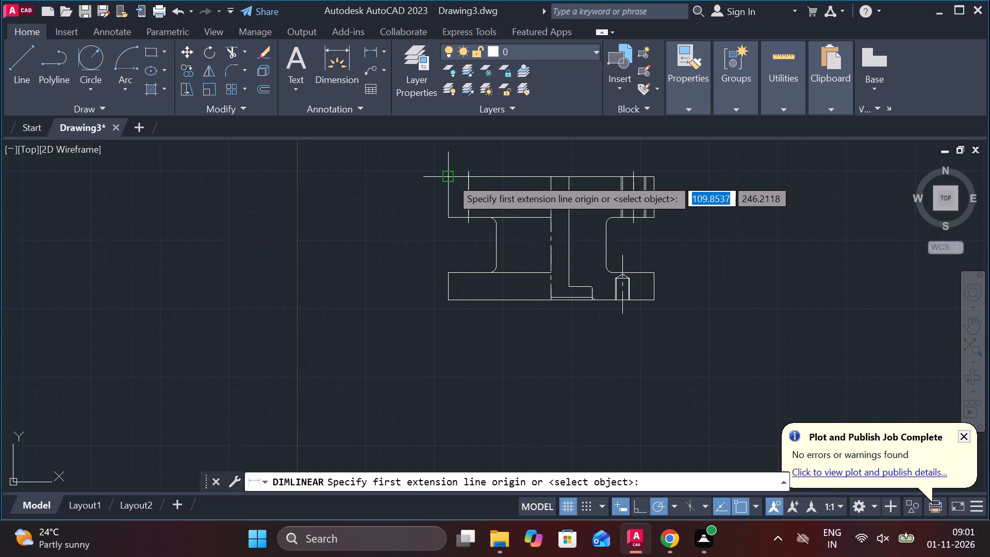
click(451, 178)
click(652, 177)
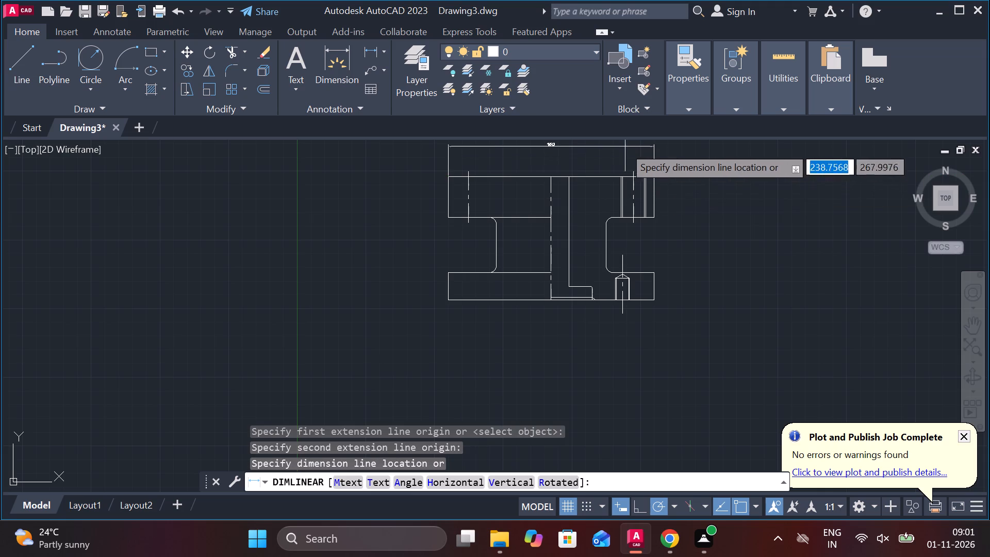
middle_drag(622, 146, 596, 177)
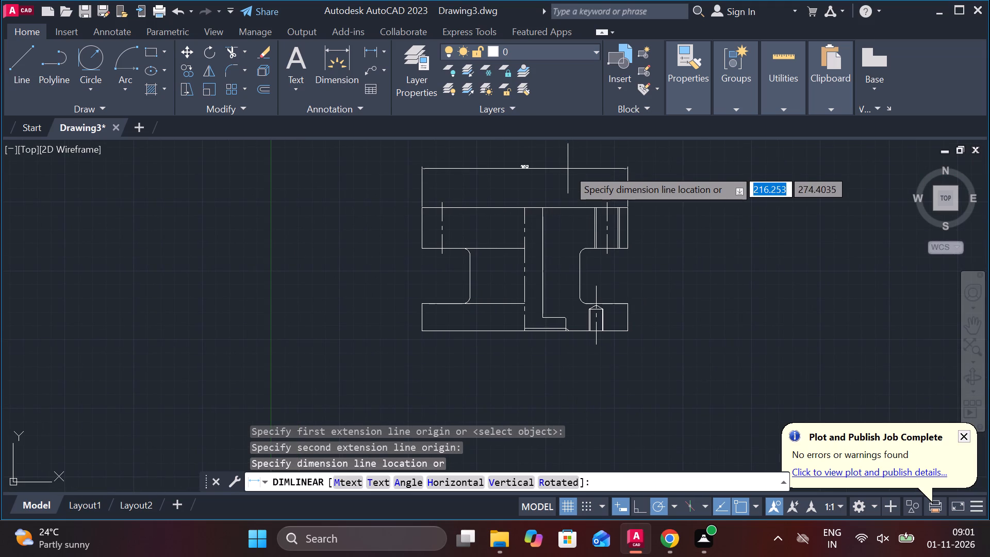
click(567, 171)
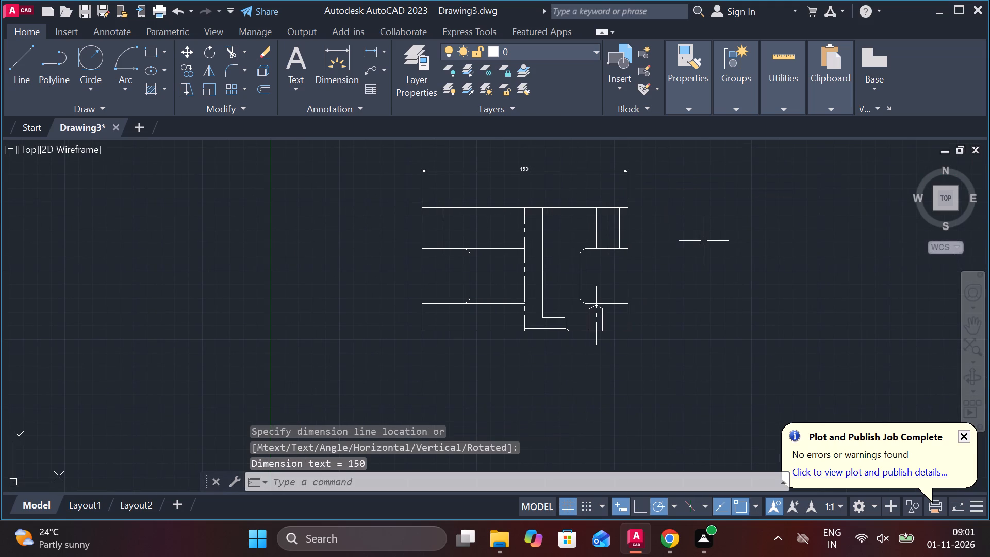
key(Escape)
Modify dimension style ISO-25 to arrow size 5, text height 8 and ISO standard text alignment, and set it current.
scroll(704, 241, down, 2)
middle_drag(704, 241, 601, 287)
text(D)
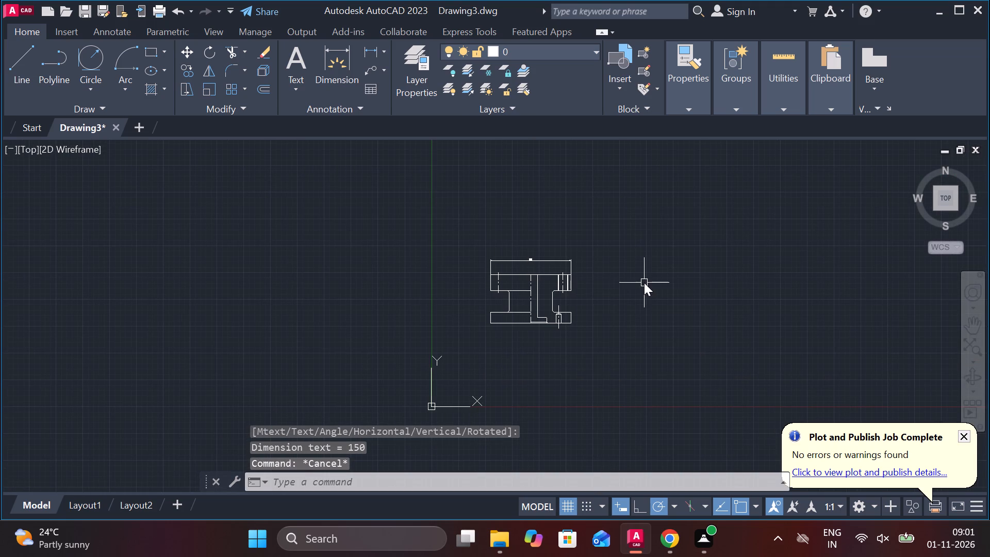
key(space)
click(681, 224)
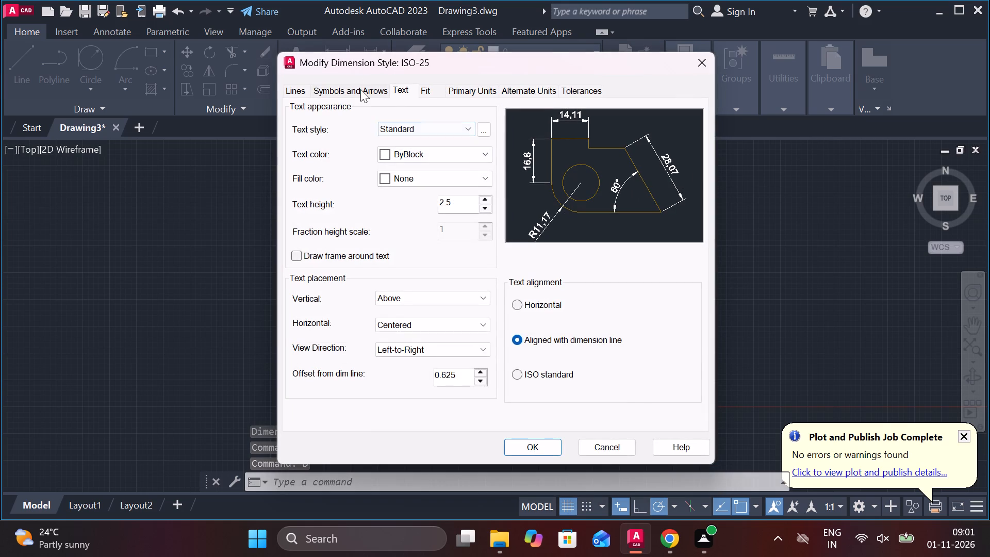
click(360, 89)
drag(317, 248, 277, 247)
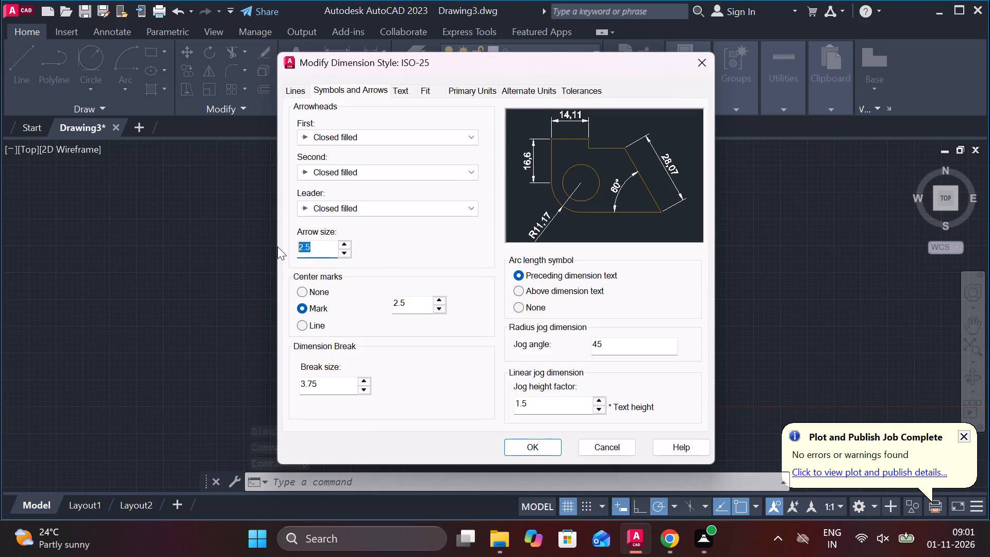
key(5)
click(411, 90)
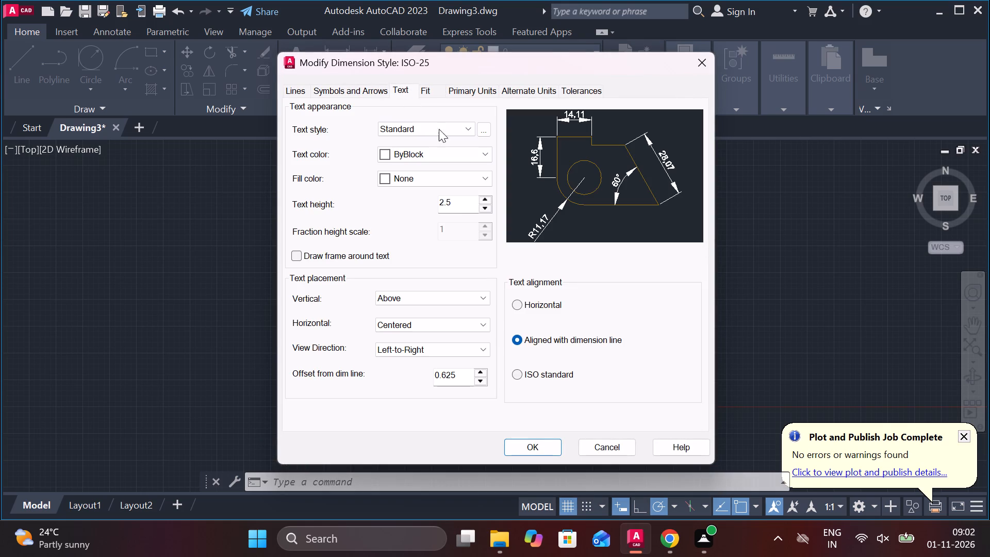
drag(452, 201, 430, 202)
key(8)
click(516, 376)
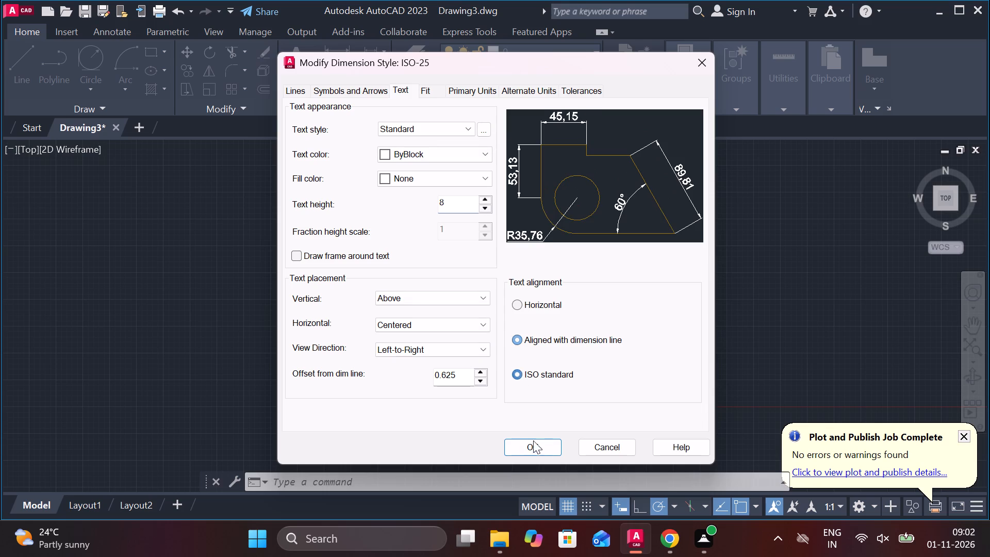
click(536, 450)
click(649, 182)
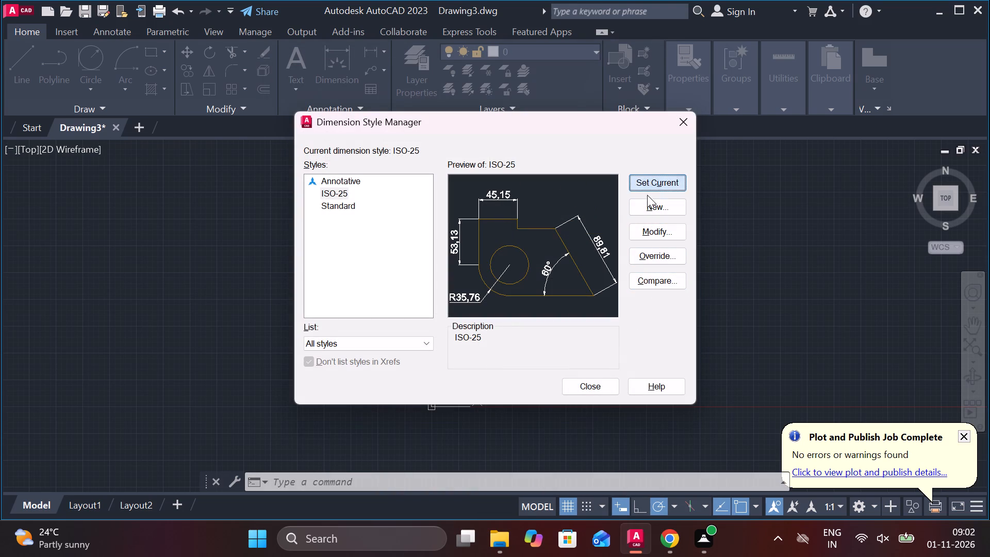
Add a horizontal linear dimension between the left and right verticals of the narrow middle section, placed inside it.
click(601, 380)
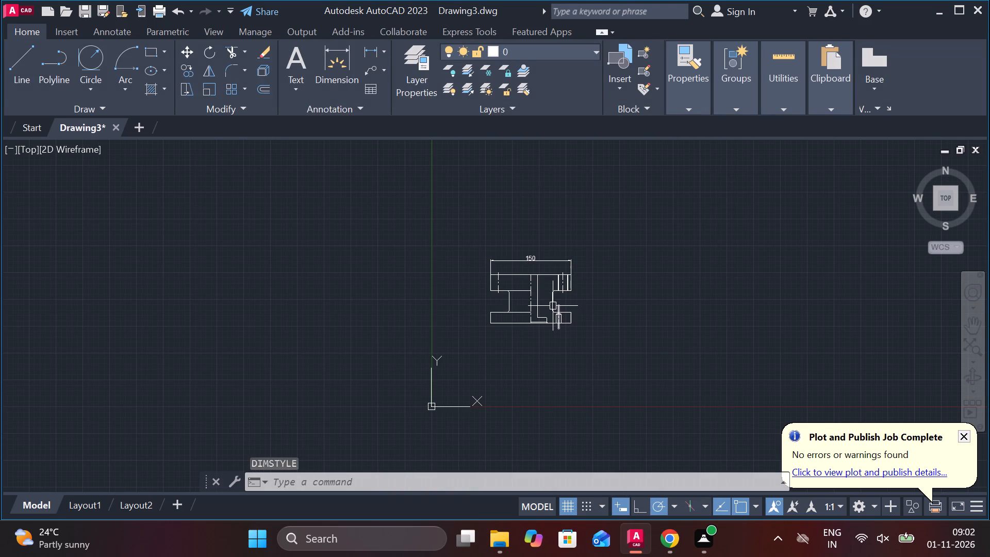
scroll(551, 304, up, 1)
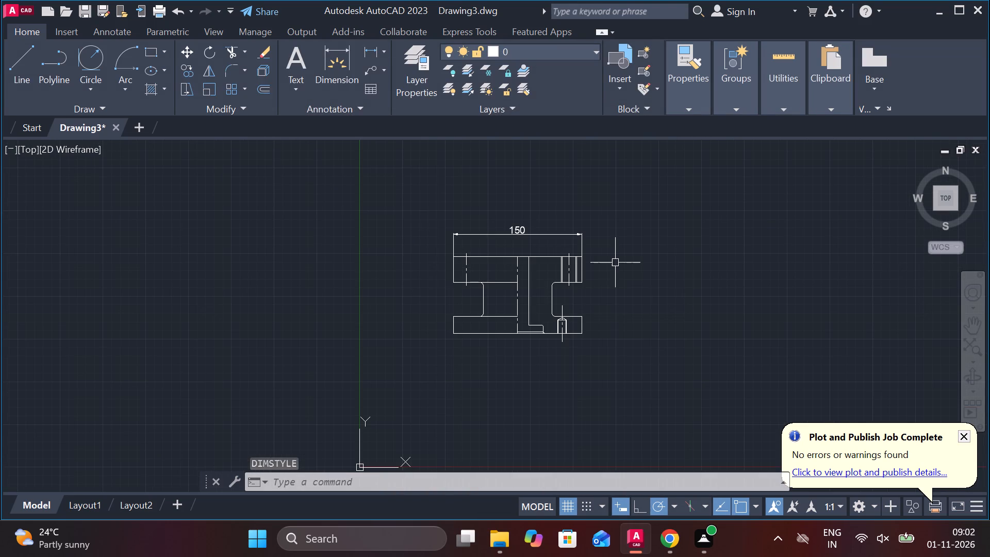
scroll(615, 262, up, 1)
middle_drag(613, 264, 590, 254)
middle_drag(605, 351, 579, 349)
click(371, 51)
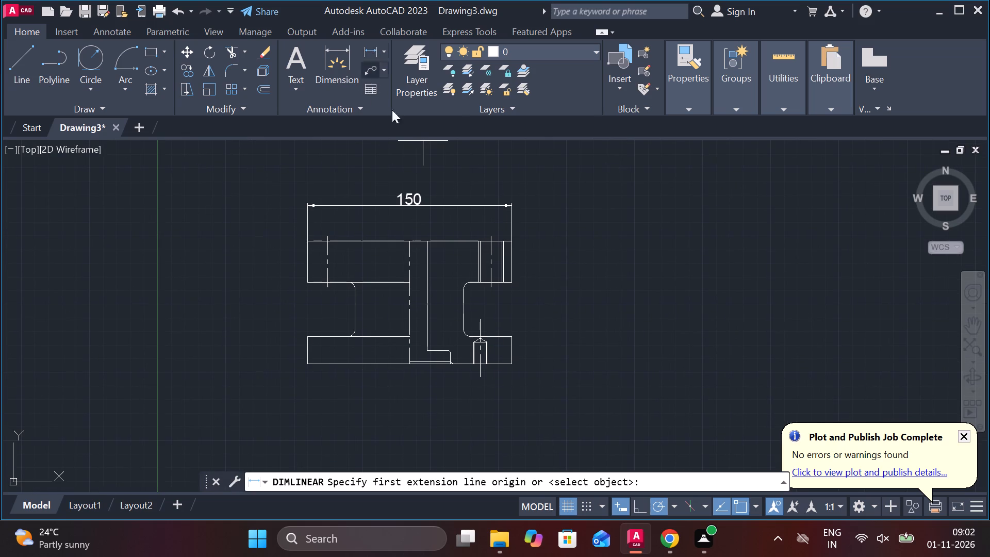
scroll(382, 306, up, 2)
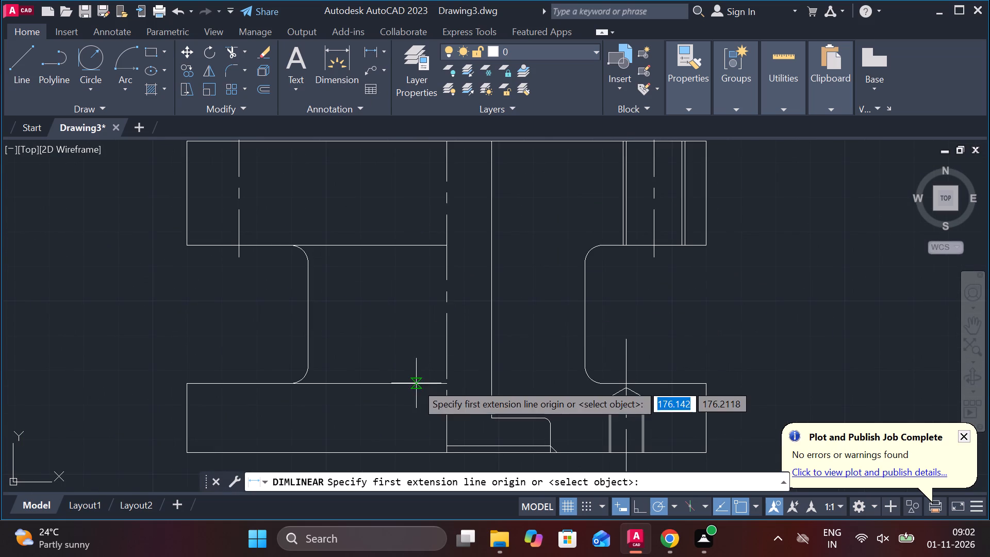
click(303, 331)
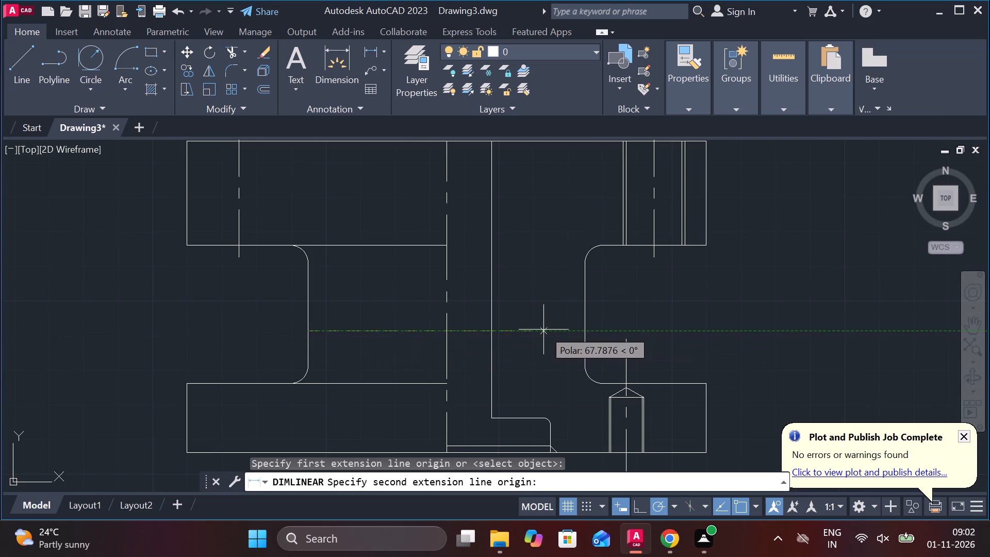
click(585, 329)
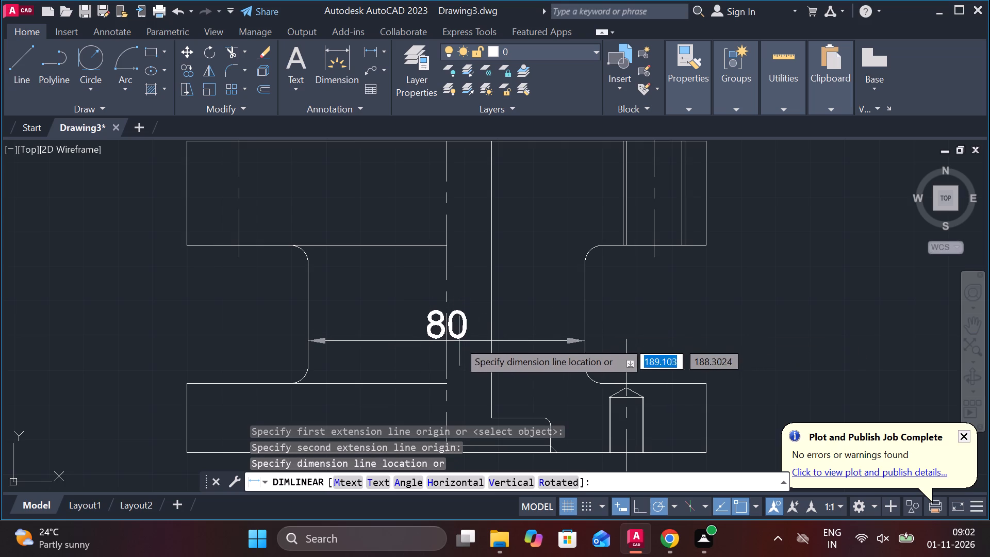
click(427, 341)
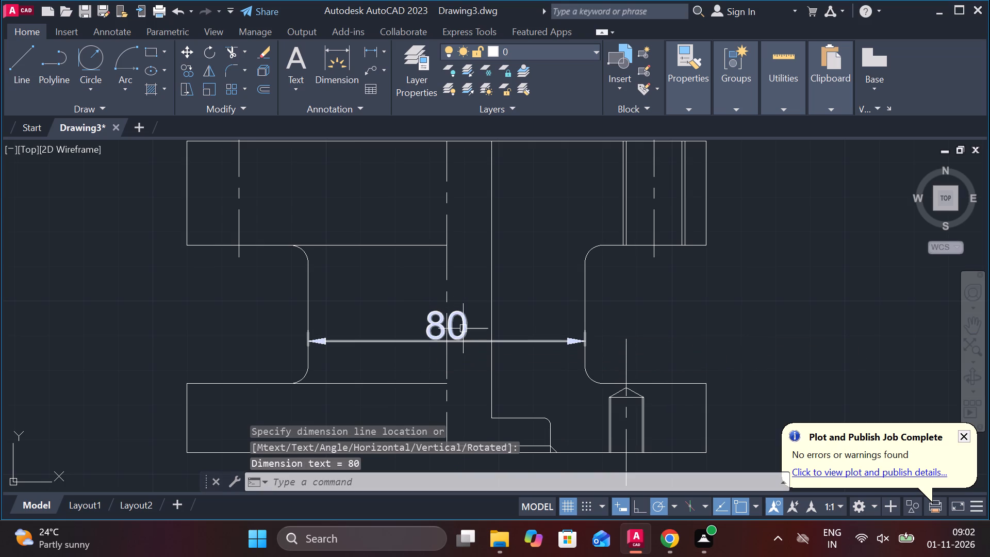
Move only the text of the 80 dimension to the left, clear of the main centre line.
click(463, 329)
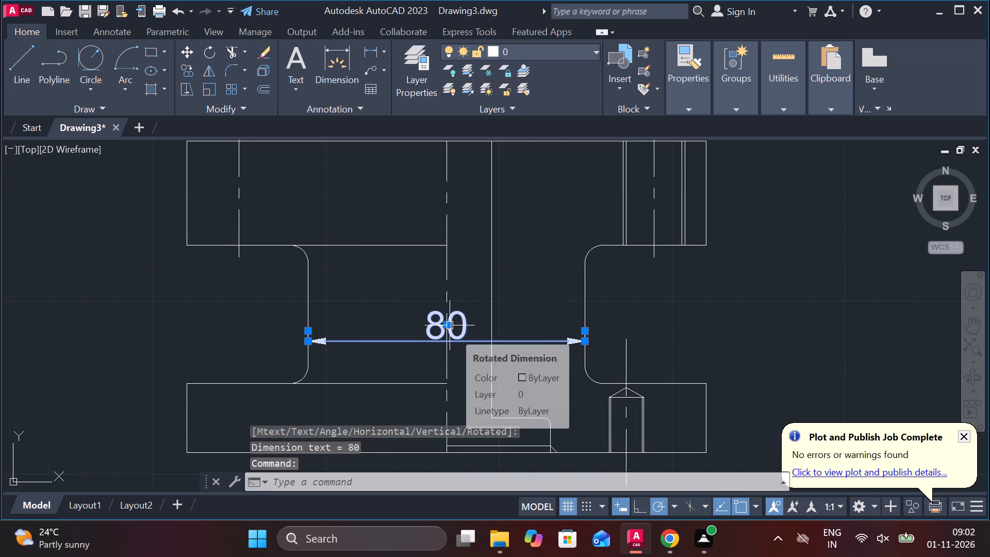
click(443, 326)
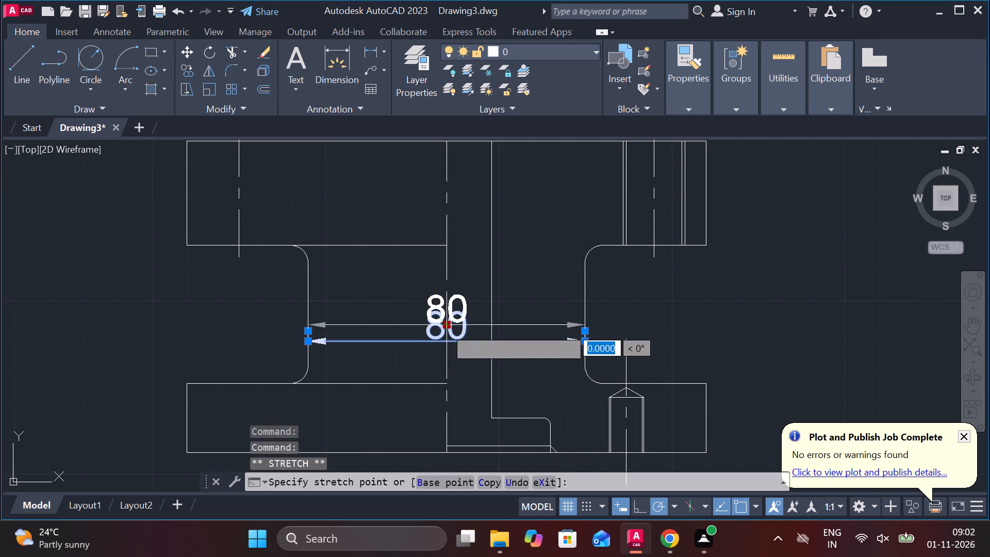
key(Escape)
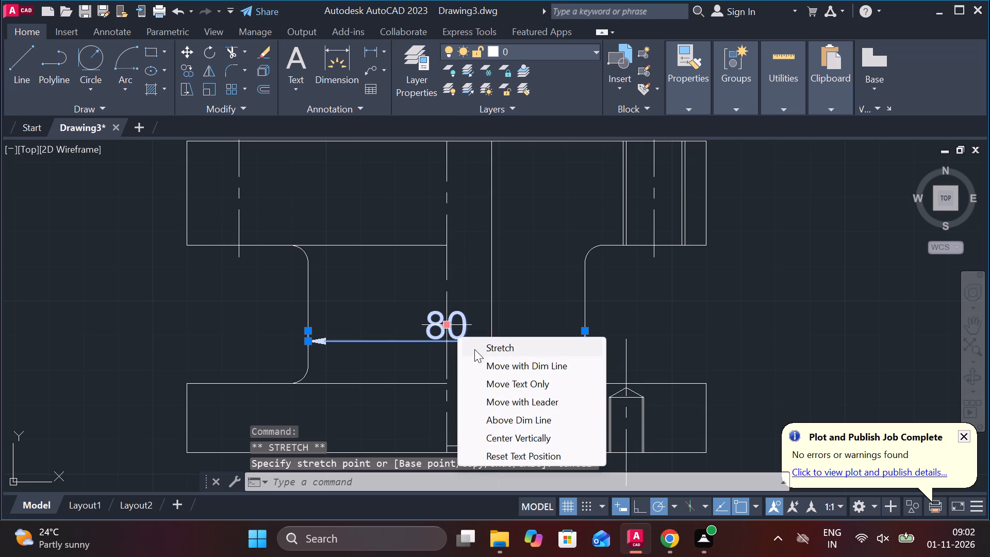
click(511, 382)
scroll(400, 340, up, 2)
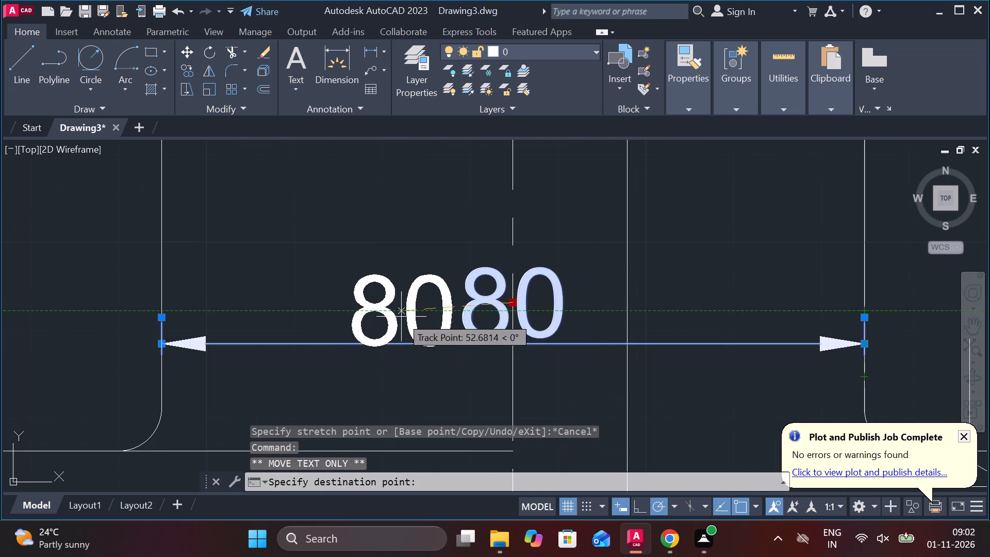
click(401, 299)
key(Escape)
Draw a small square about 5 by 5 units to the left of the 80 dimension text.
scroll(501, 319, down, 2)
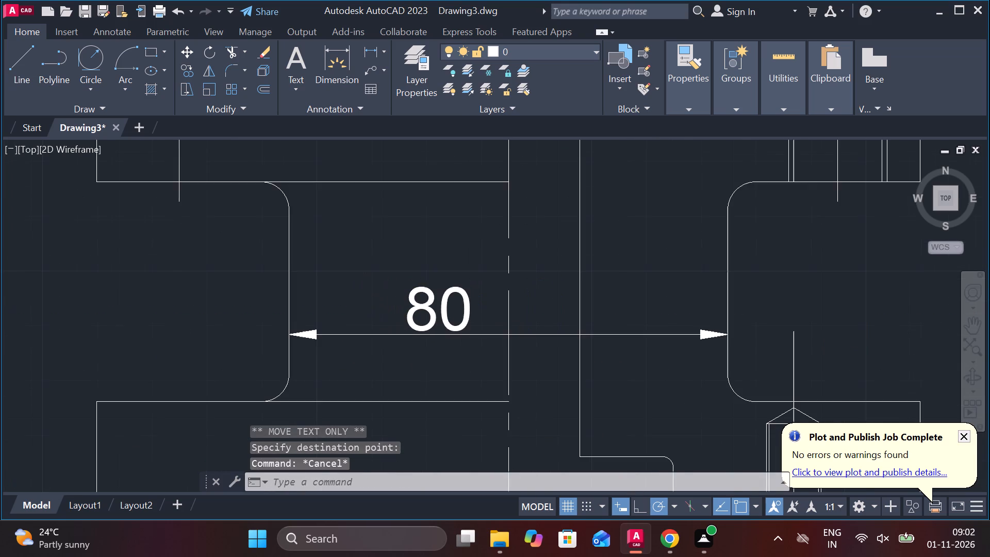
scroll(439, 286, up, 2)
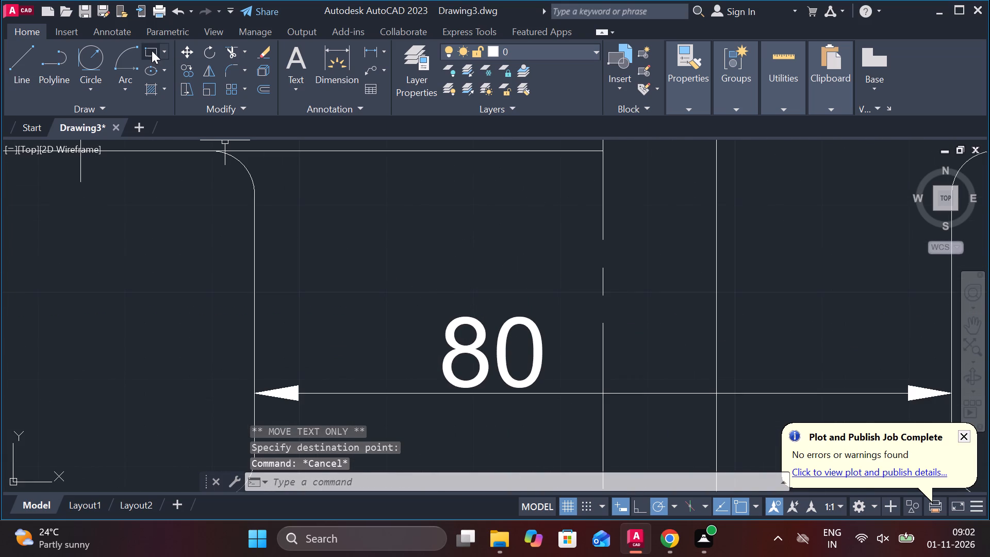
click(152, 51)
click(340, 332)
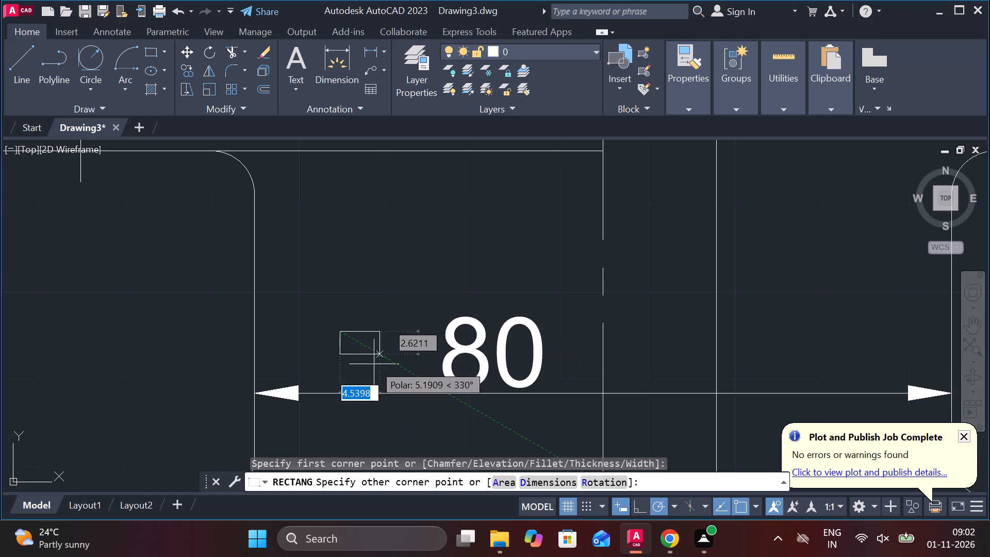
click(384, 376)
key(Escape)
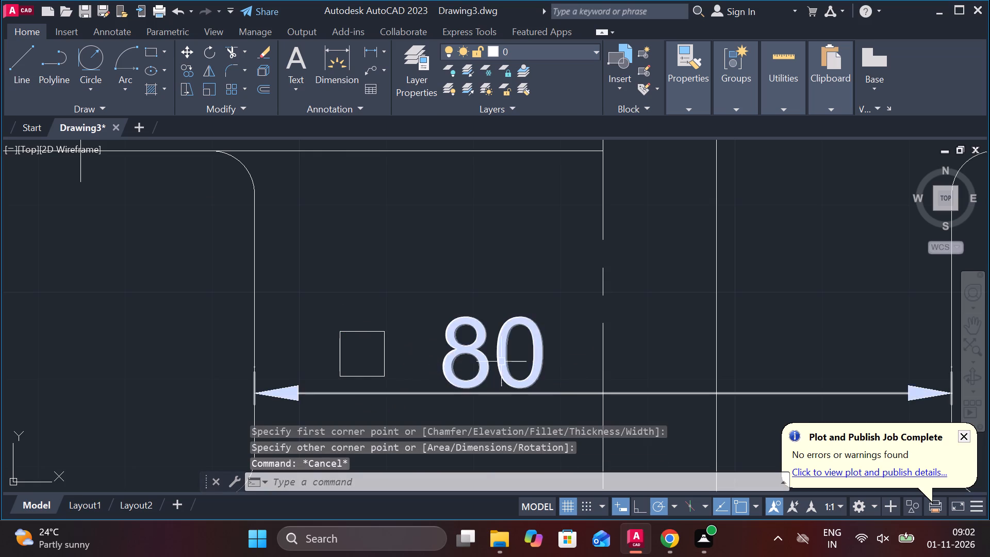
Move the small square horizontally to the right so it sits just before the 80 dimension text.
scroll(507, 361, down, 3)
scroll(475, 366, up, 3)
click(470, 342)
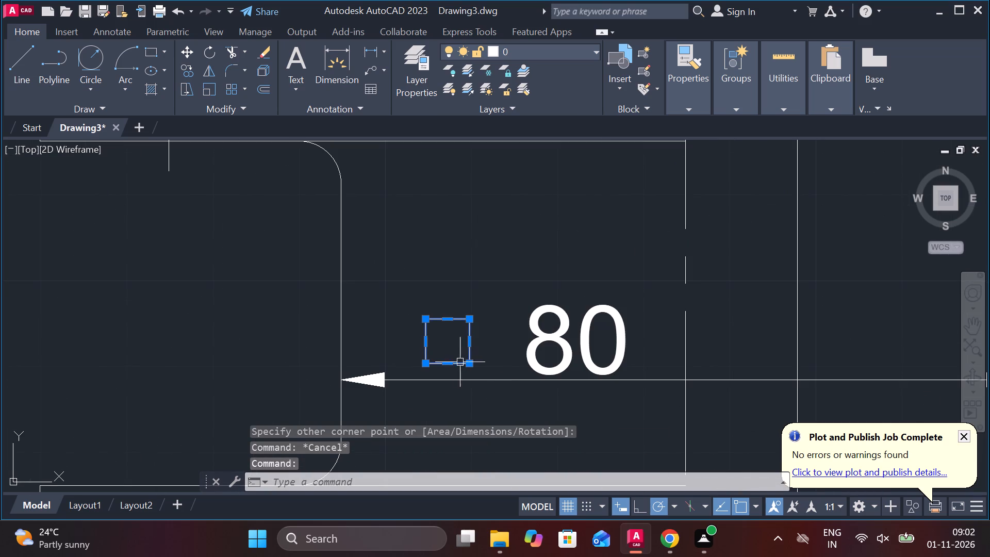
key(m)
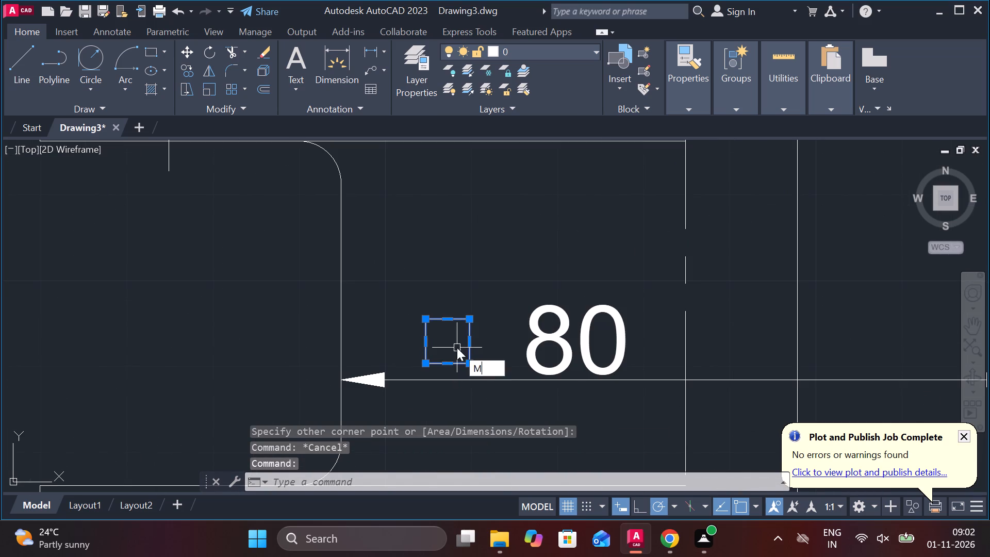
key(Return)
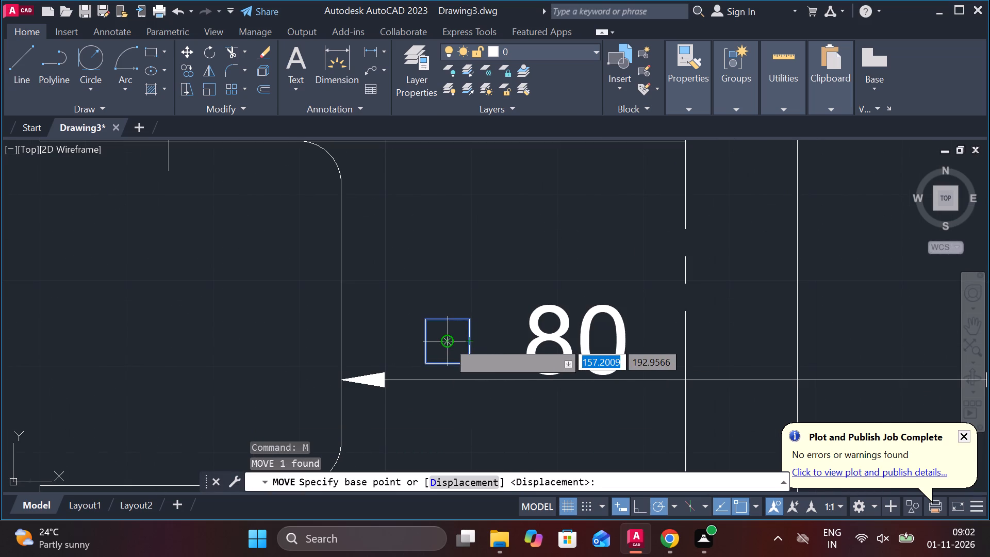
click(448, 341)
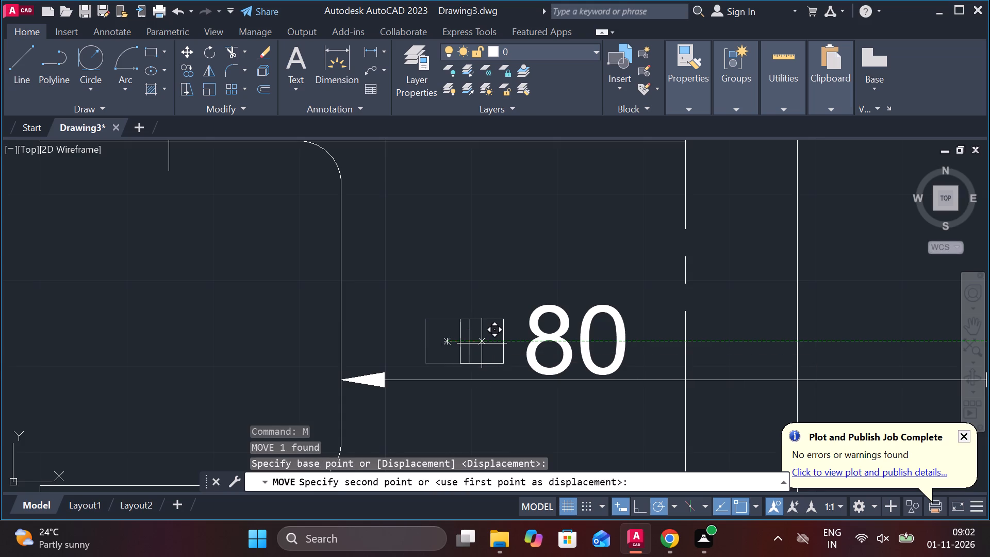
click(482, 343)
key(Escape)
scroll(548, 306, down, 1)
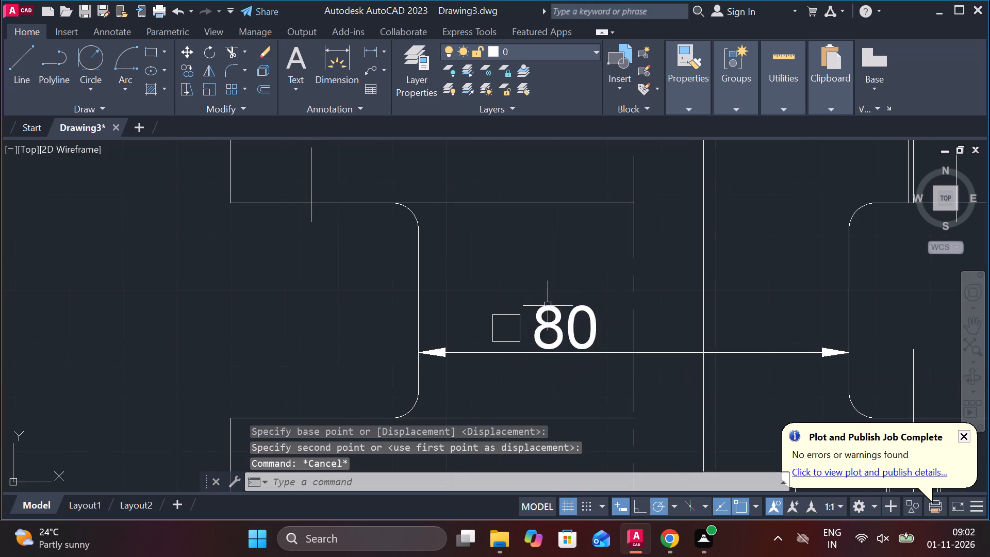
Add a horizontal dimension 26 long from the inner profile's long vertical leftward past the centre line, above the 80 dimension.
click(335, 55)
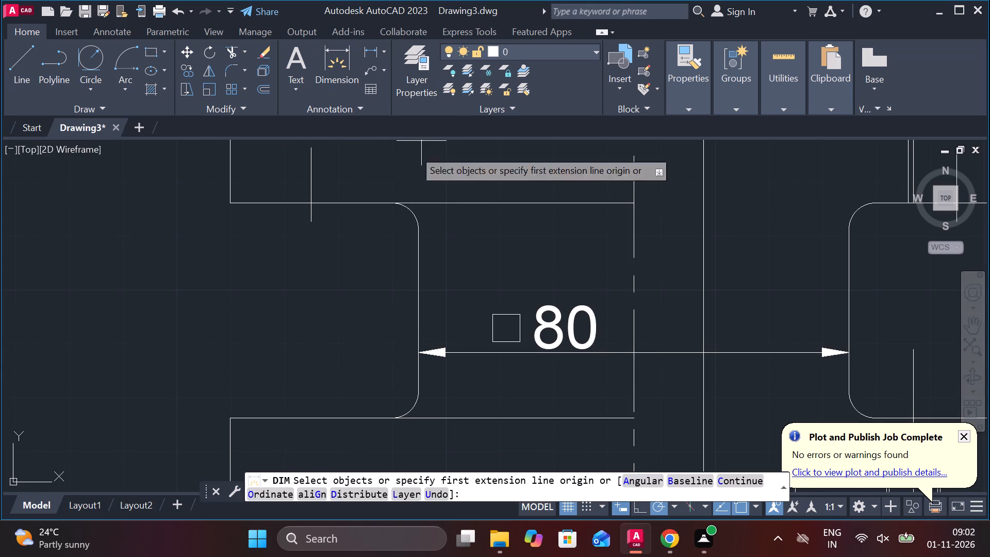
scroll(671, 266, down, 2)
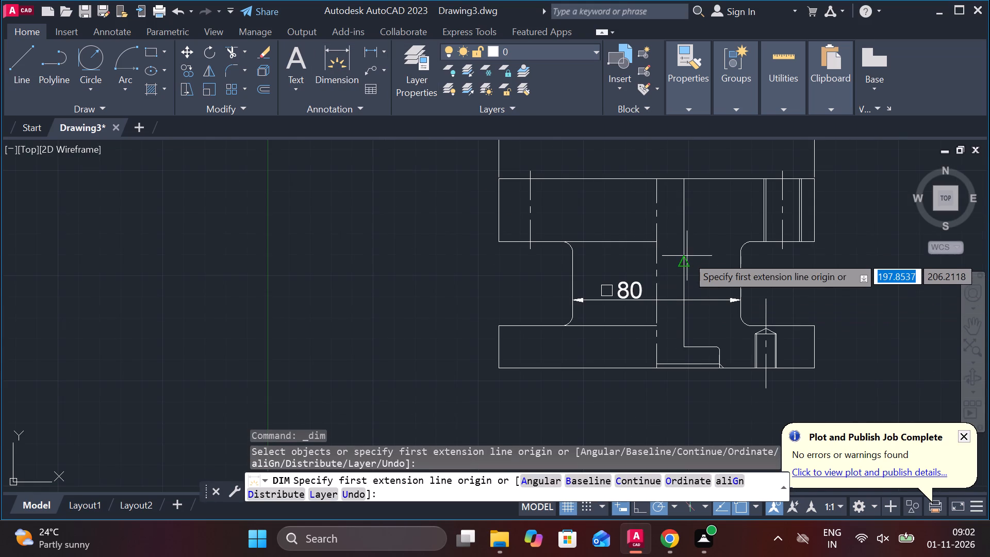
scroll(681, 261, up, 2)
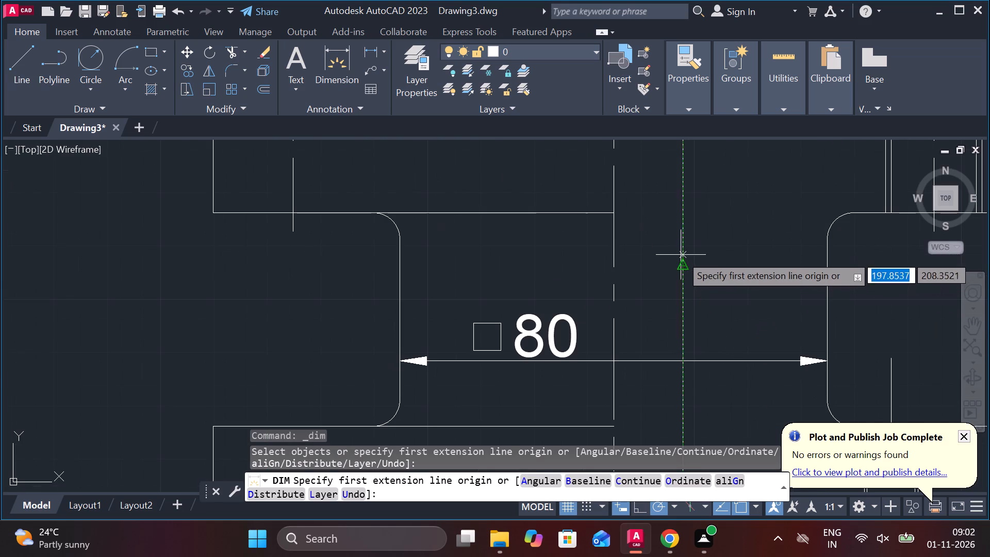
click(681, 255)
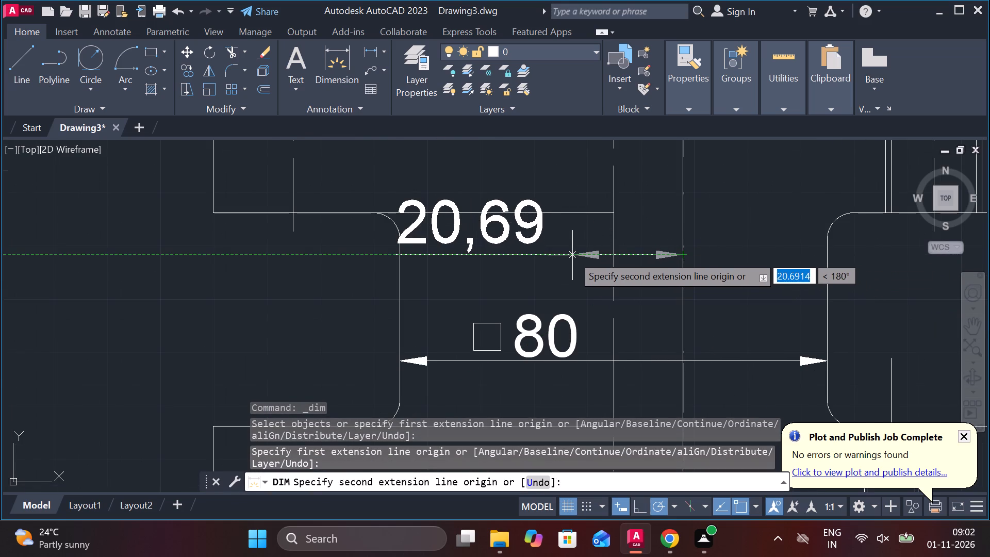
text(26)
key(Return)
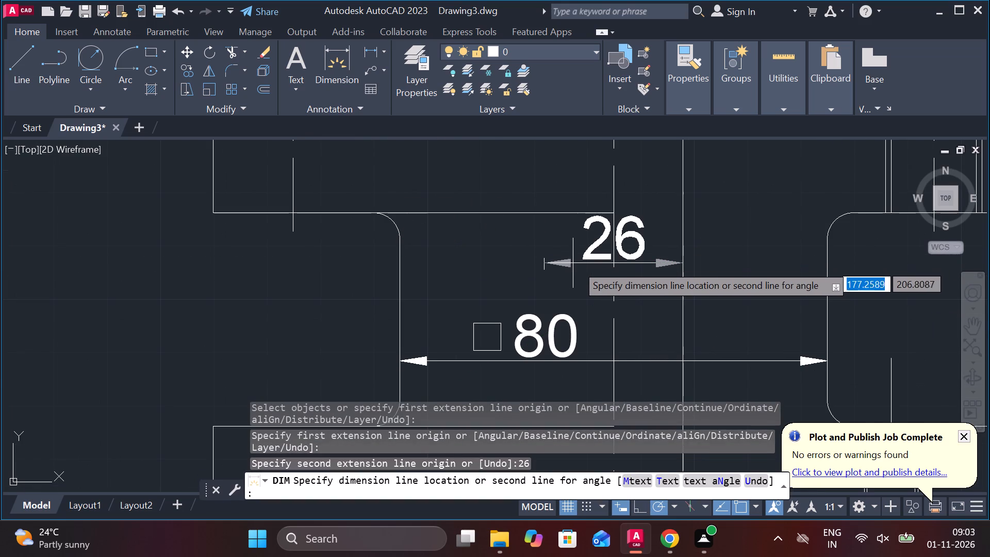
scroll(605, 275, up, 1)
click(602, 271)
key(Escape)
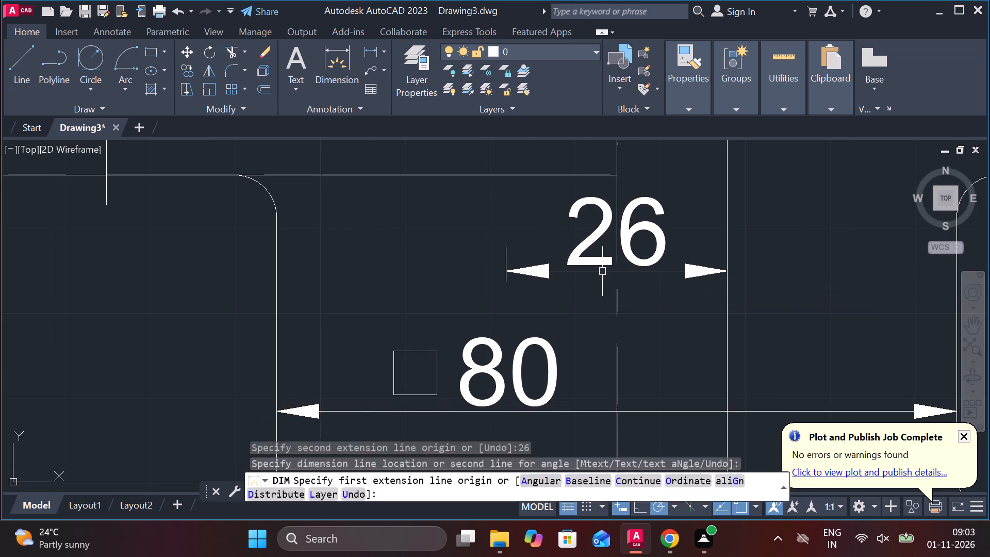
Insert a diameter symbol before the 26 dimension text so it reads Ø26.
double_click(591, 243)
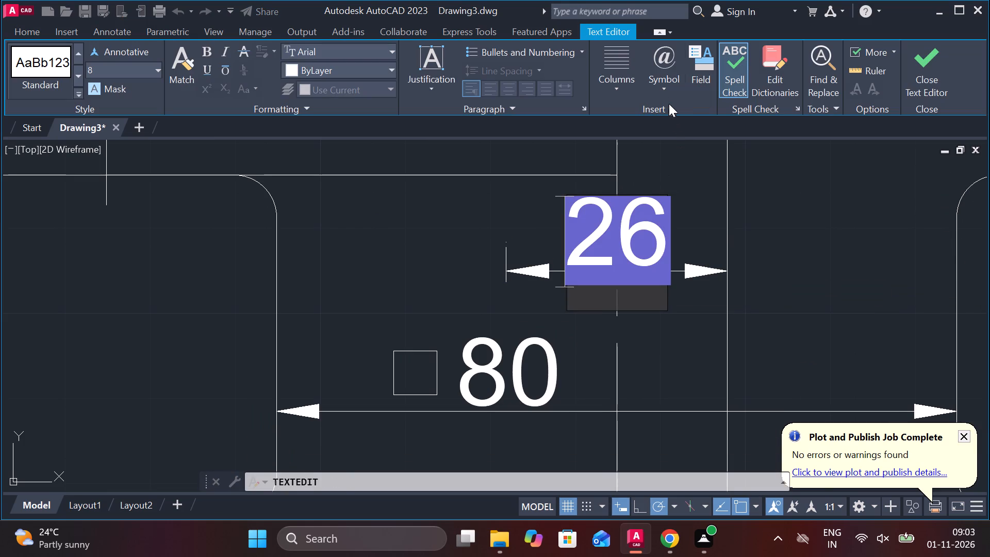
click(666, 87)
click(673, 153)
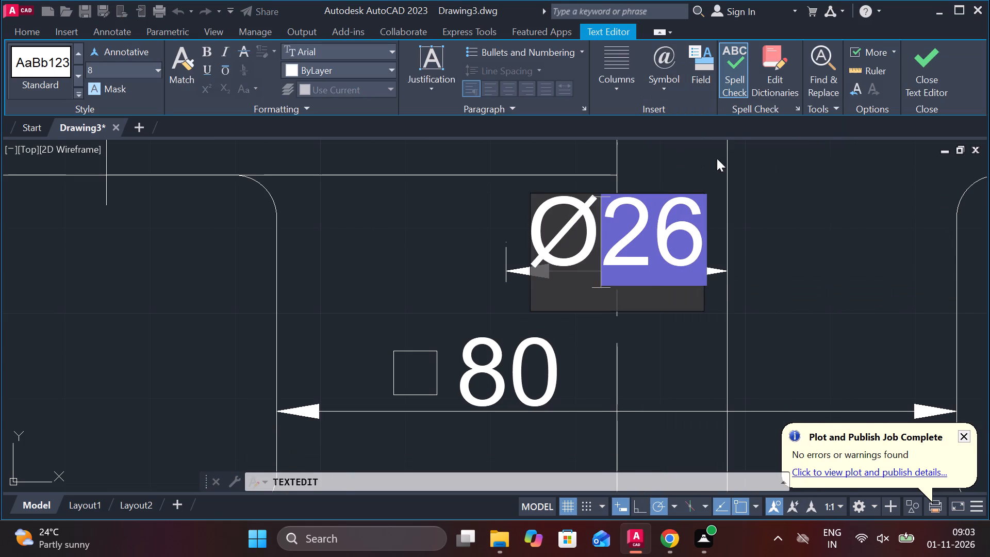
click(909, 70)
key(Escape)
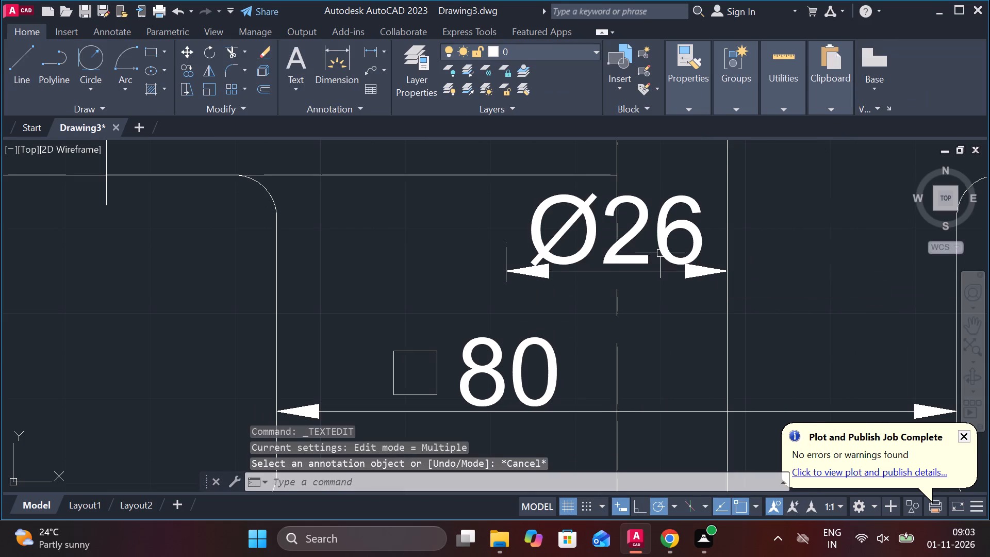
Move only the Ø26 dimension text to the left, clear of the main centre line.
scroll(660, 250, down, 2)
click(649, 242)
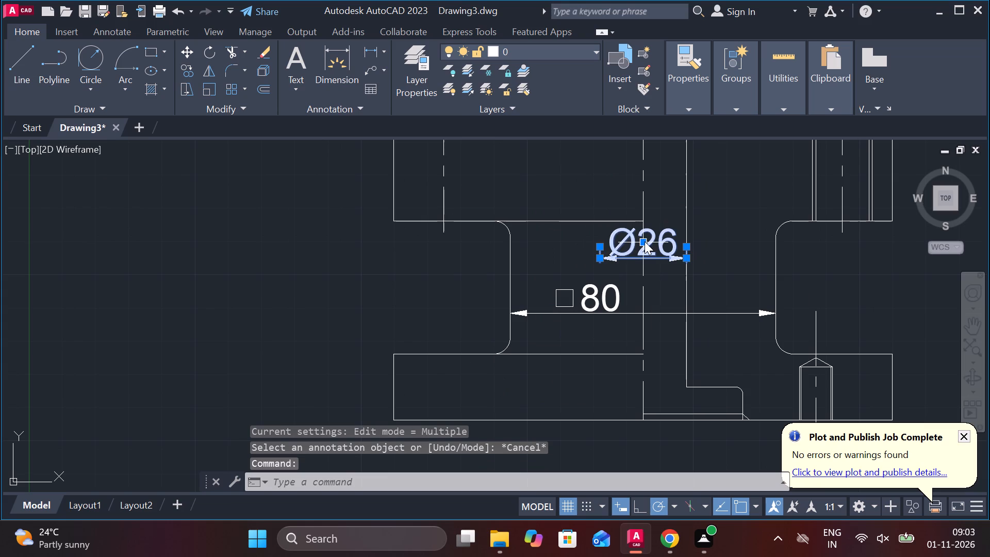
click(695, 296)
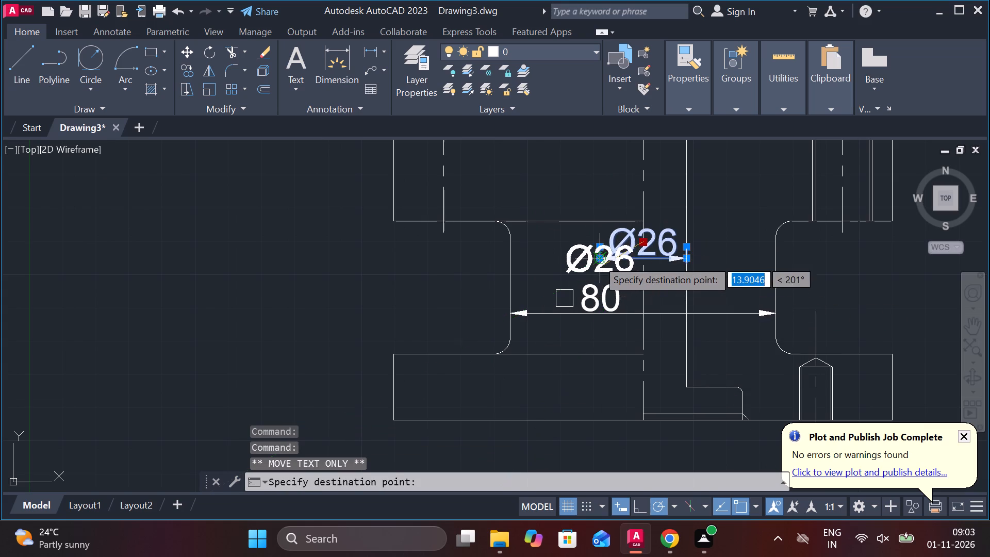
scroll(597, 259, up, 2)
click(585, 215)
key(Escape)
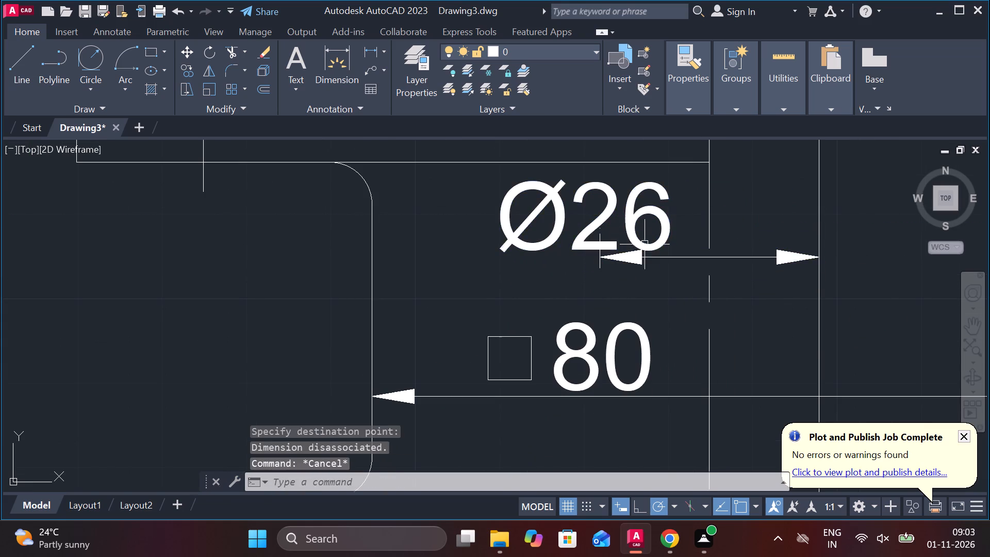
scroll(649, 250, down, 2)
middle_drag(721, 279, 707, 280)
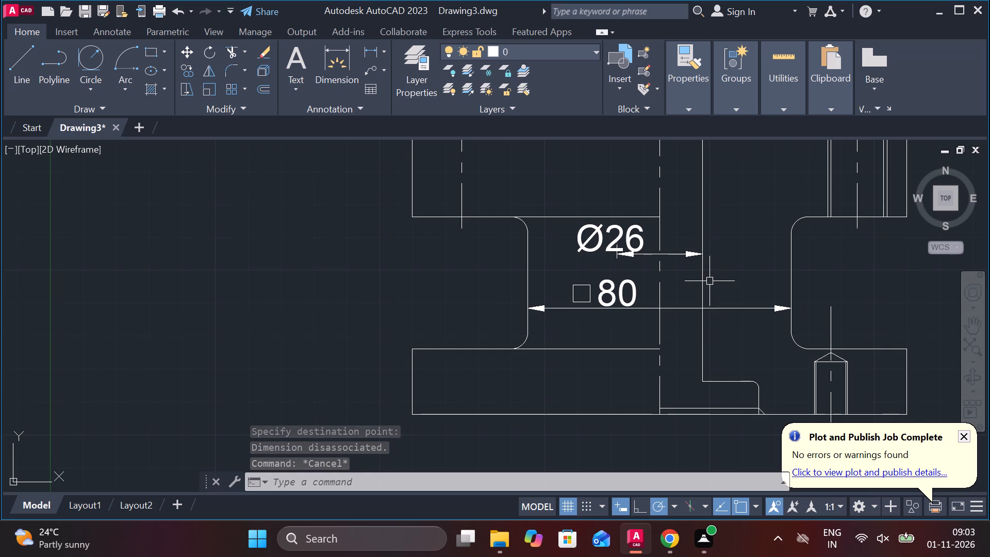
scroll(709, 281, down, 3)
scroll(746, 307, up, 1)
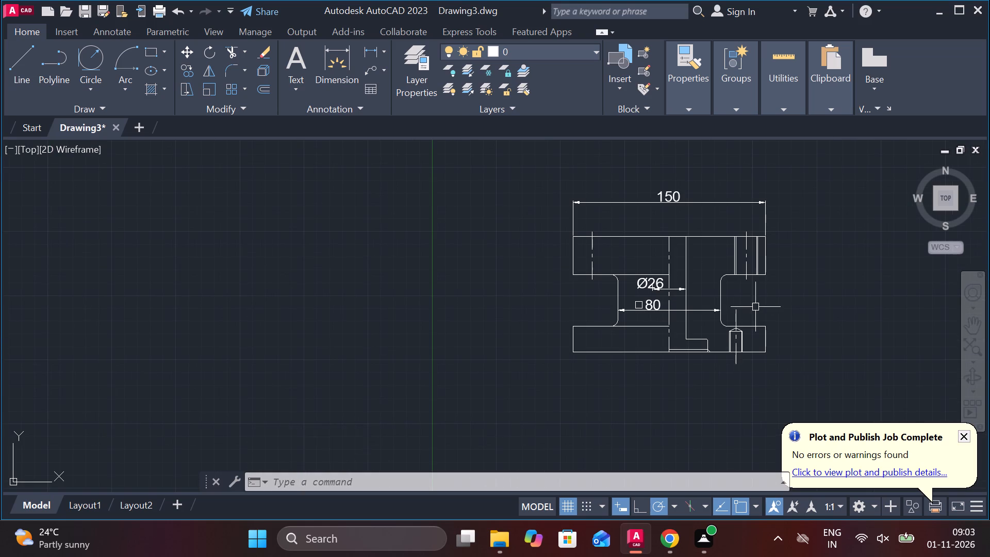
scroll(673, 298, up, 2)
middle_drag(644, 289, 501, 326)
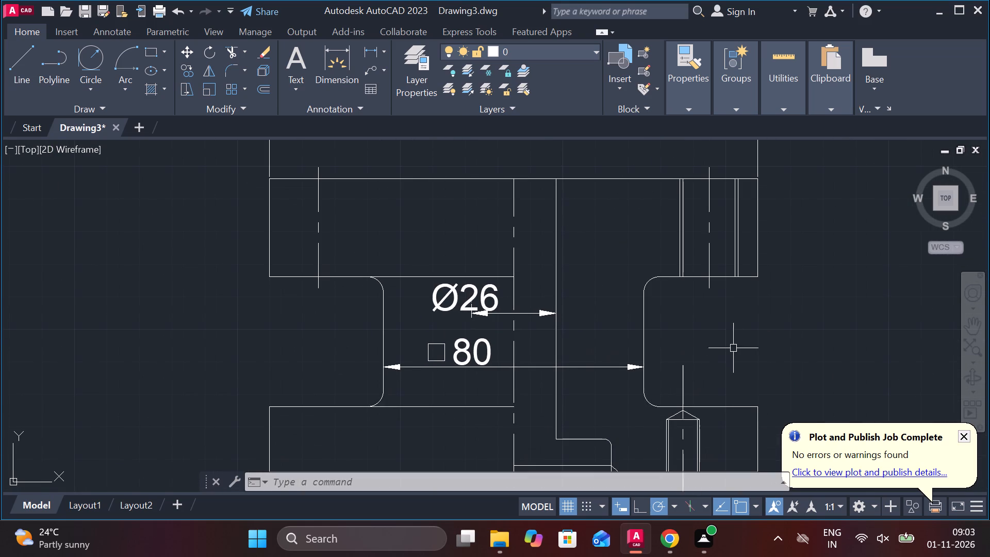
Modify the ISO-25 dimension style to text height 7 and arrow size 3.5, and set it current.
key(Escape)
text(D)
key(space)
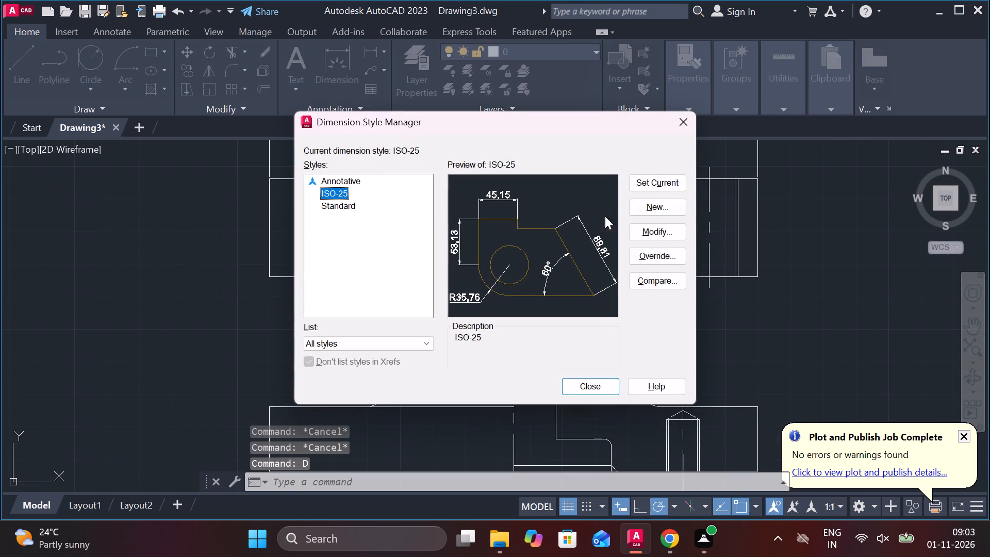
click(644, 224)
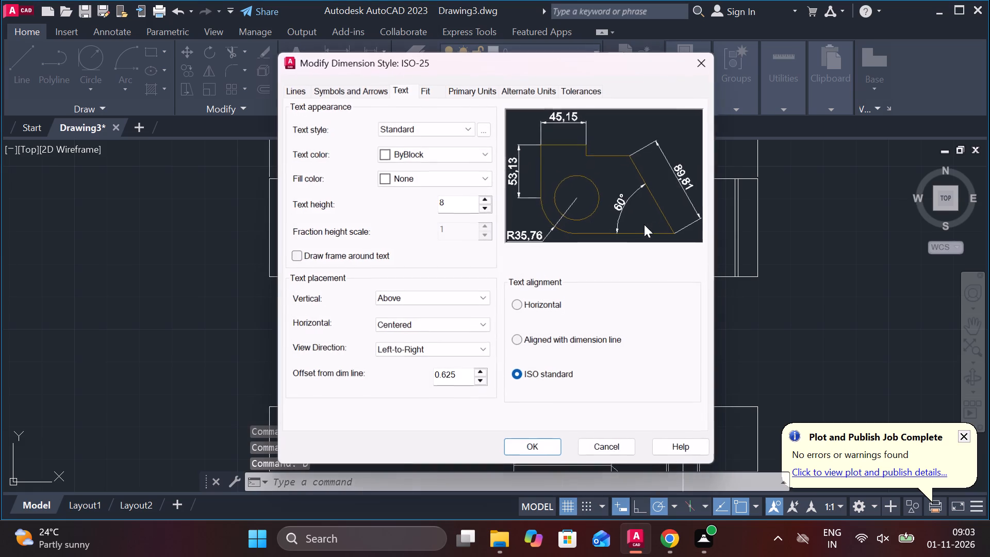
click(395, 94)
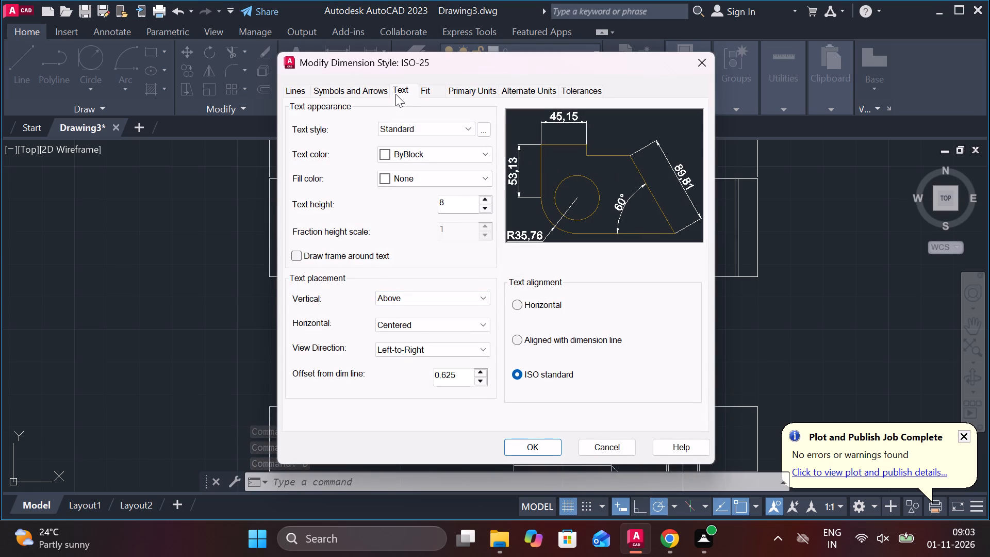
drag(465, 210, 435, 211)
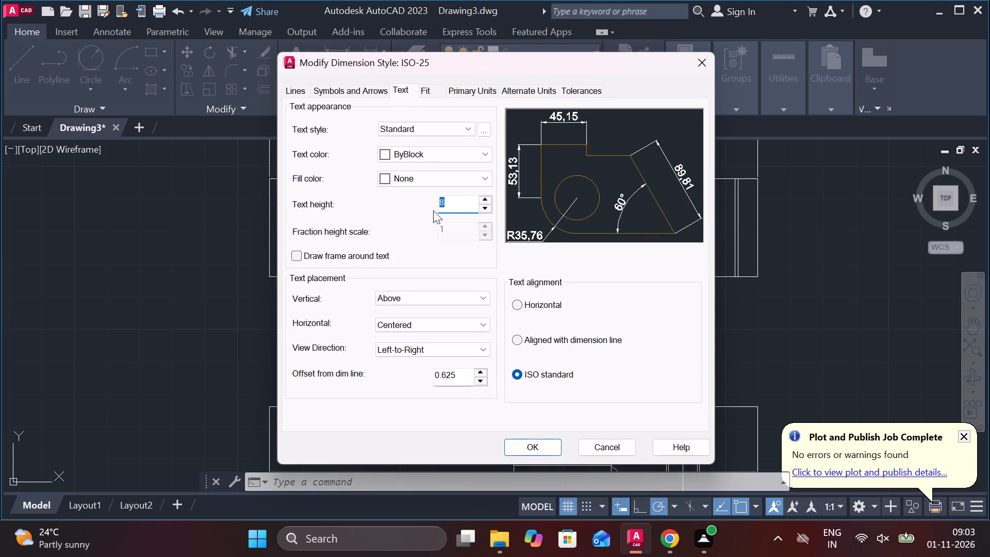
key(7)
click(364, 87)
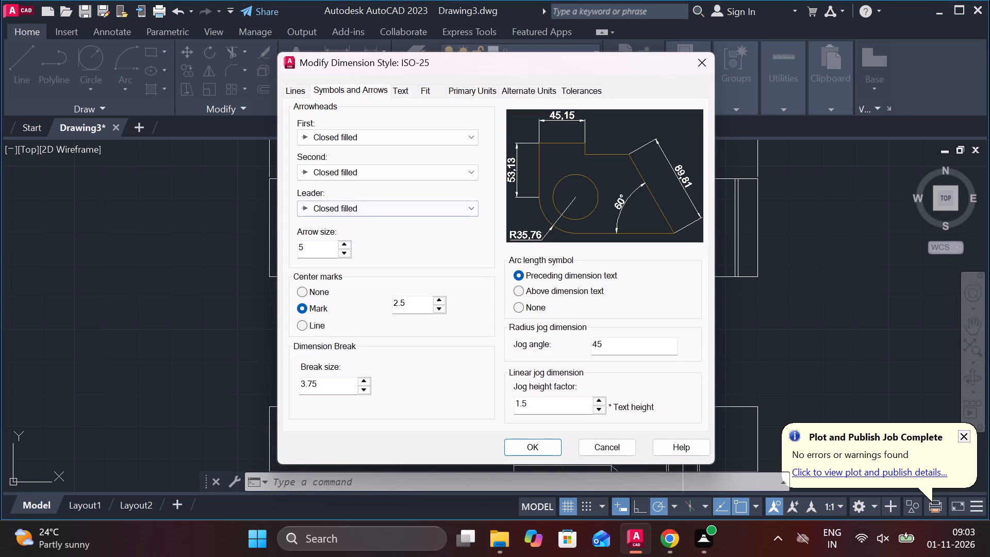
drag(306, 253, 270, 253)
text(3.5)
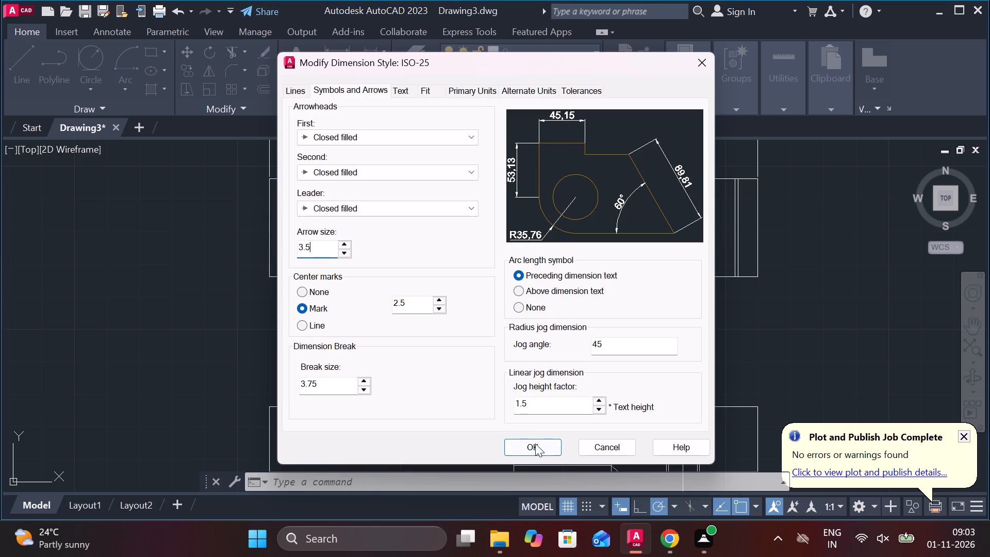
click(535, 444)
click(669, 189)
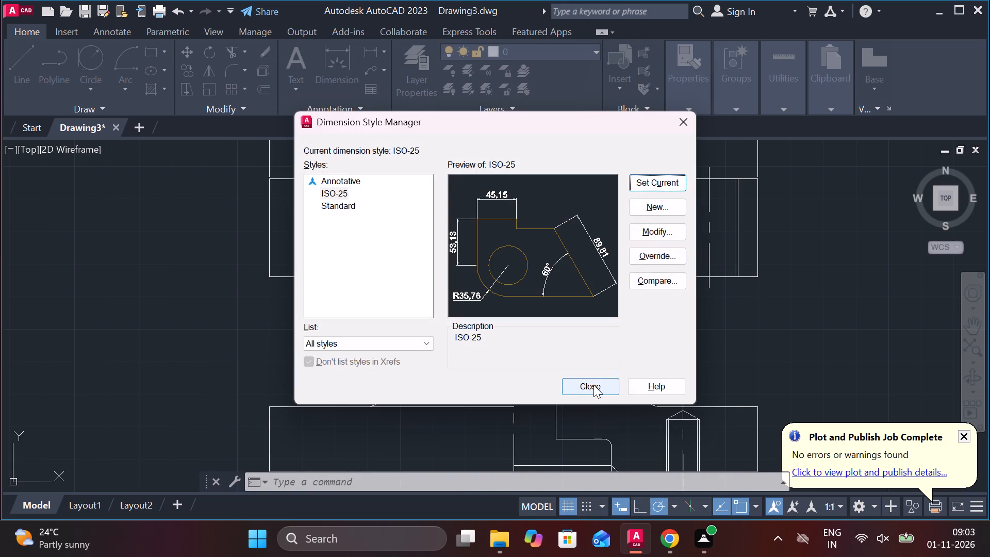
click(593, 385)
Add a vertical linear dimension for the part's overall height, from top to bottom corner, well outside its right edge.
scroll(578, 383, down, 1)
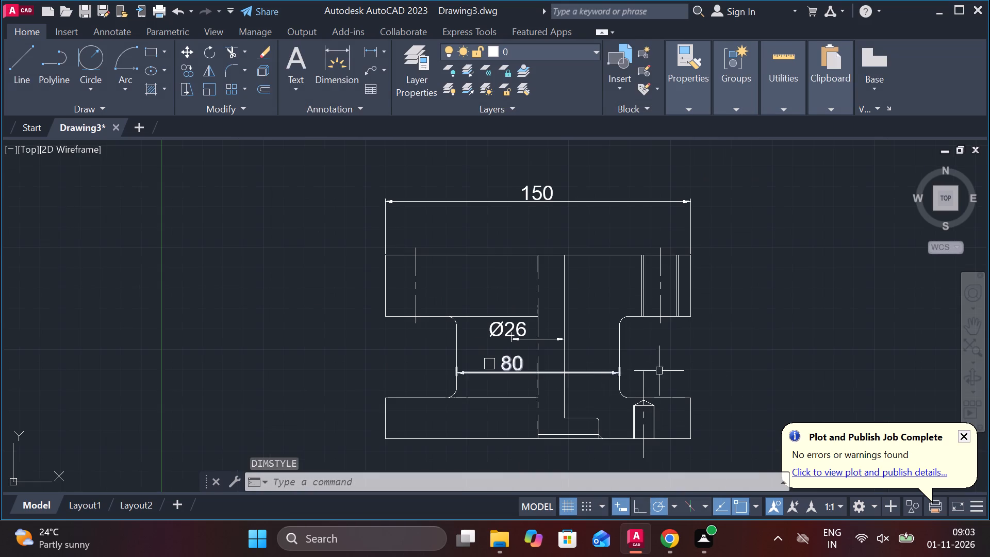
middle_drag(689, 361, 649, 338)
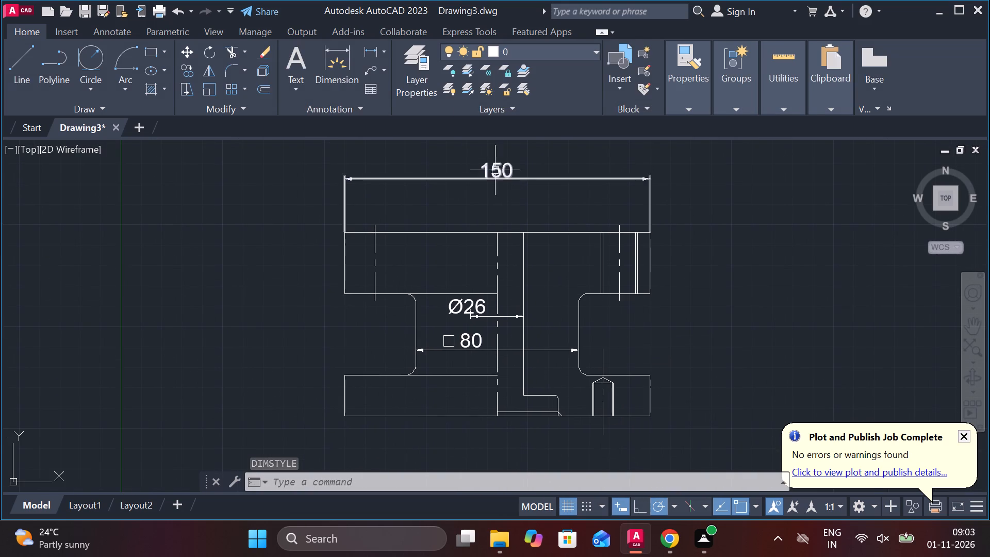
click(373, 53)
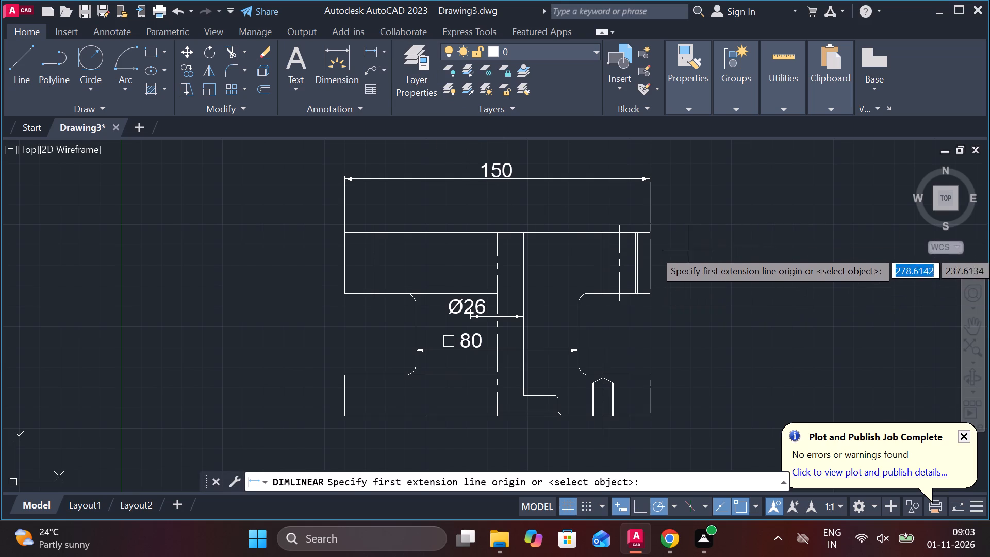
click(645, 235)
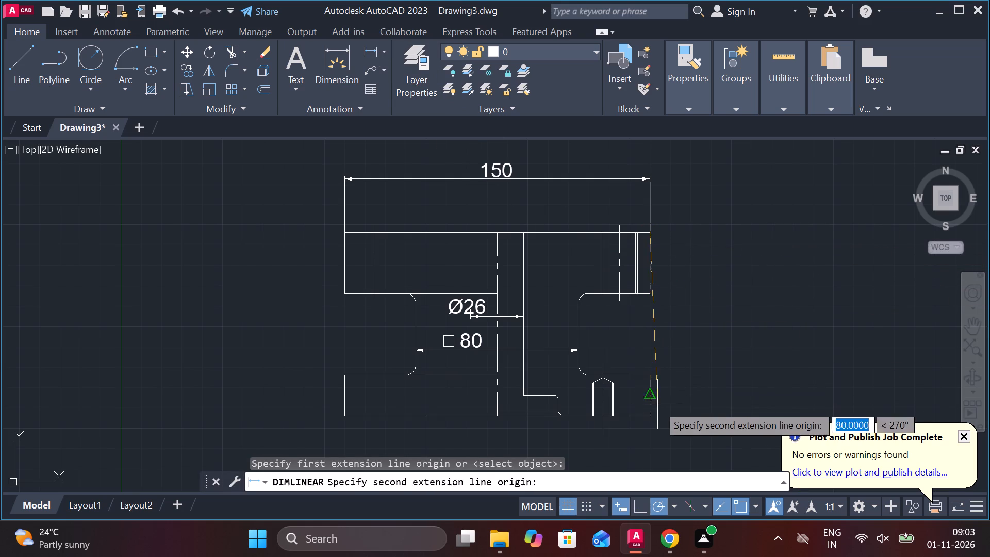
click(655, 415)
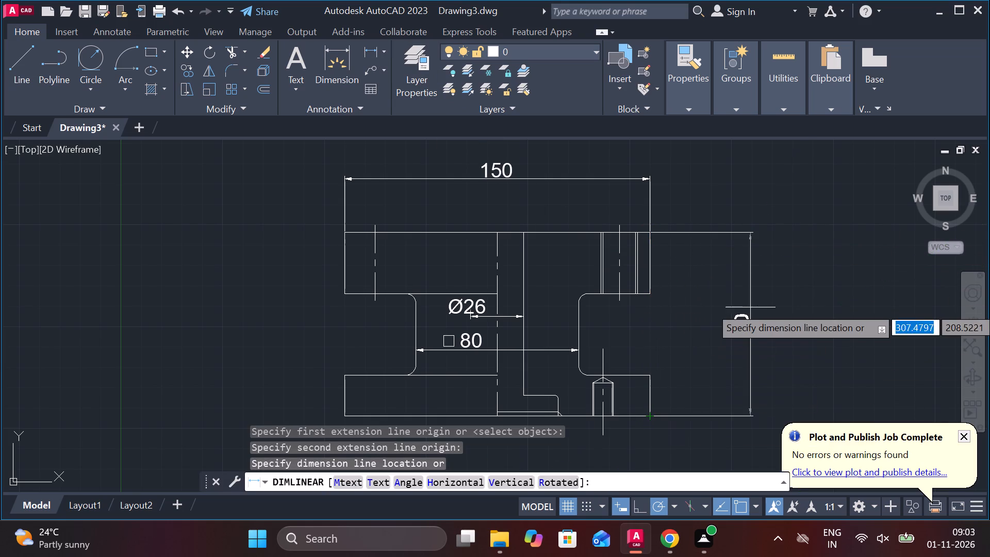
click(748, 304)
Add a vertical linear dimension for the lower flange's thickness, between the part's right edge and the 90 dimension.
middle_drag(716, 358, 665, 352)
key(space)
scroll(619, 291, up, 2)
scroll(597, 289, down, 2)
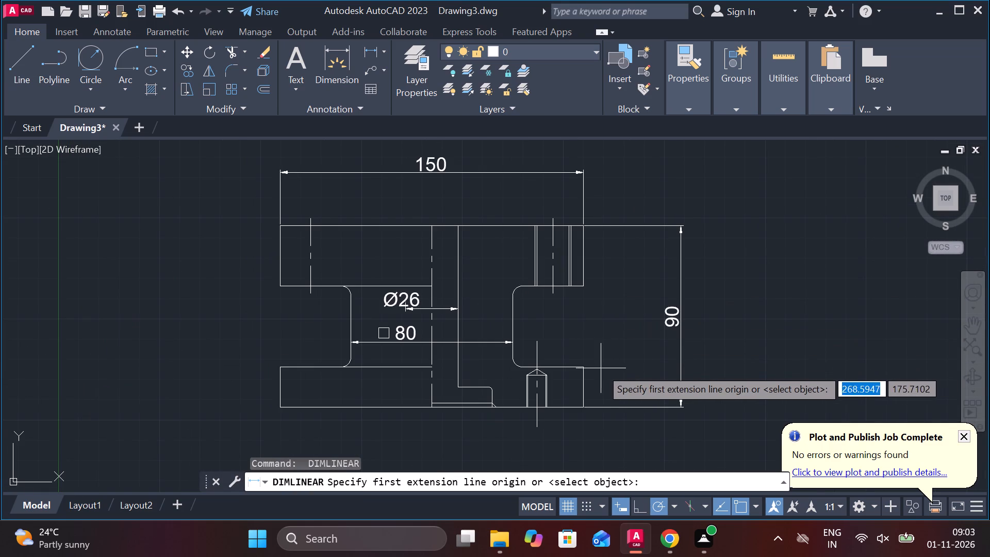
click(586, 367)
click(584, 410)
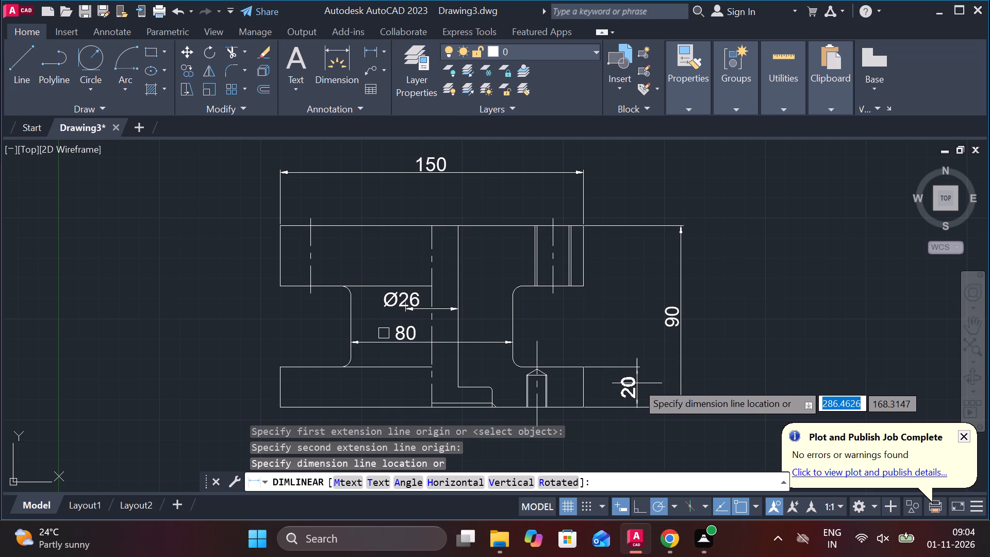
click(637, 382)
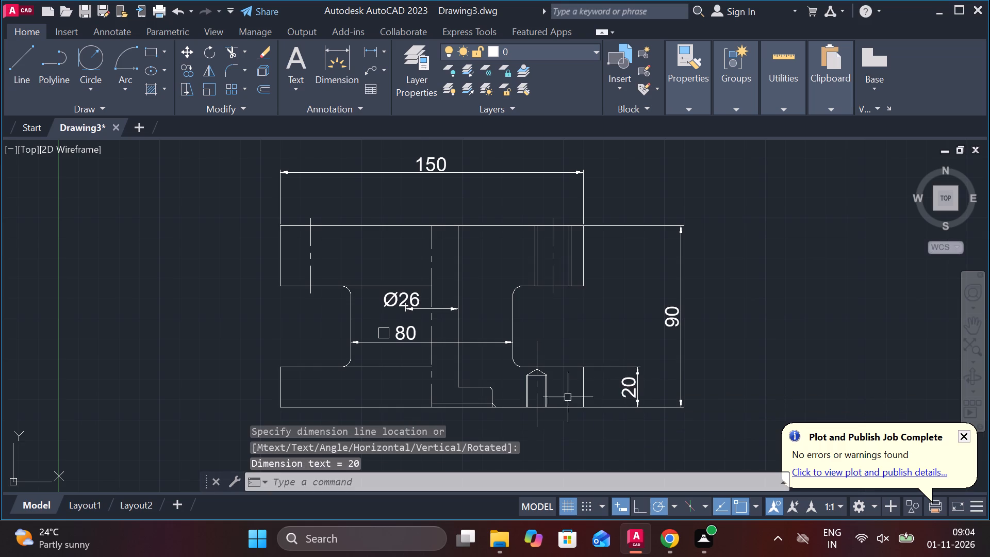
Dimension the bottom hole's straight depth vertically, from its shoulder to the base line, outside the flange's right edge.
scroll(567, 395, up, 1)
key(space)
click(531, 366)
click(531, 412)
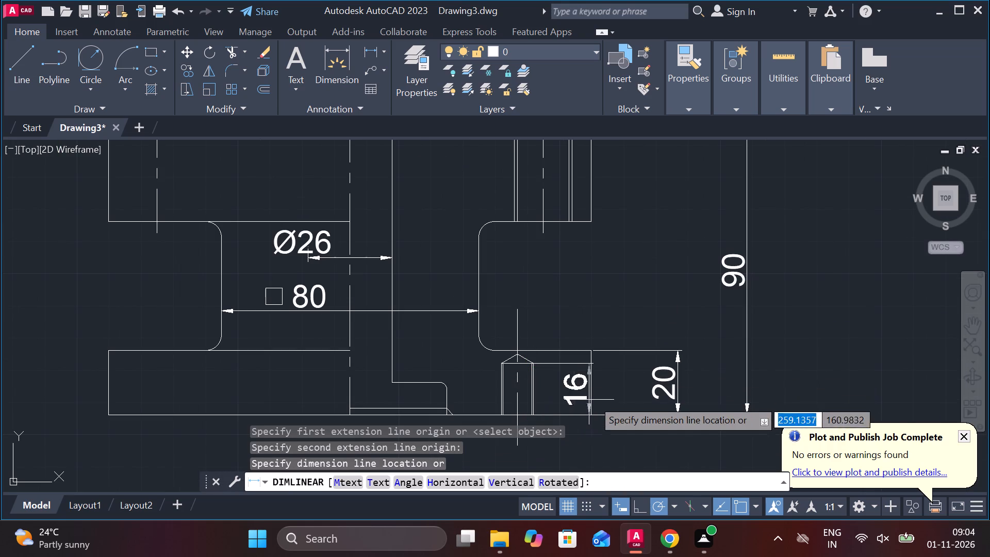
click(637, 394)
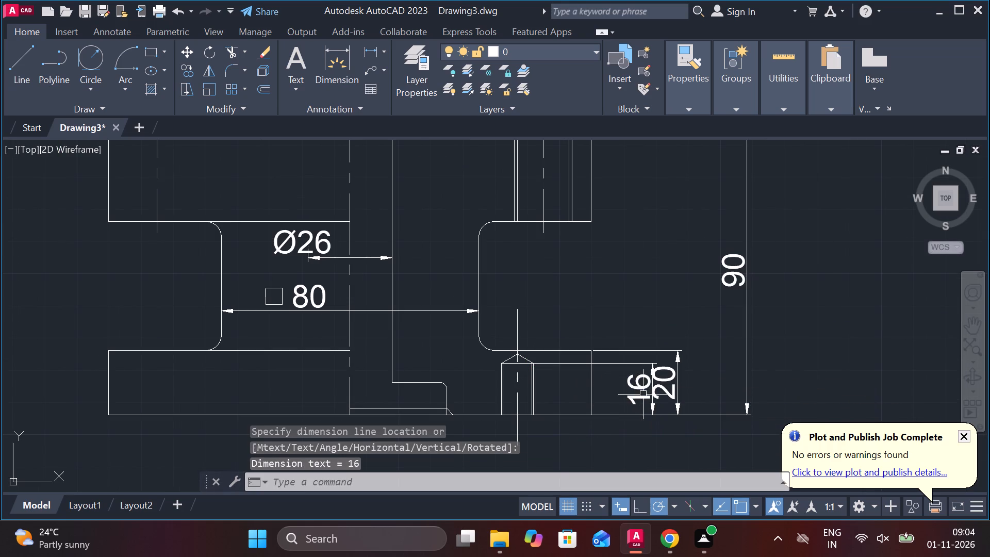
Move the 16 dimension left toward the flange edge, clear of the 20 dimension.
click(644, 395)
key(Escape)
click(645, 388)
click(642, 387)
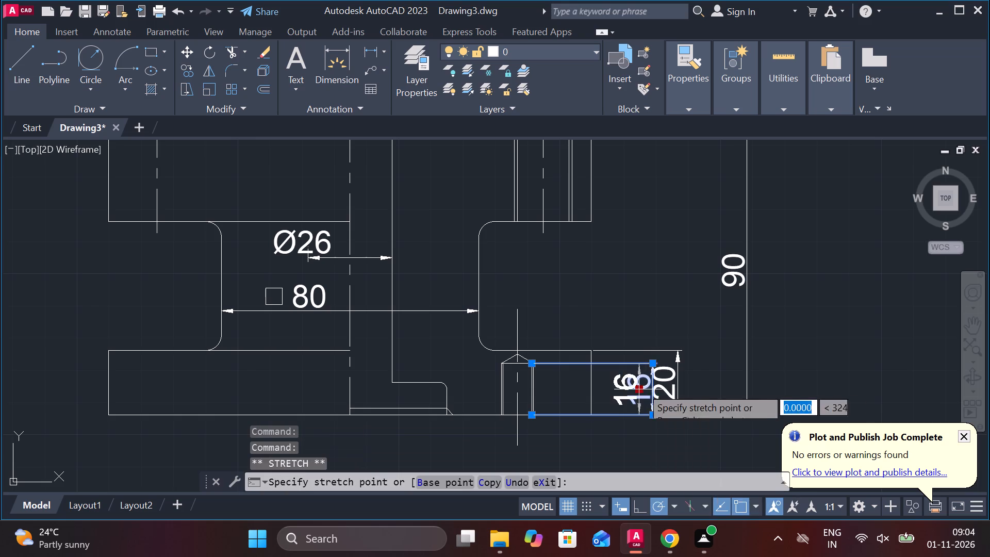
click(624, 387)
key(Escape)
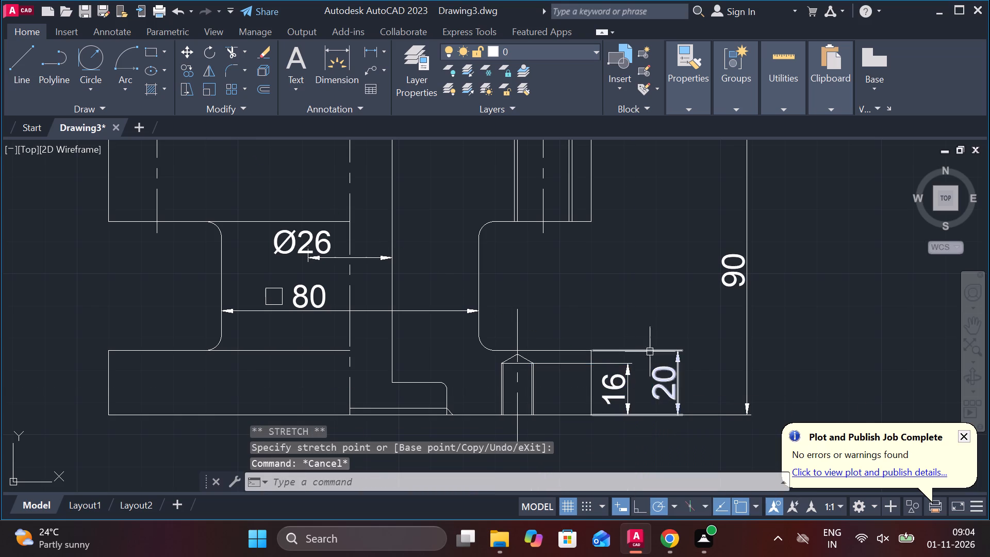
Add a vertical dimension for the gap between the upper and lower flanges, in line with the 20 dimension.
click(366, 51)
click(598, 217)
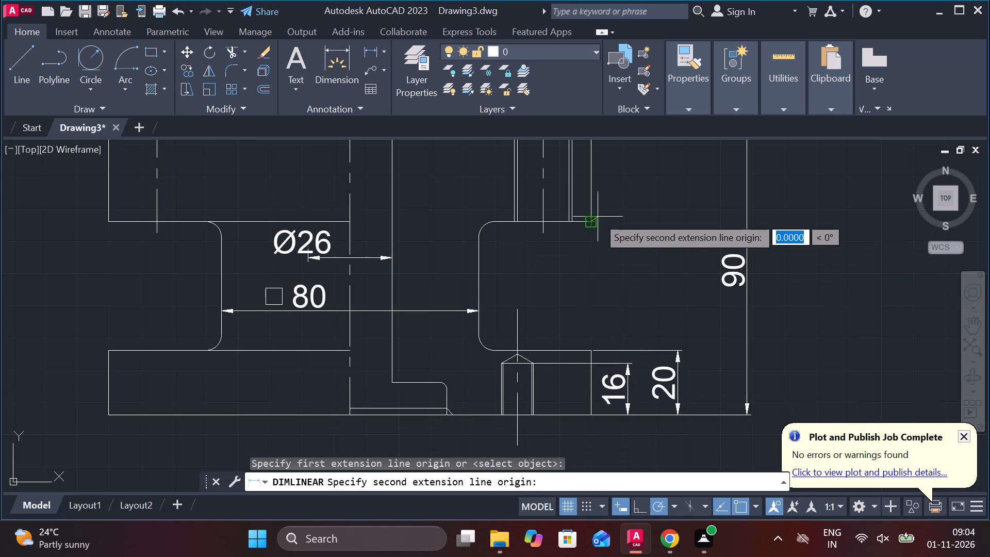
click(642, 347)
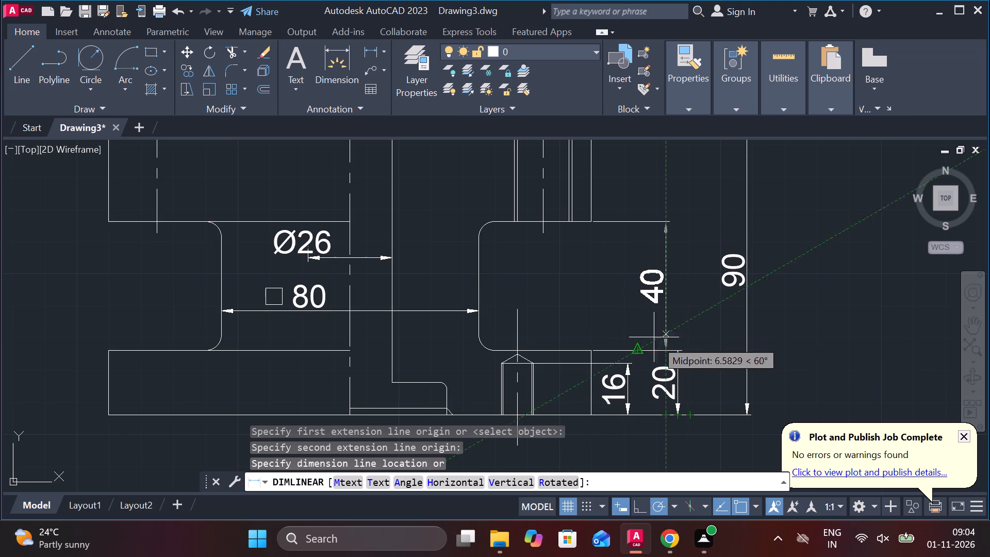
click(674, 354)
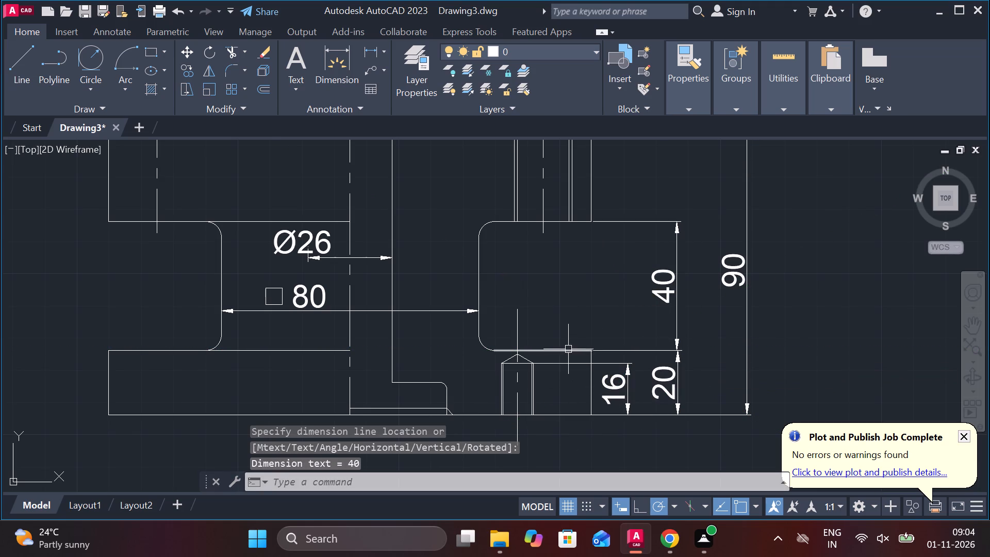
Add a horizontal dimension across the outer lines of the bottom hole, placed below the base line.
middle_drag(546, 376, 623, 183)
scroll(569, 208, up, 2)
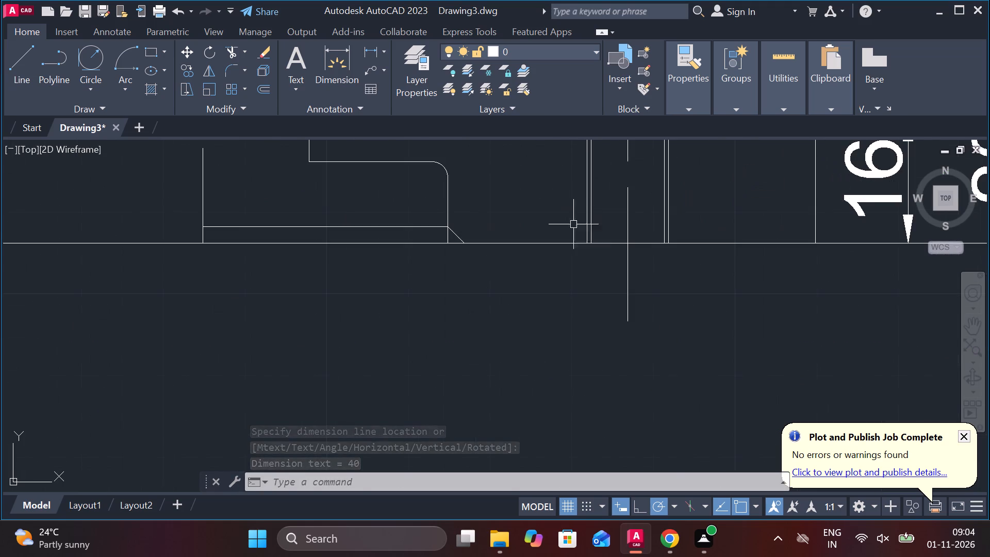
key(space)
scroll(592, 239, up, 2)
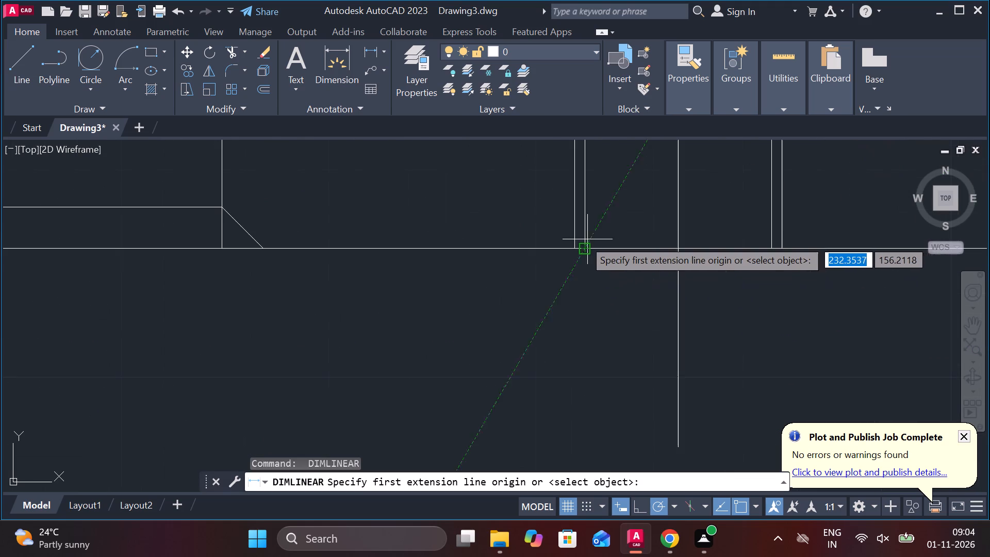
click(572, 247)
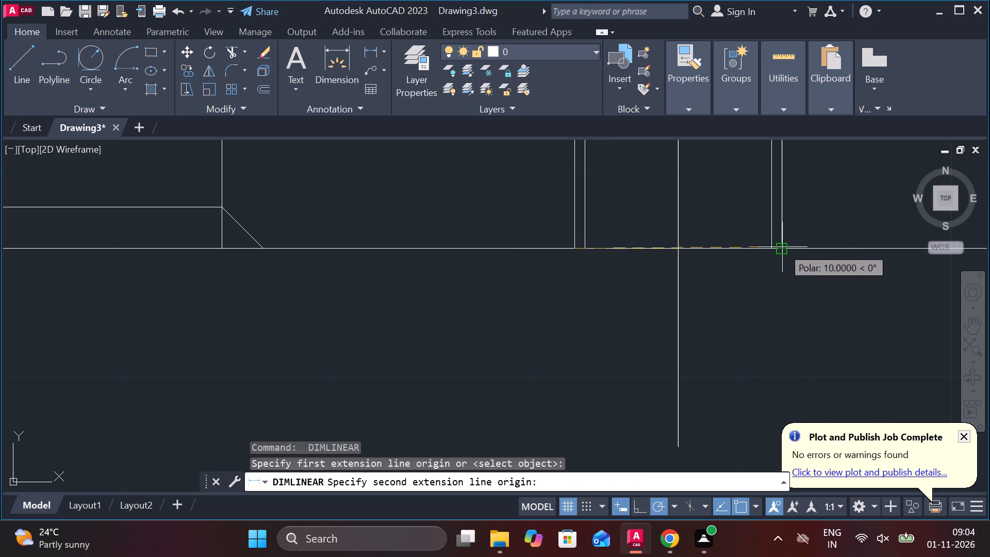
click(782, 247)
scroll(773, 283, down, 2)
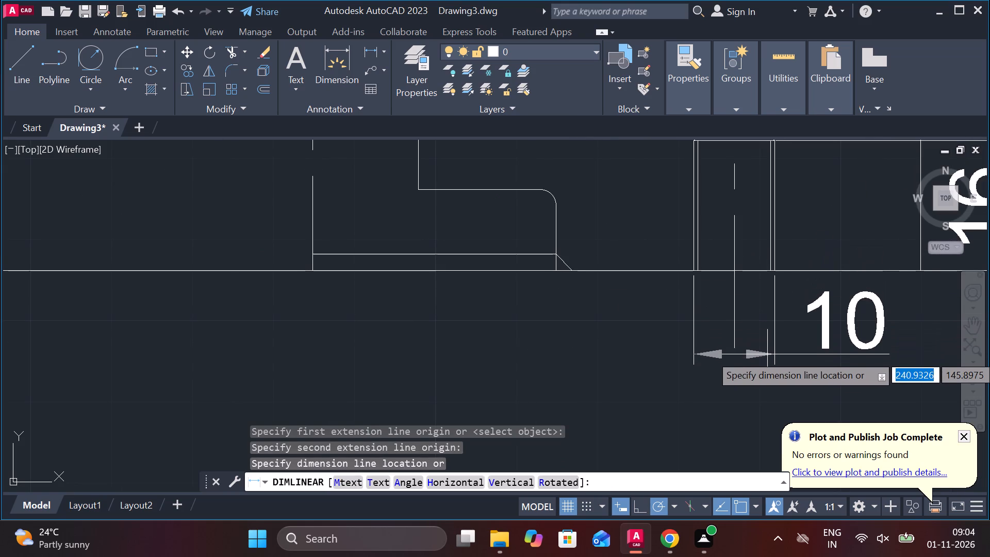
click(767, 354)
Insert a diameter symbol before the bottom hole's 10 dimension text so it reads Ø10.
double_click(846, 326)
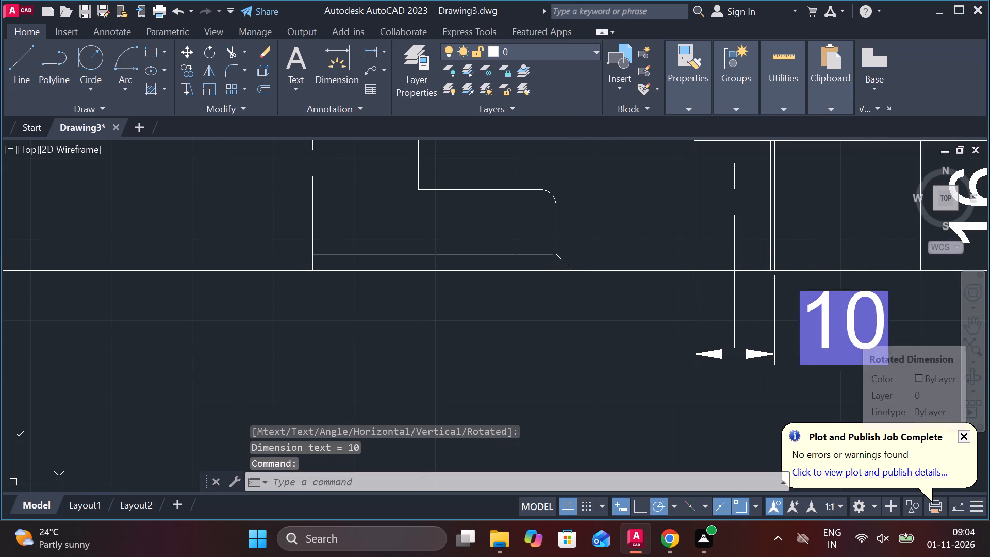
click(665, 90)
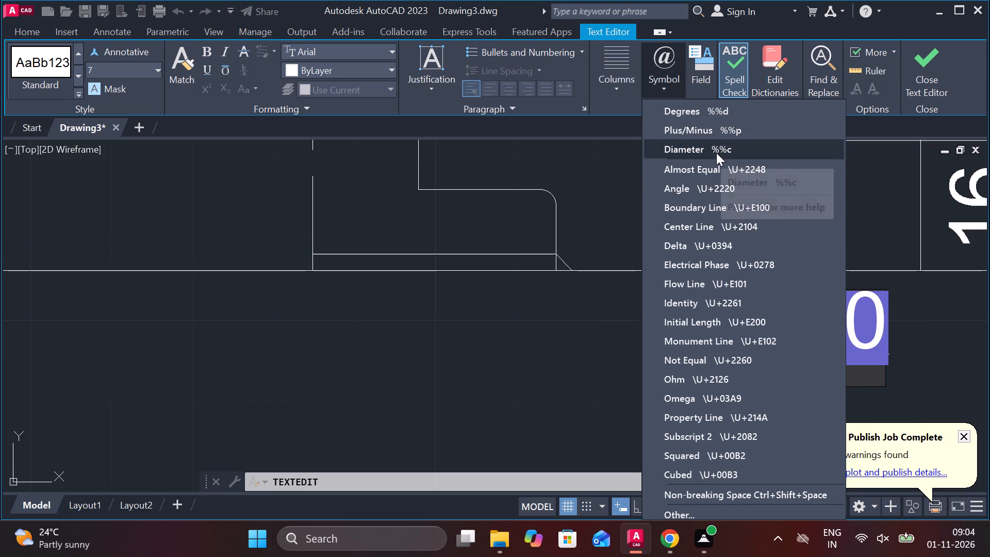
click(716, 153)
click(922, 78)
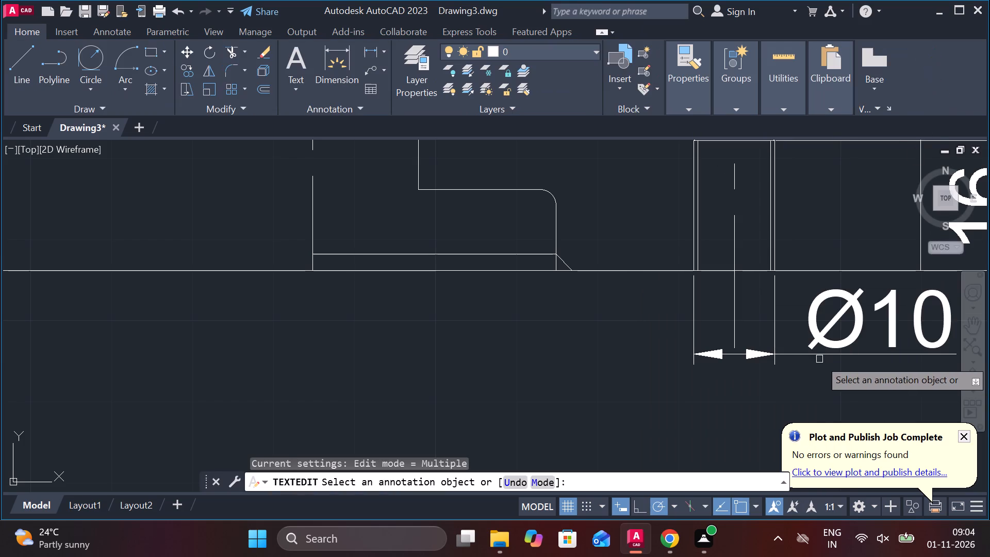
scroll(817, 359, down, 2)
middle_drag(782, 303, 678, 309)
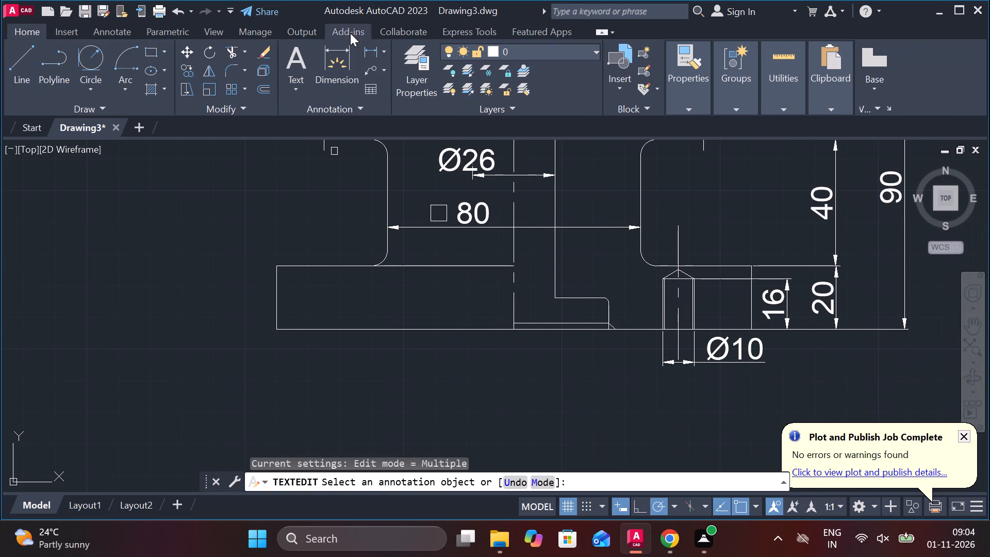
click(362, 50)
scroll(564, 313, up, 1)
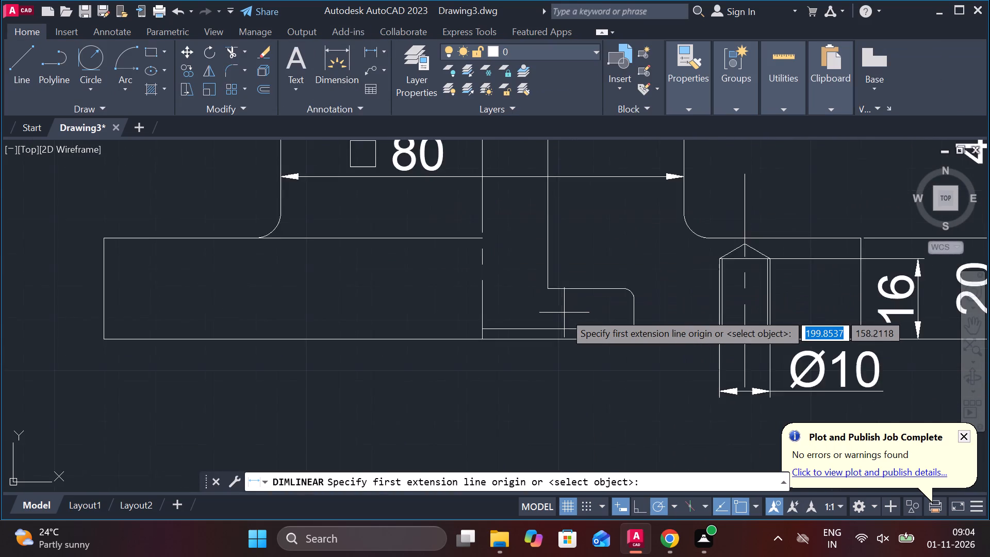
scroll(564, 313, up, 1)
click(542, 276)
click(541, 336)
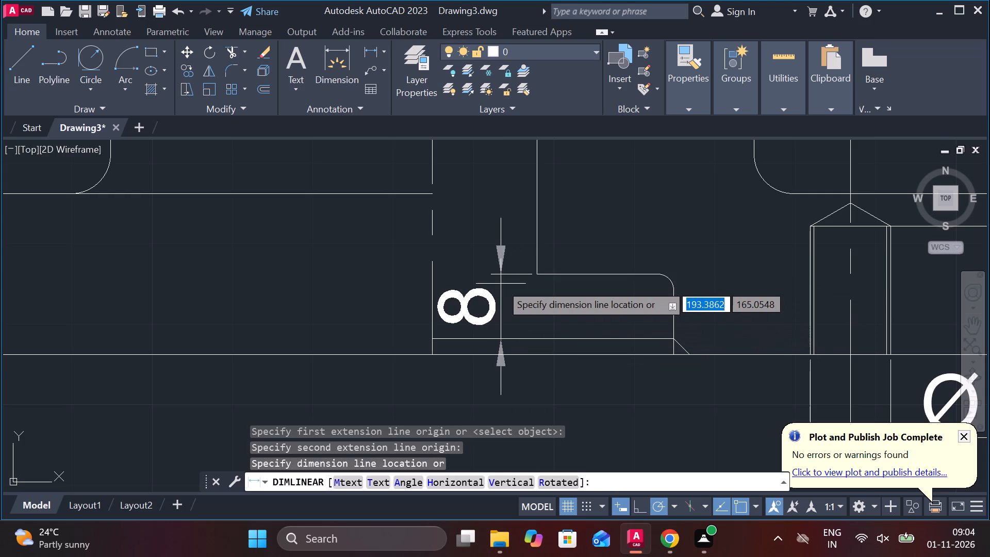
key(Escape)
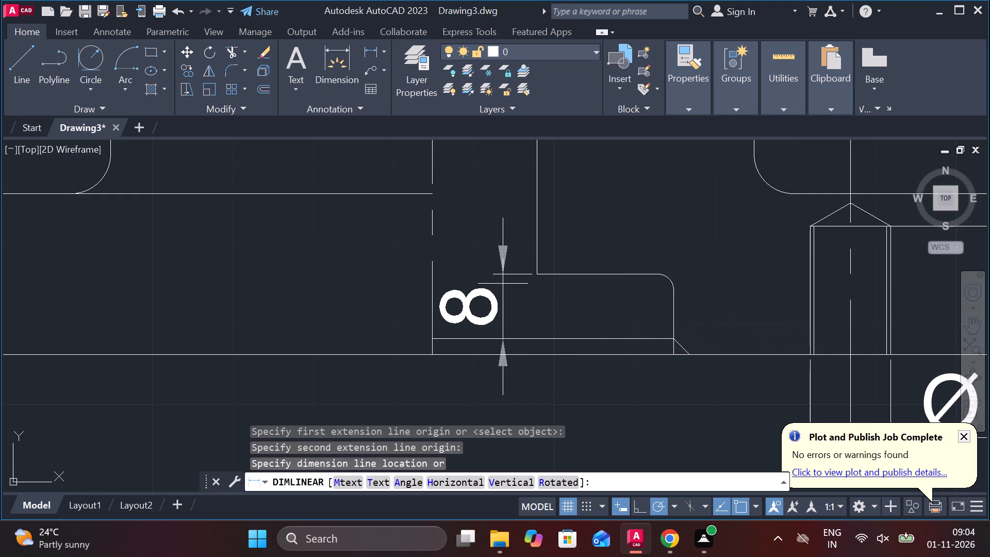
Add a vertical dimension for the bottom recess height, from its top inner corner to the base line, placed left of the centre line.
key(space)
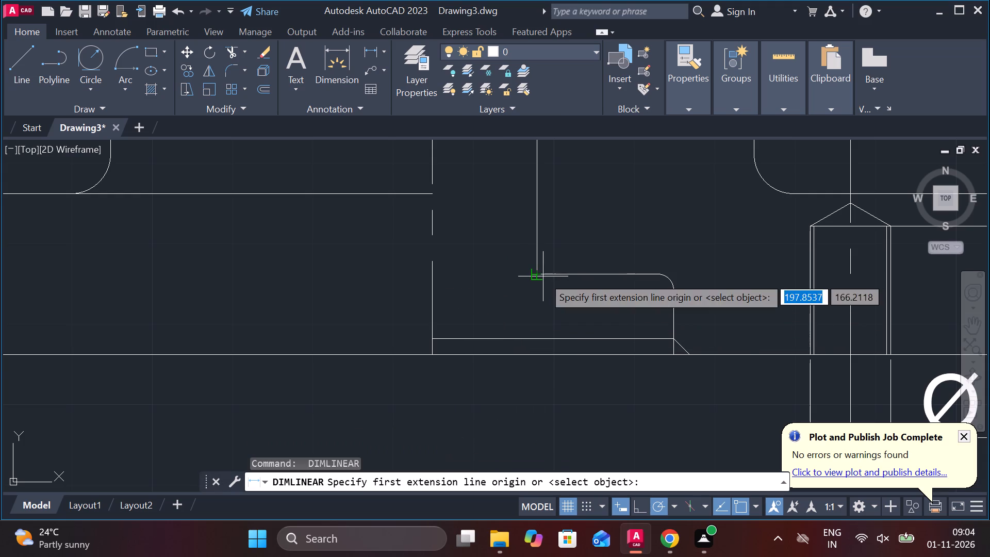
click(533, 276)
click(544, 358)
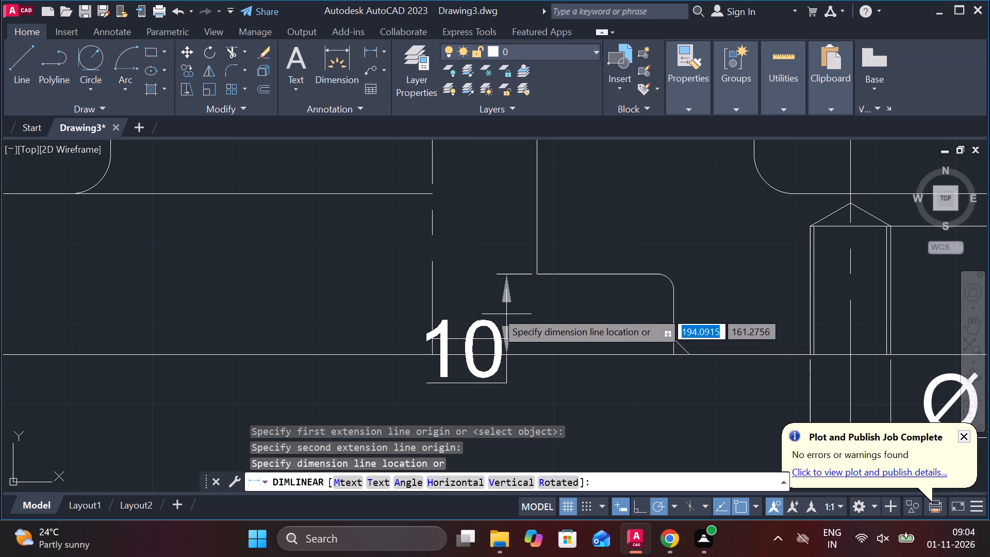
click(371, 303)
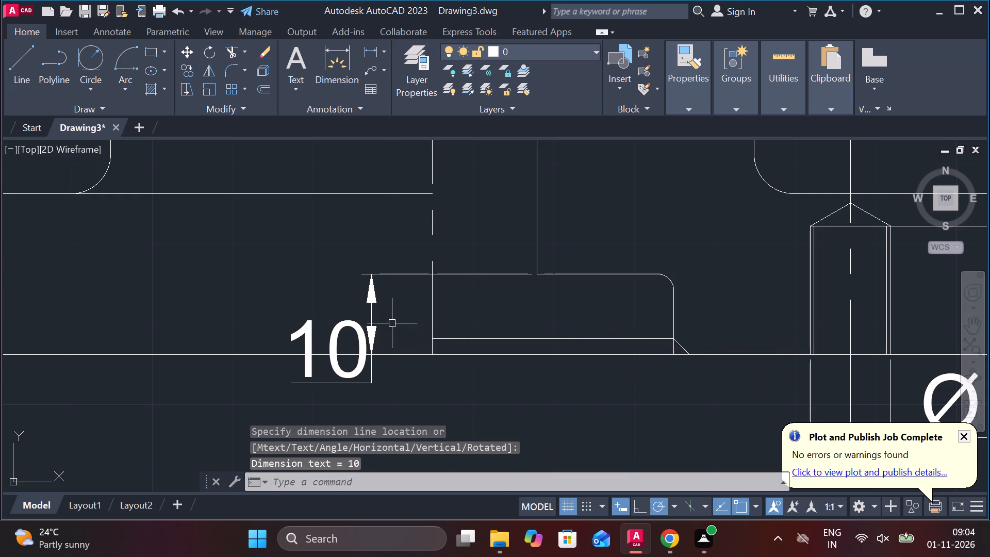
key(grave)
click(353, 342)
key(Escape)
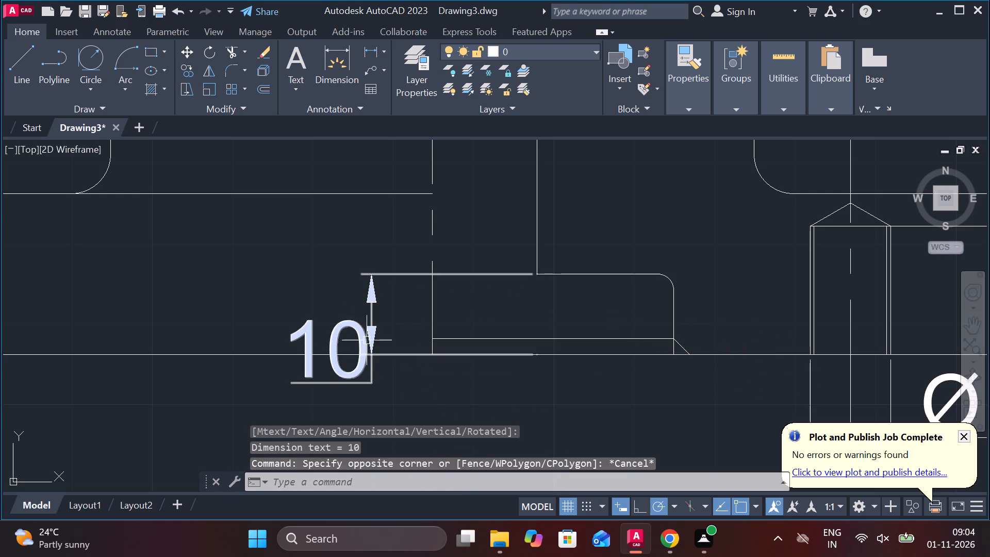
Move the recess height dimension just right of the vertical centre line, with its text above the recess.
click(365, 335)
click(327, 349)
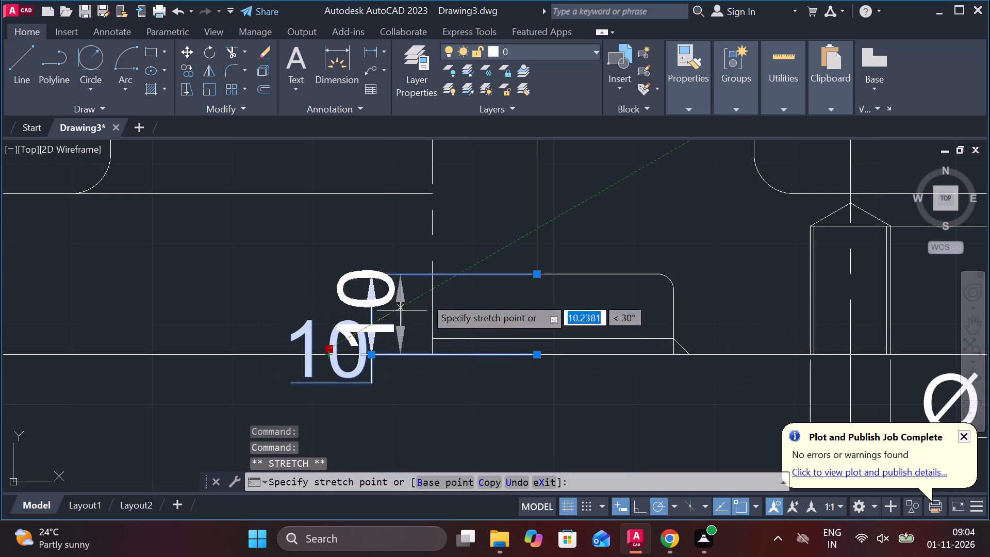
click(492, 200)
key(Escape)
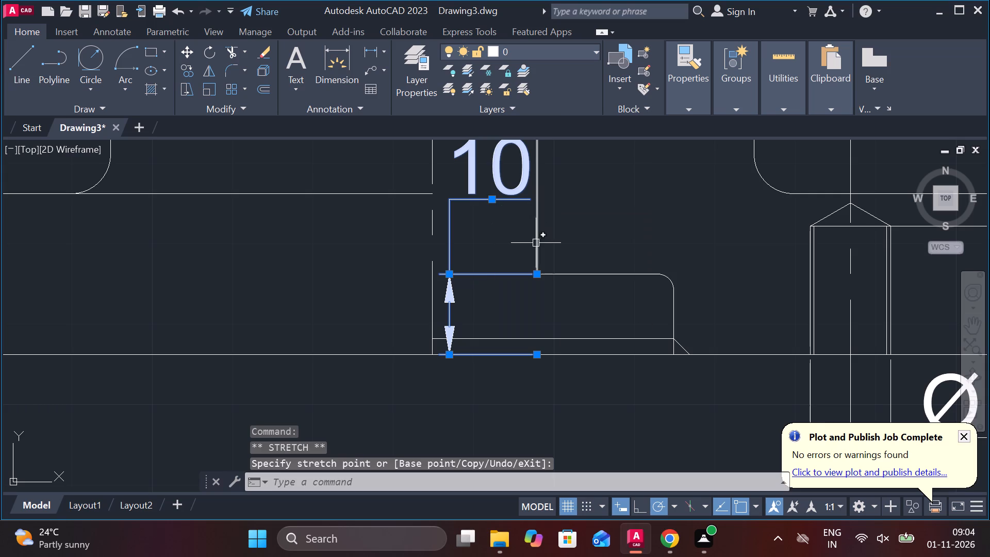
key(Escape)
Add a horizontal dimension from the main vertical centre line to the bottom hole's axis, placed below the Ø10 dimension.
scroll(533, 316, down, 1)
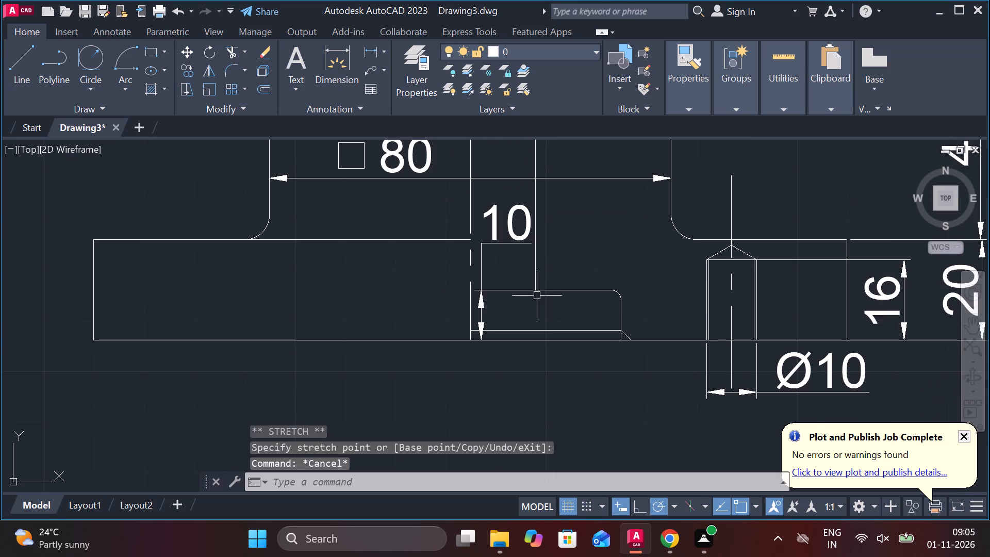
click(374, 54)
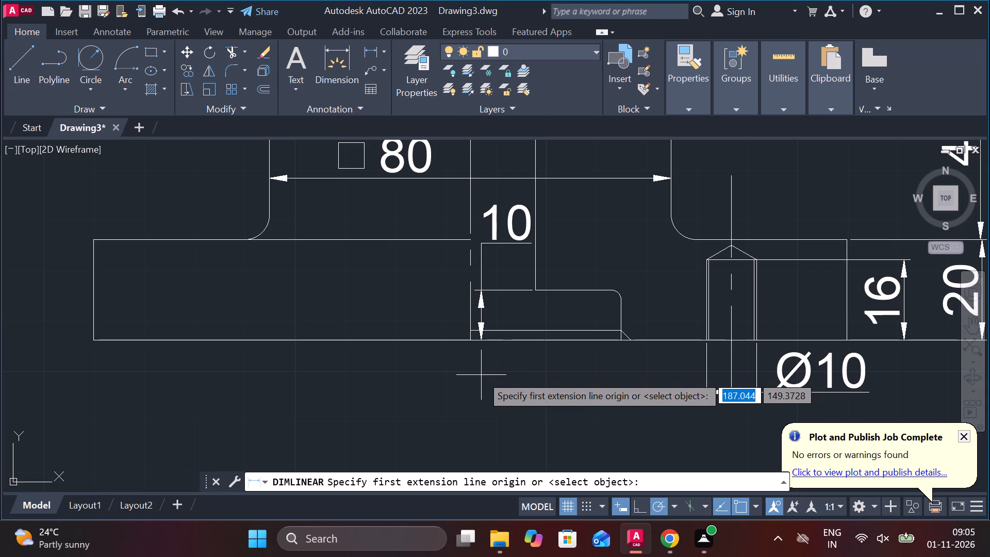
click(471, 345)
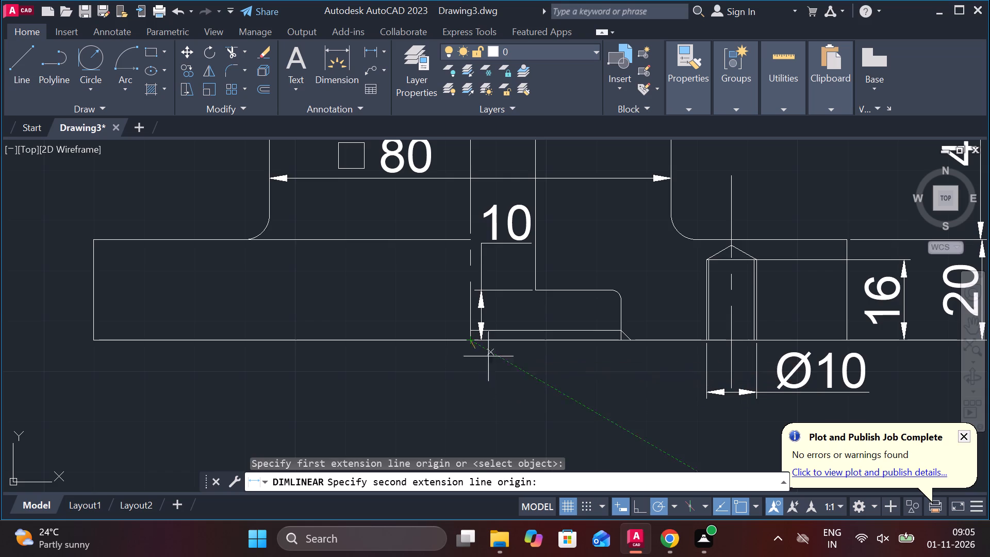
click(733, 376)
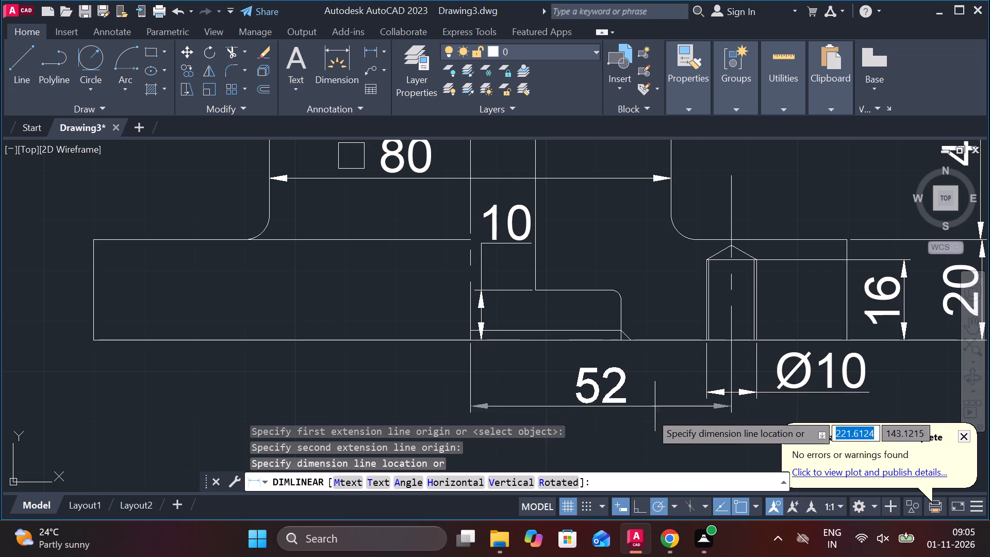
middle_drag(632, 418, 575, 300)
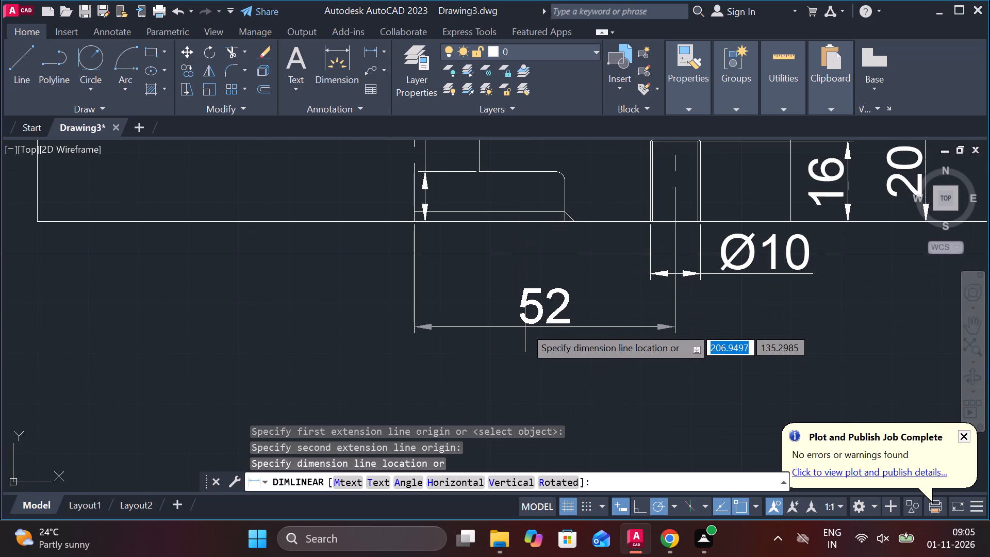
click(525, 337)
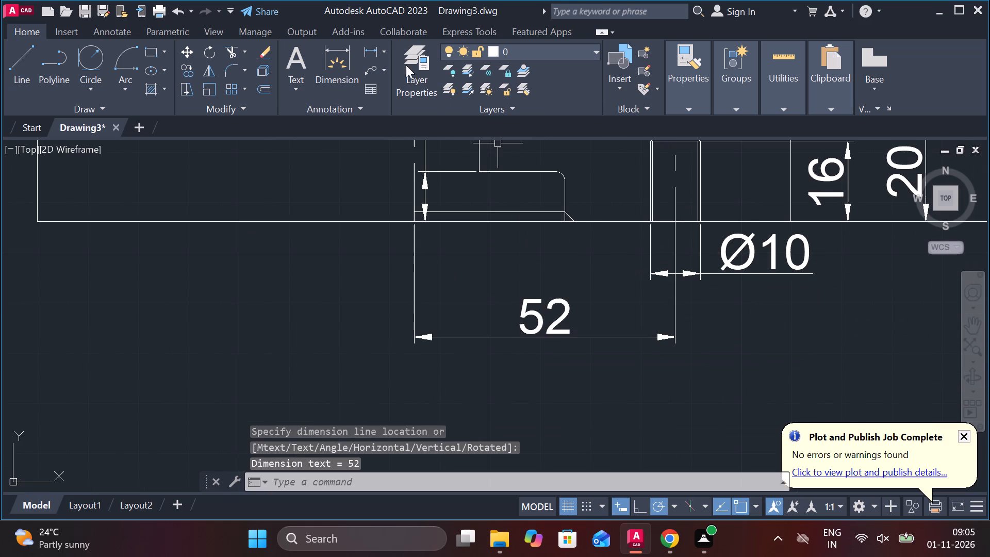
Add a 60-unit horizontal dimension from the recess's lower outer corner leftward across the centre line, placed between the base line and the 52 dimension.
click(346, 53)
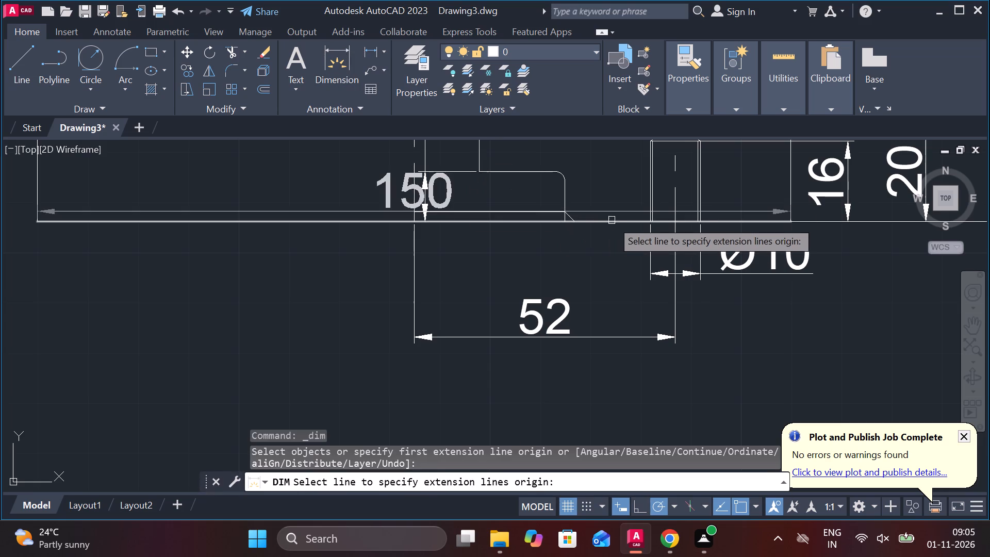
scroll(608, 219, up, 2)
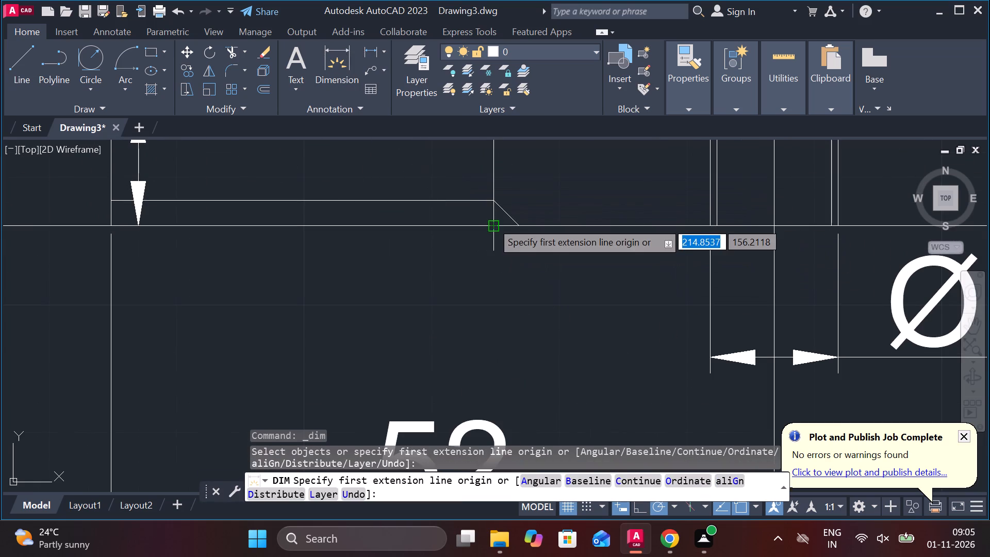
click(491, 221)
scroll(491, 221, down, 3)
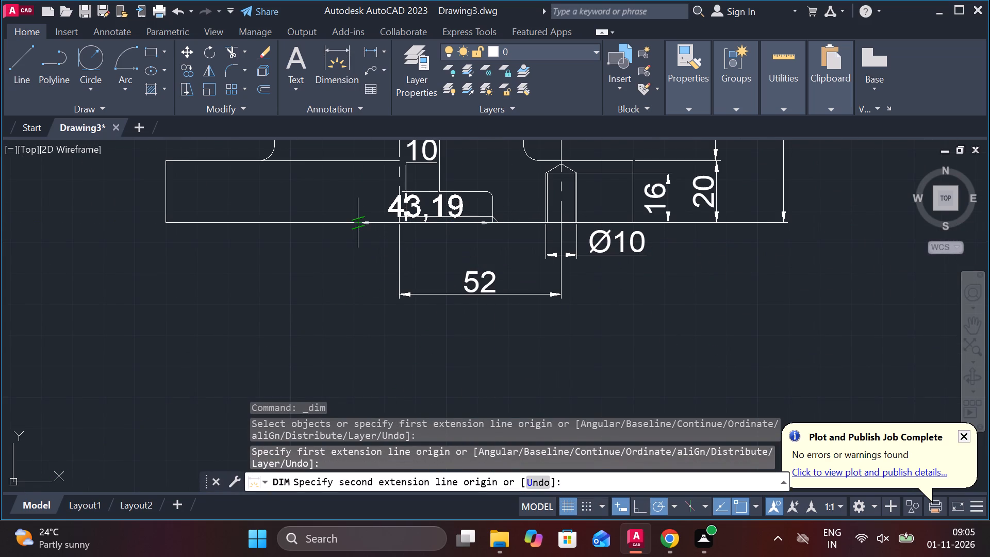
scroll(358, 224, down, 1)
middle_drag(386, 226, 393, 228)
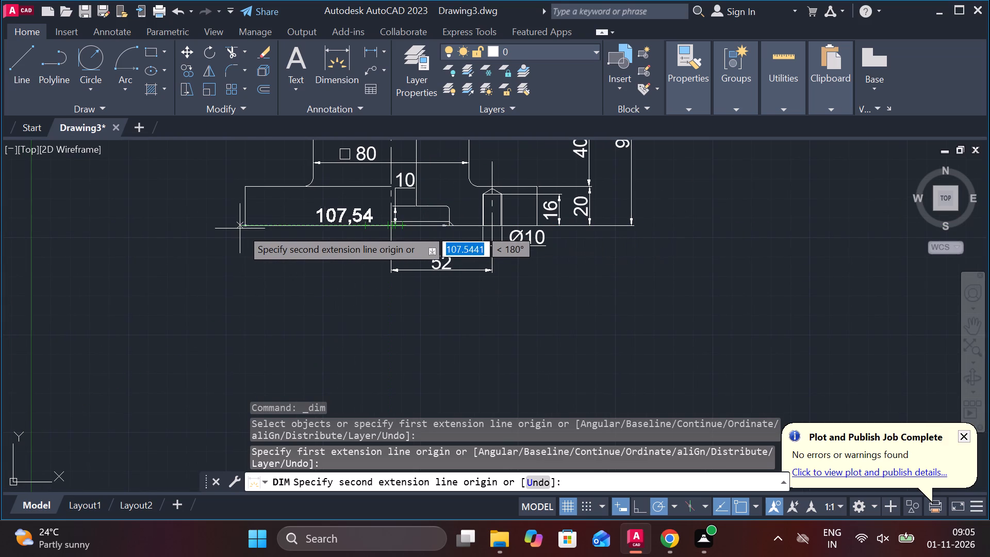
text(60)
key(Return)
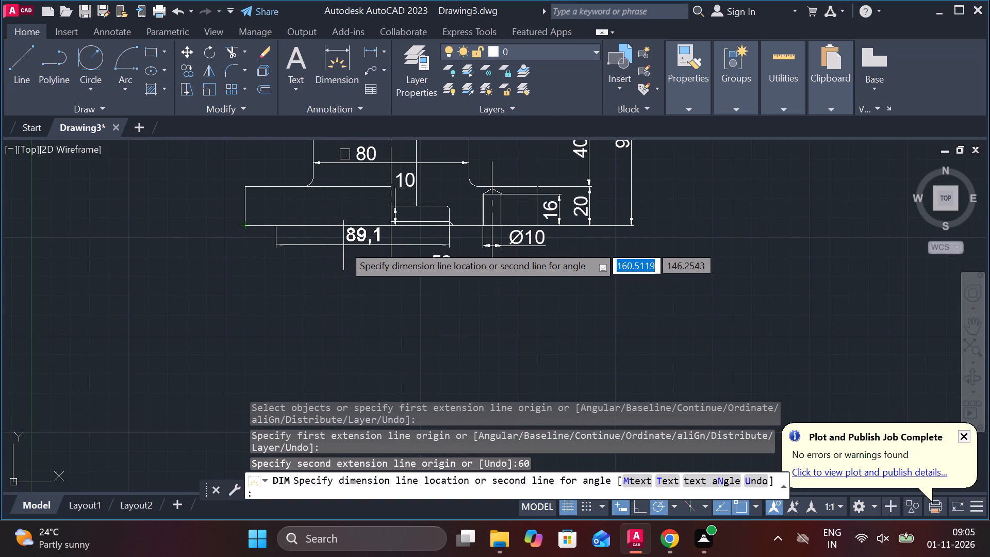
key(ctrl+z)
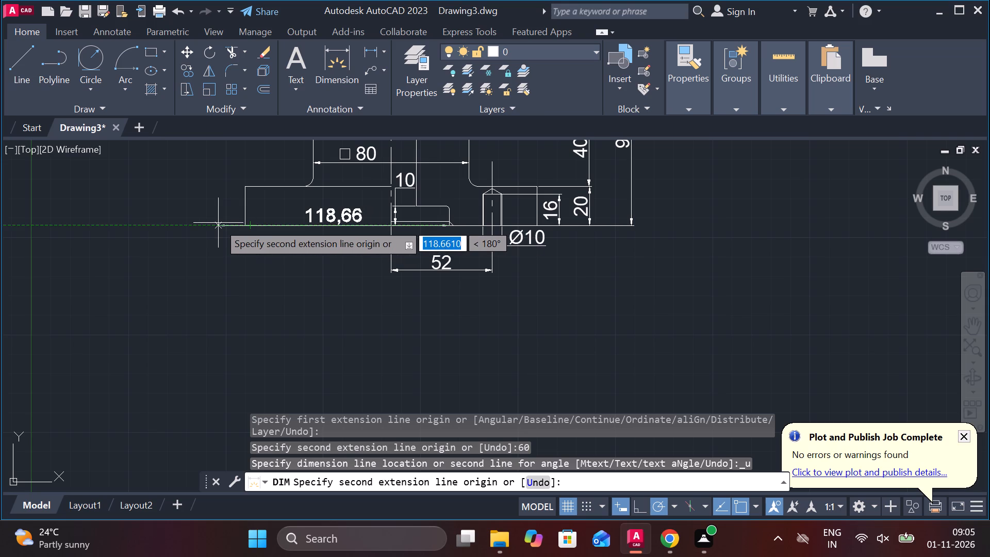
text(60)
key(Return)
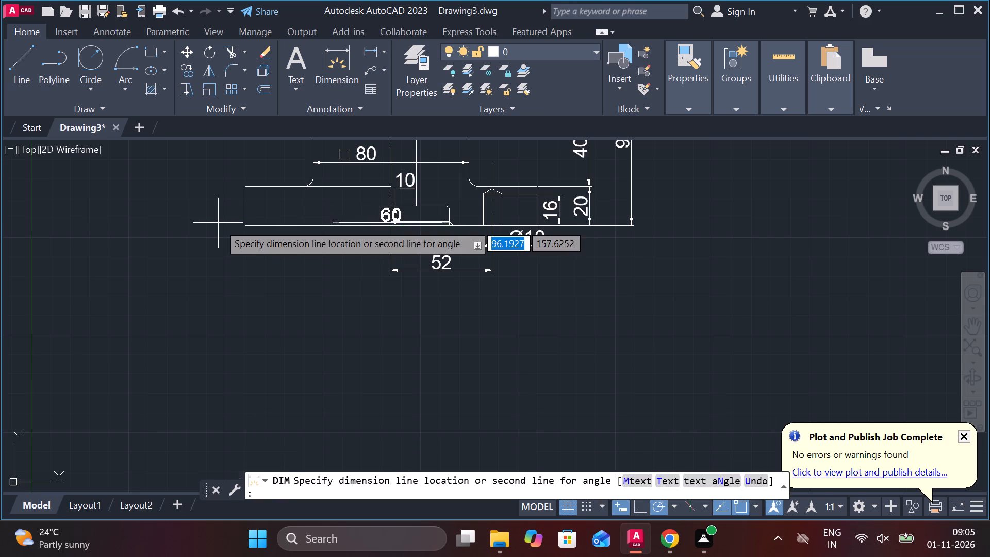
scroll(263, 240, up, 2)
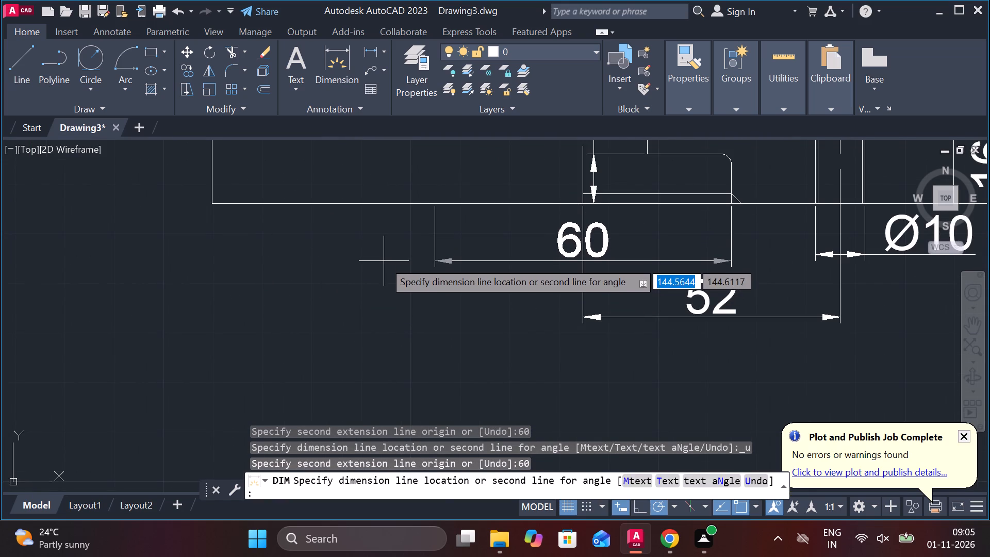
click(384, 261)
key(Escape)
Move only the text of the 60 dimension left, off the vertical centre line.
click(556, 237)
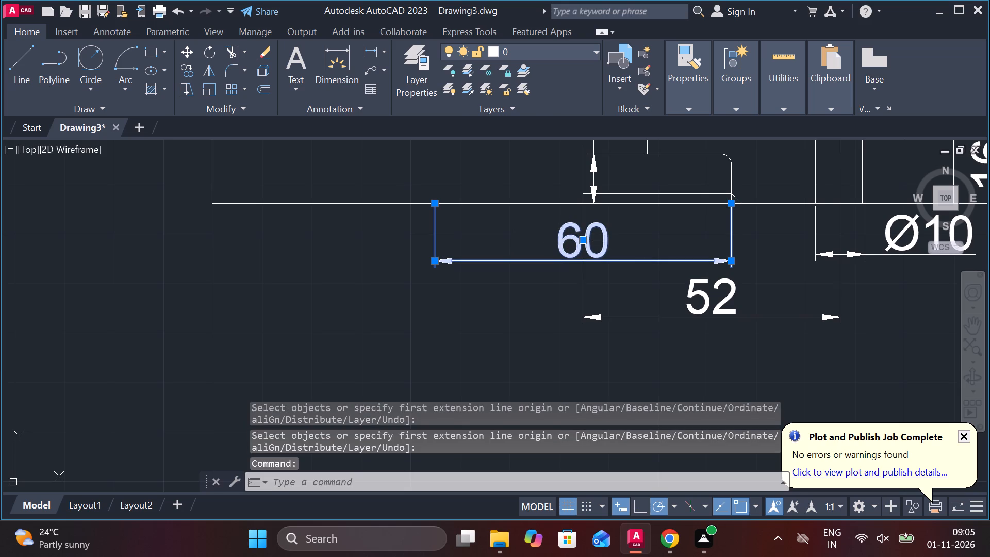
click(631, 298)
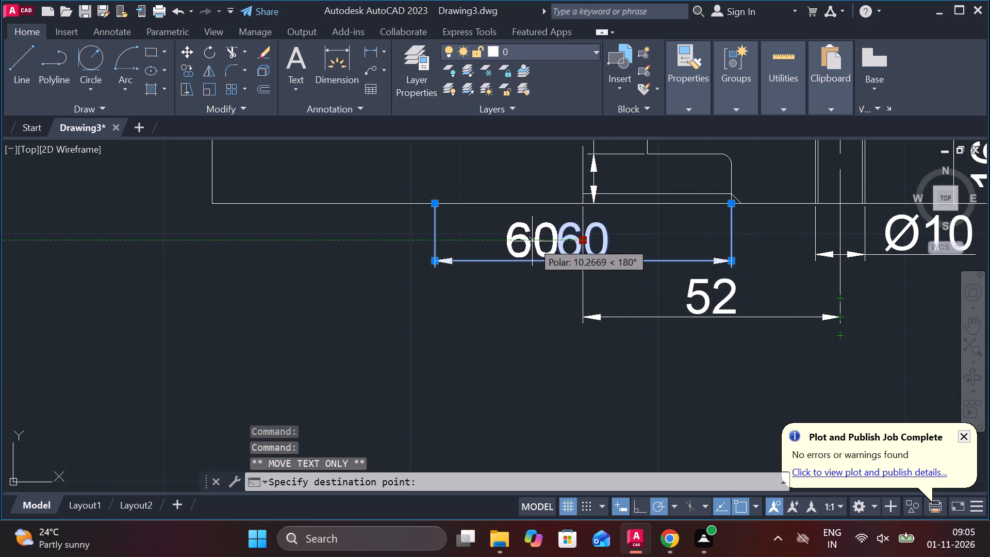
click(532, 241)
key(Escape)
Insert a diameter symbol before the 60 dimension text so it reads Ø60.
double_click(523, 241)
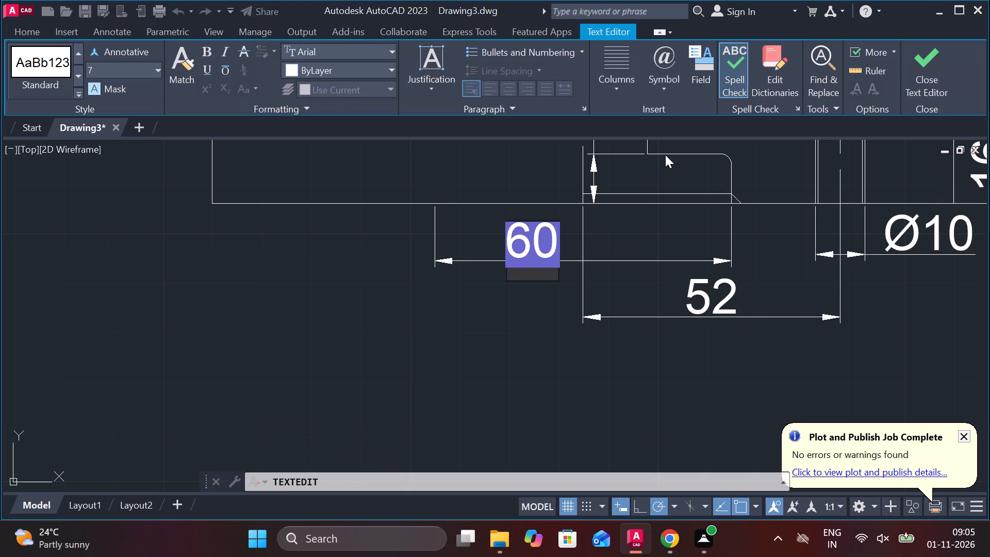
click(672, 88)
click(697, 152)
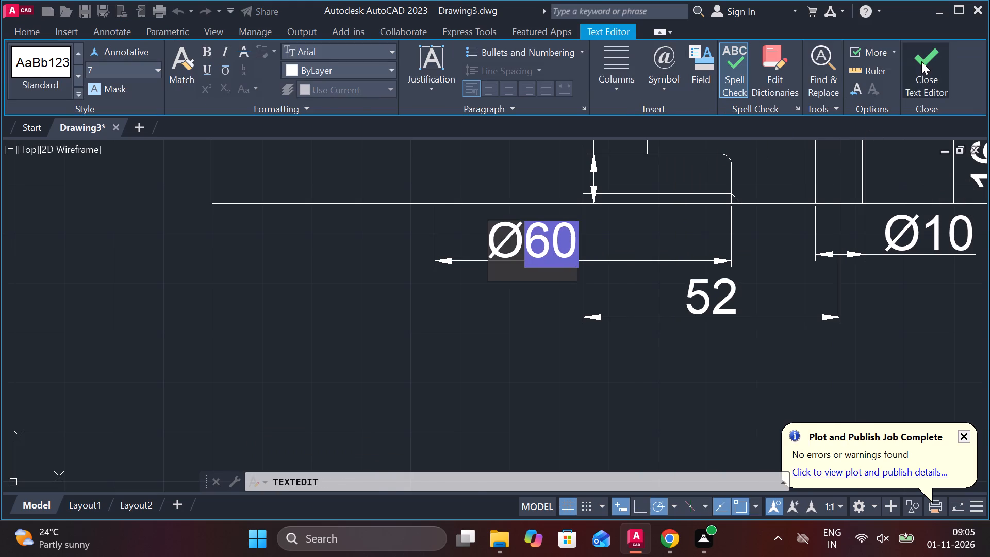
click(921, 61)
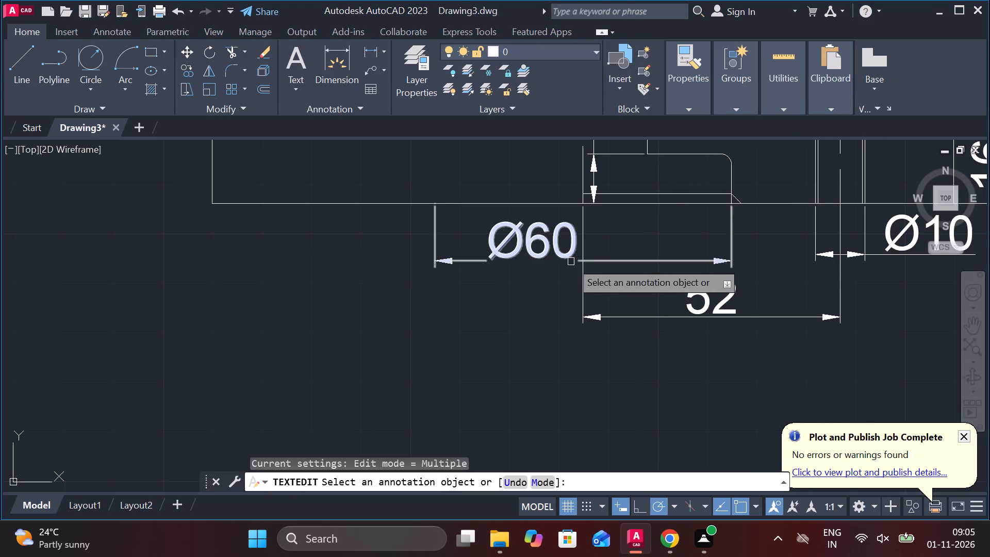
middle_drag(653, 207, 577, 280)
key(Escape)
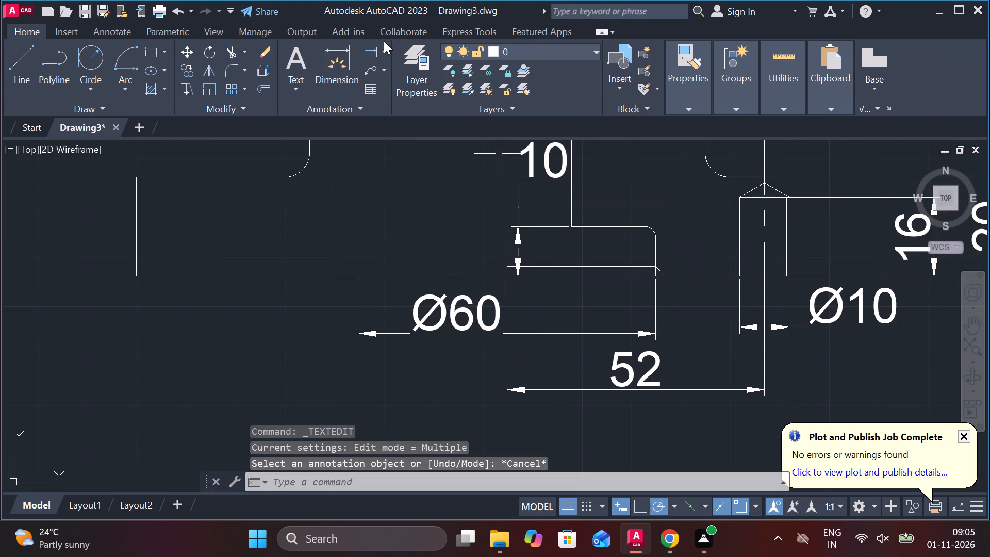
Add a vertical dimension for the chamfer height, between the base line and the line just above it in the recess.
click(378, 48)
scroll(579, 212, up, 2)
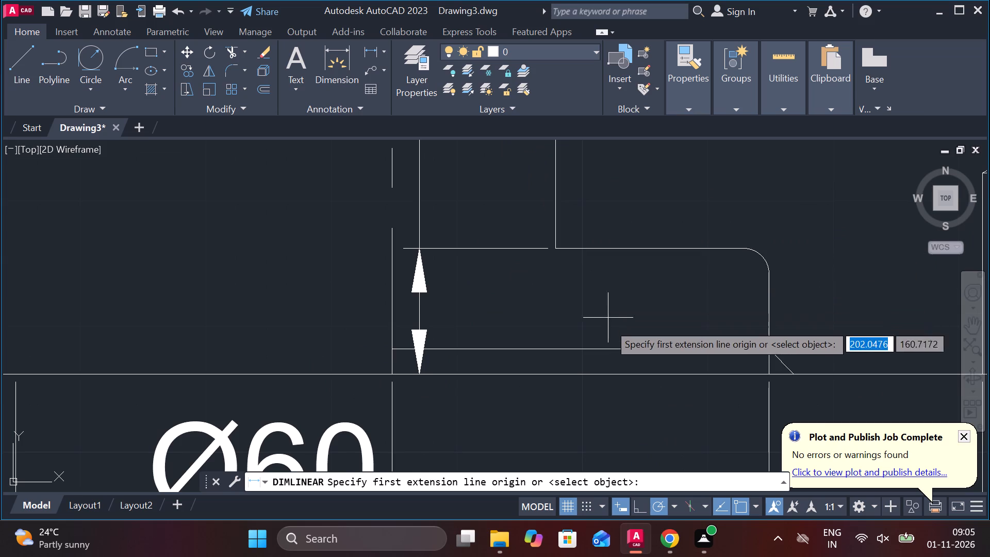
click(610, 372)
click(607, 348)
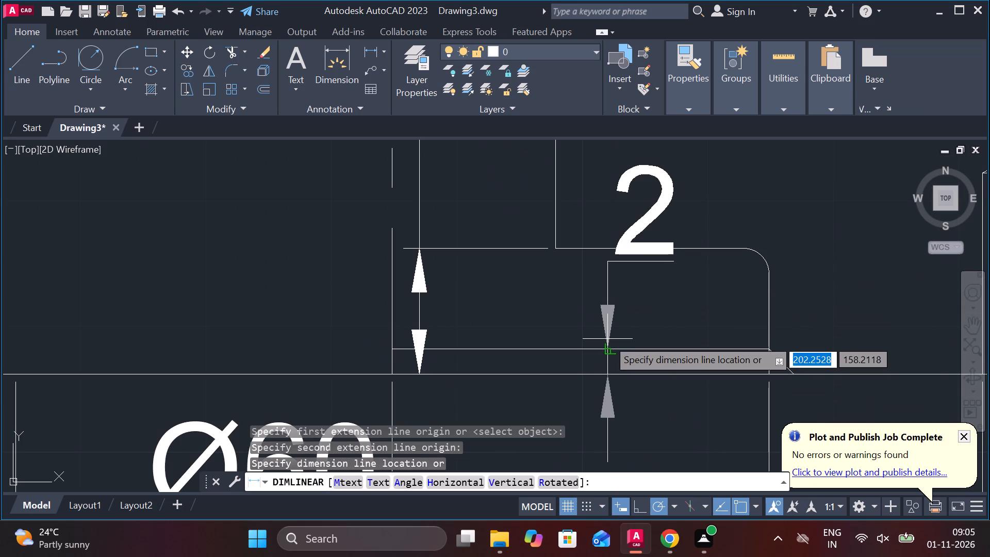
click(603, 333)
Move the chamfer height dimension's text straight up, clear of the recess's top line.
click(634, 232)
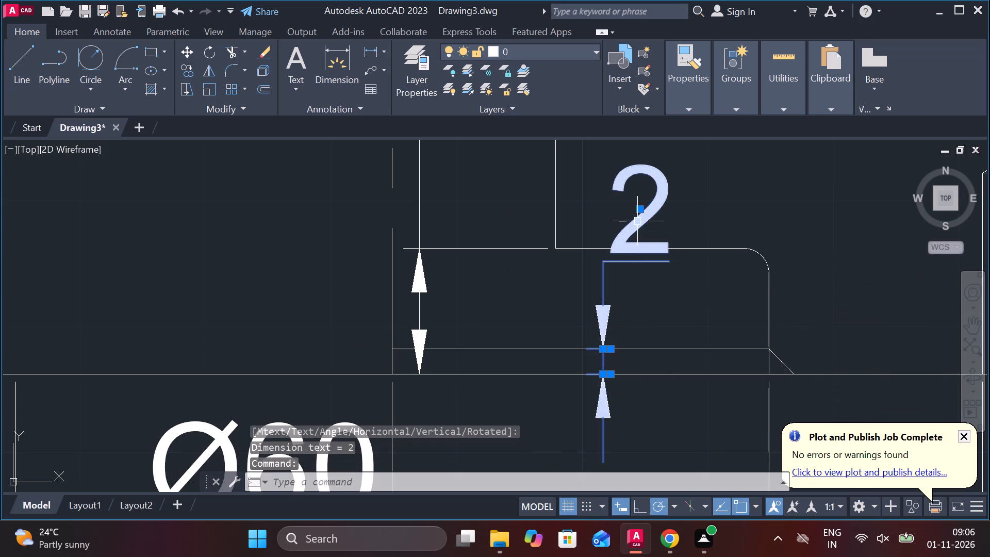
click(641, 208)
click(641, 178)
key(Escape)
Add an angular dimension between the recess's vertical side line and the sloped chamfer line, placing its arc below the 52 dimension.
scroll(685, 266, down, 2)
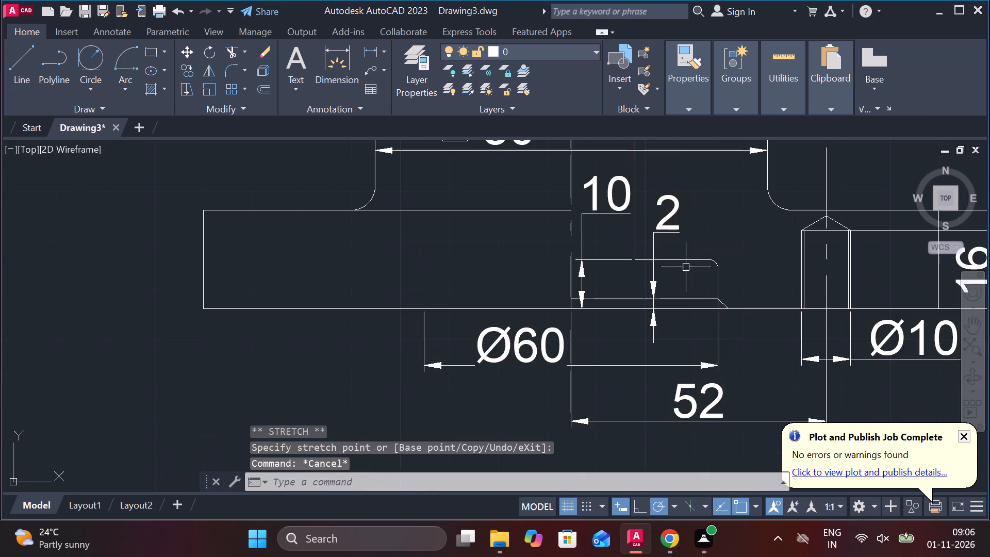
click(386, 46)
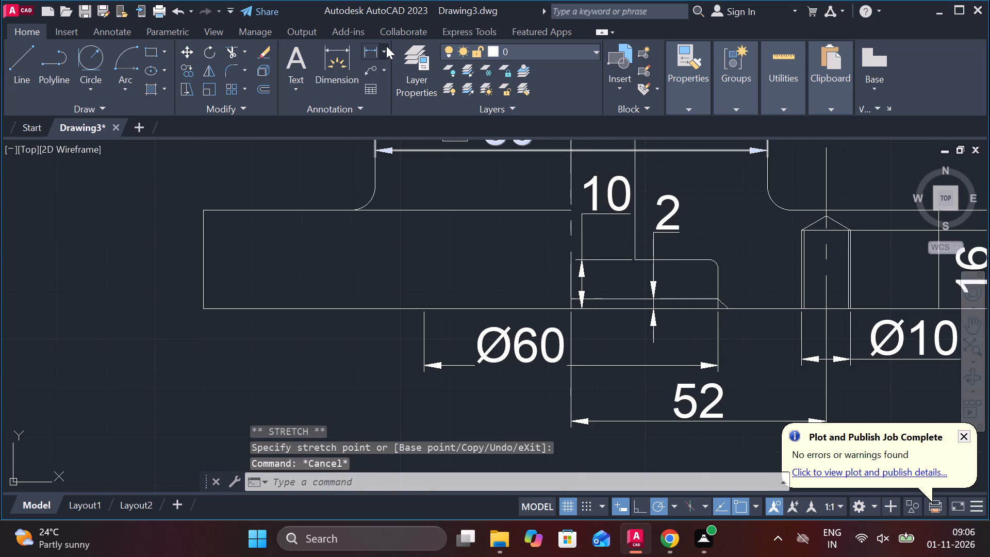
click(406, 140)
scroll(686, 307, up, 3)
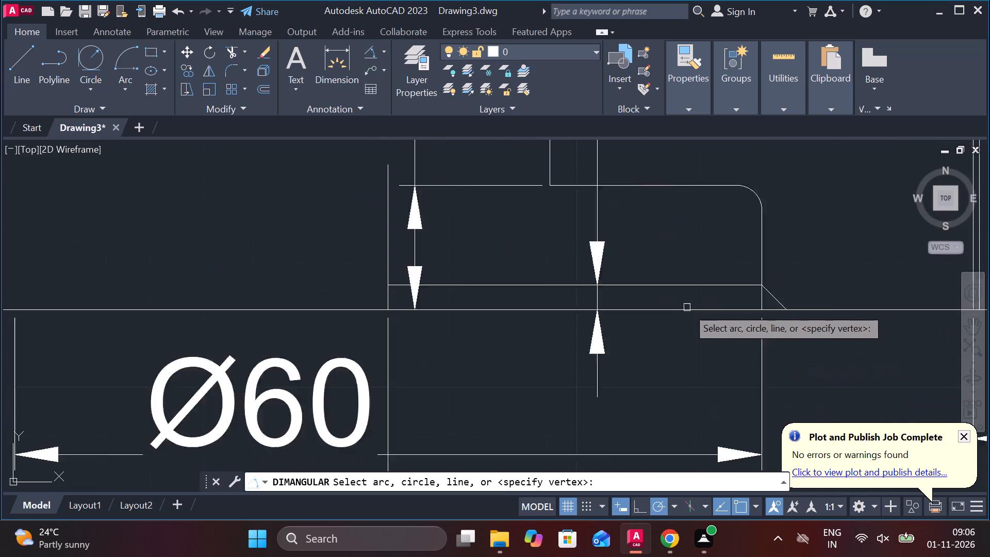
click(807, 292)
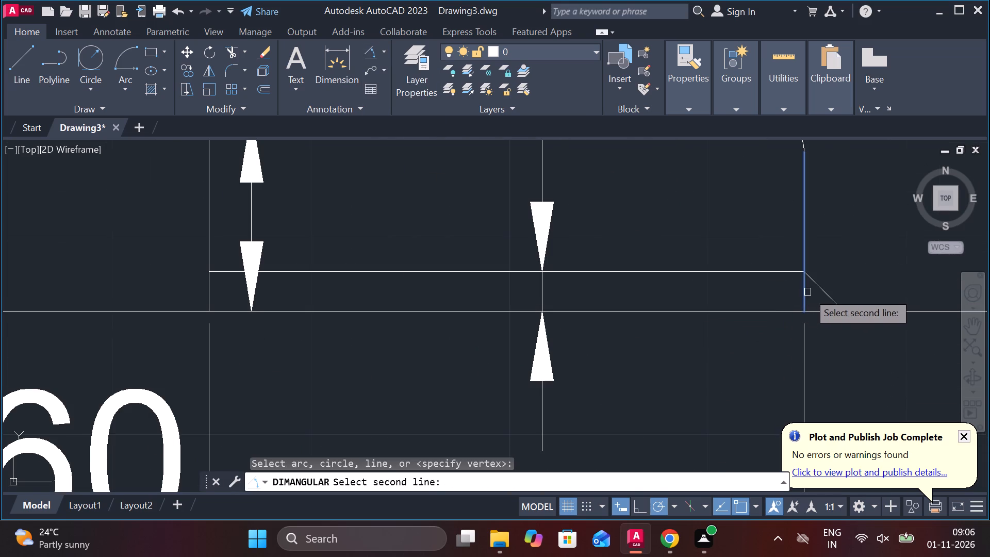
click(822, 289)
scroll(822, 289, down, 3)
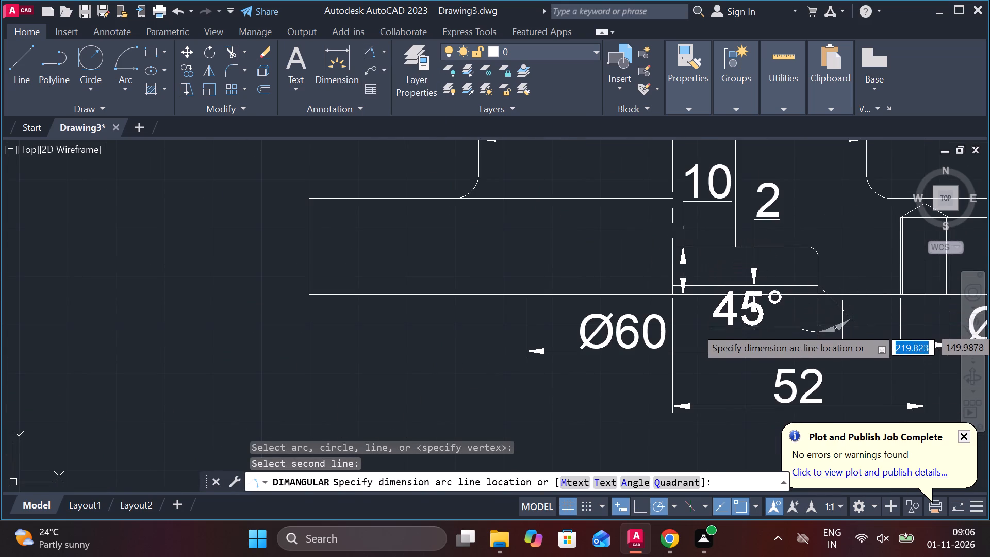
middle_drag(839, 375, 705, 314)
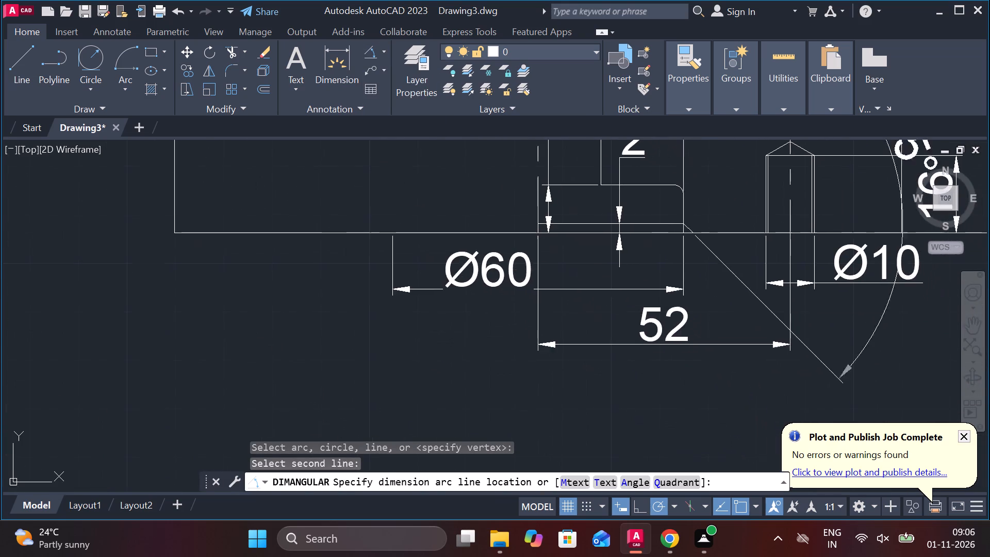
click(785, 375)
Hatch the three sectioned areas right of the bore with the ANSI31 pattern: main body, upper flange's outer strip and lower flange's outer end.
scroll(840, 359, down, 2)
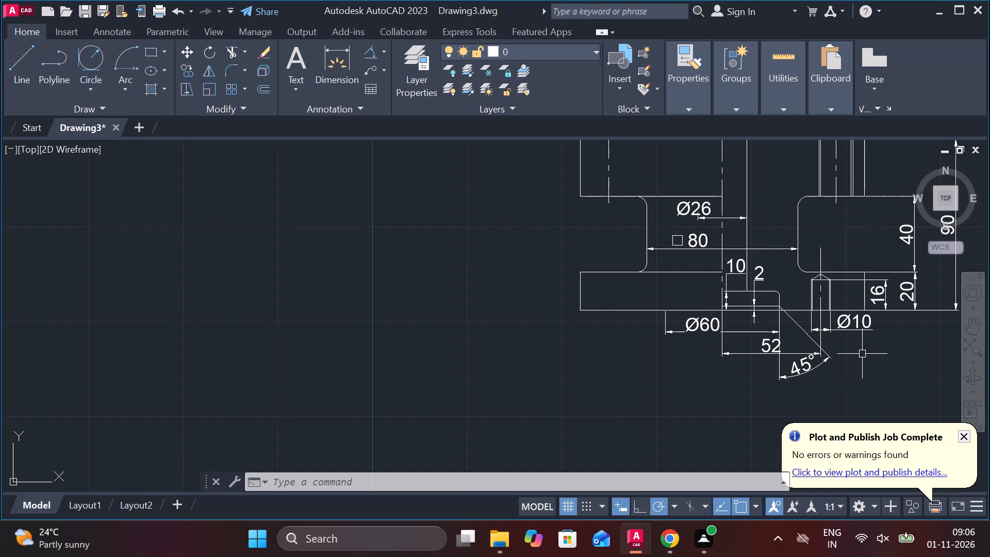
middle_drag(865, 354, 707, 387)
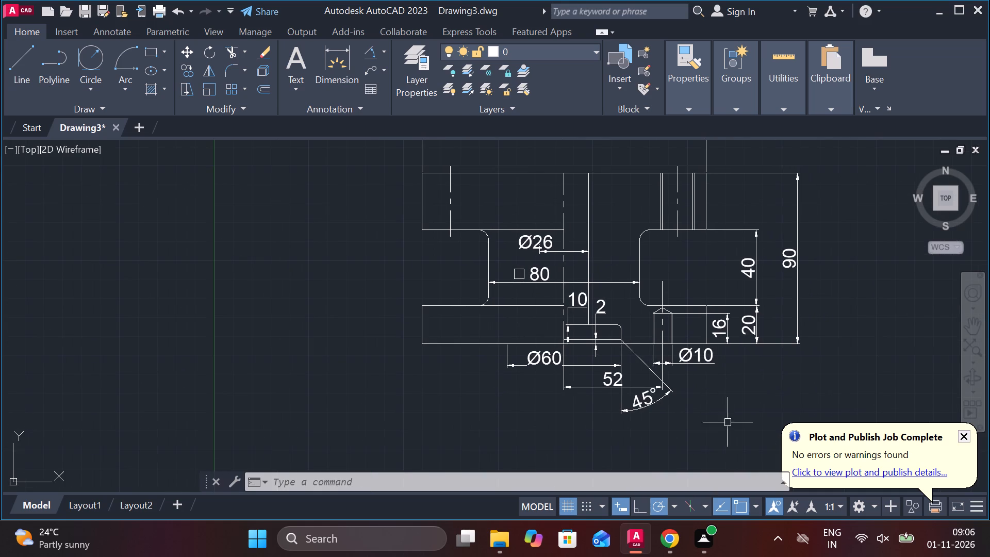
click(145, 87)
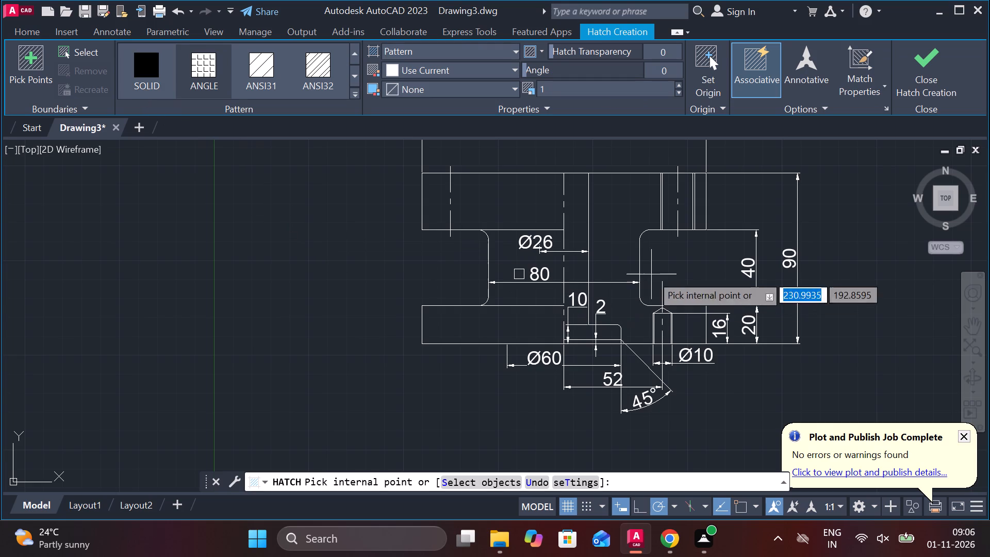
click(631, 215)
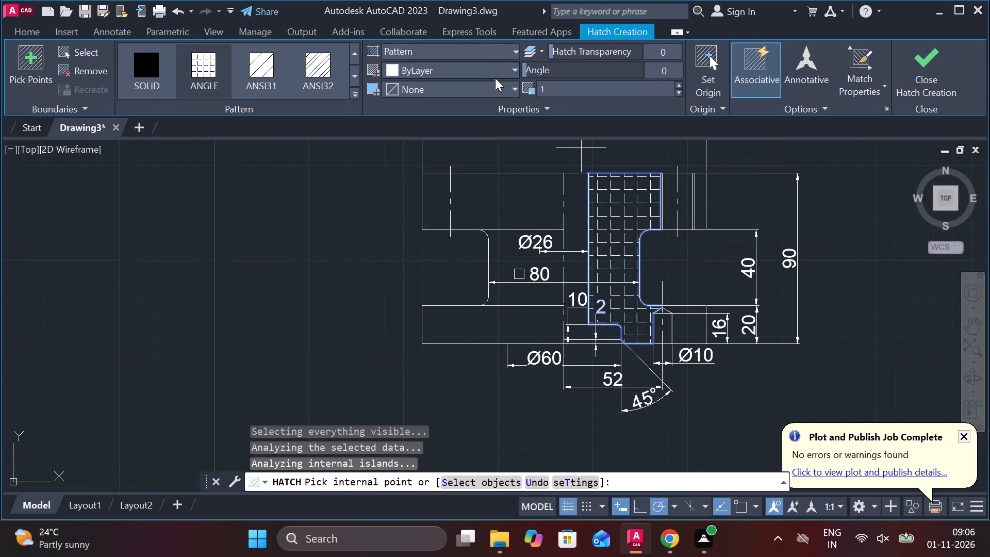
click(277, 72)
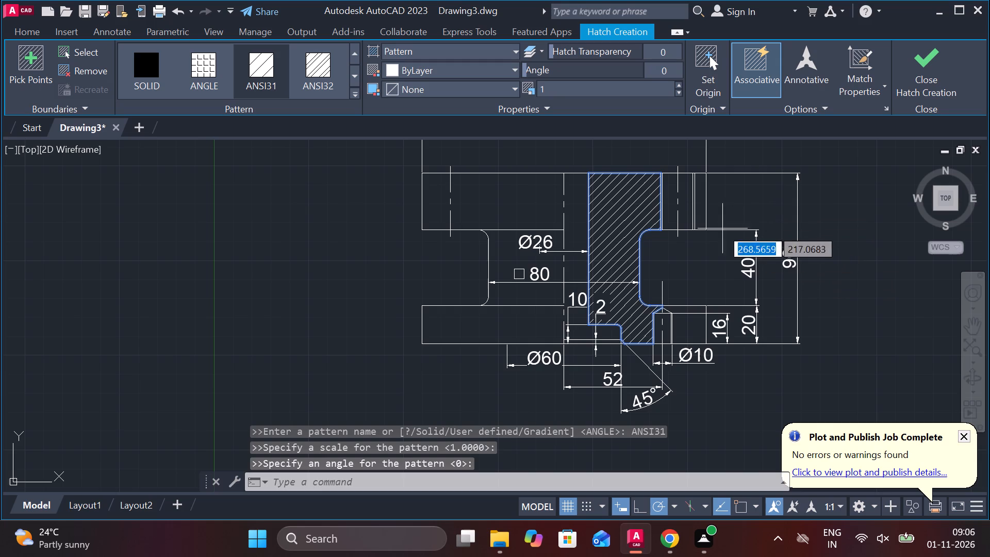
click(705, 198)
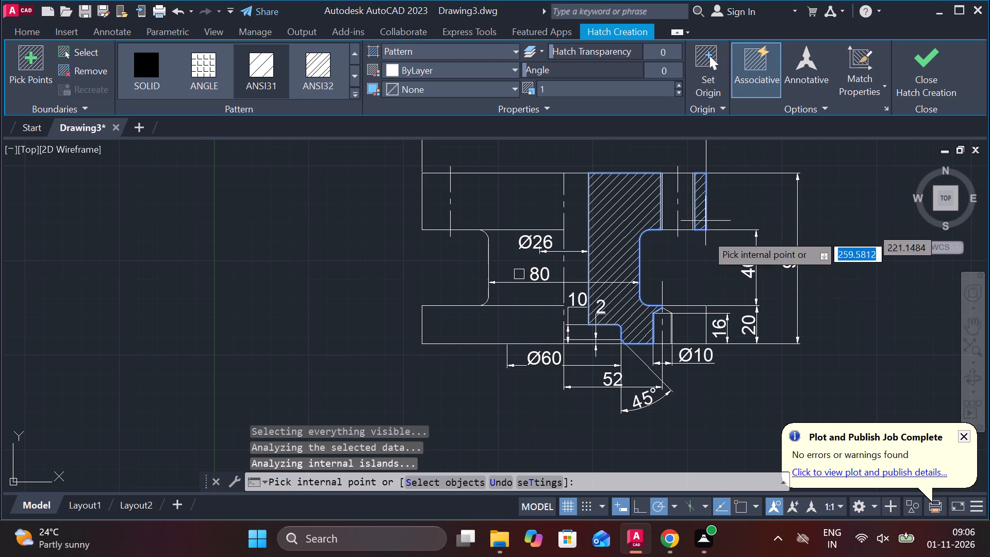
click(699, 334)
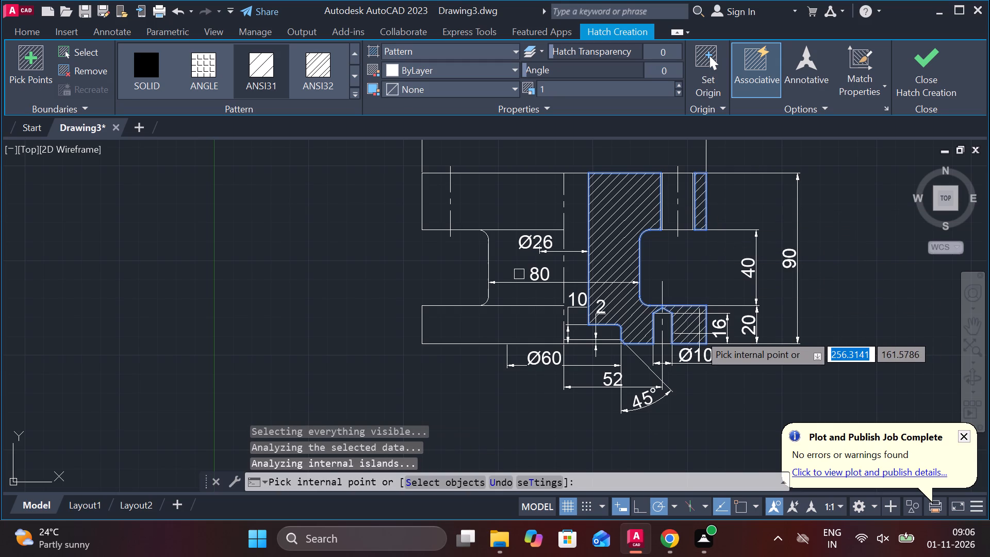
click(910, 62)
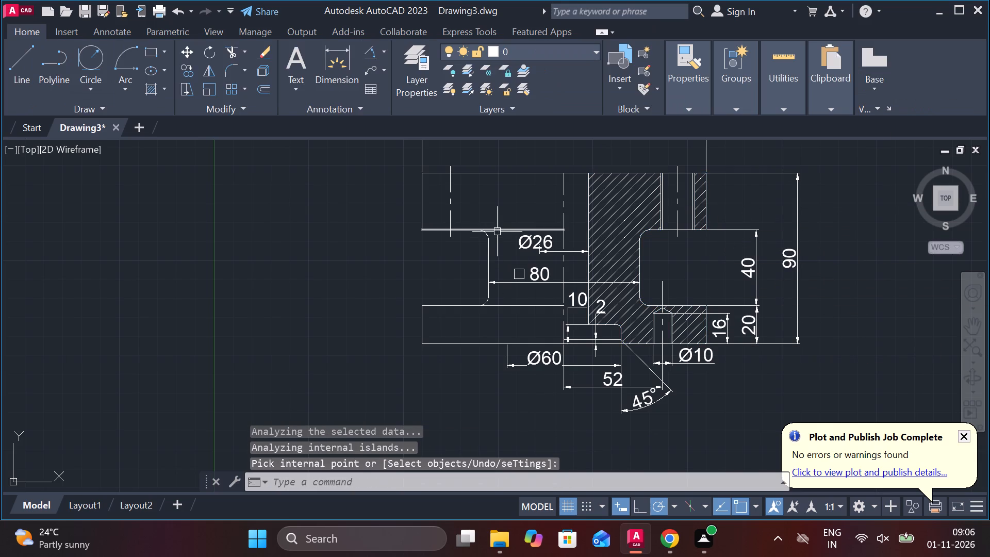
Copy the square symbol beside the 80 dimension text to just before the 150 dimension text.
scroll(516, 297, up, 3)
click(550, 217)
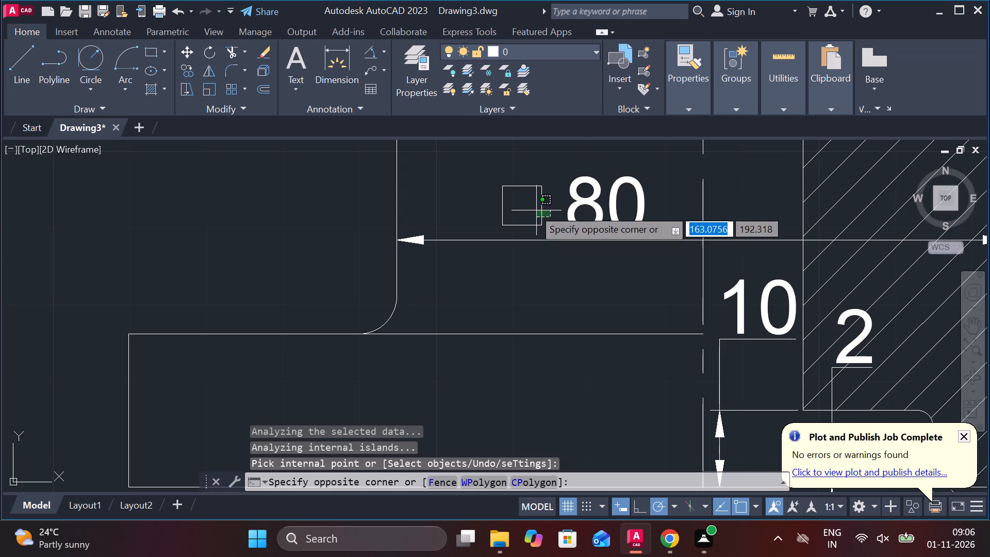
click(502, 183)
text(CO)
key(Return)
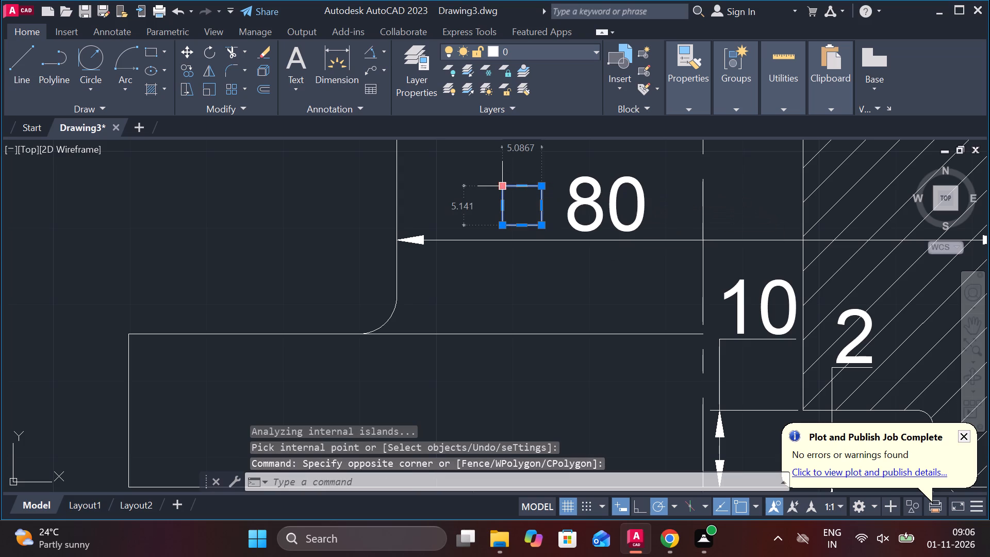
click(544, 229)
text(CO)
key(Return)
click(529, 204)
scroll(529, 204, down, 4)
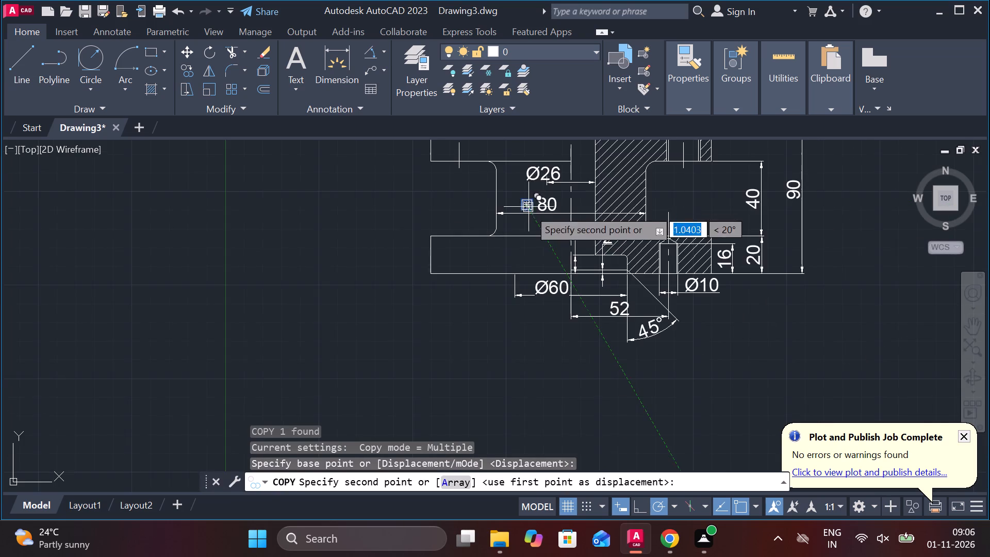
middle_drag(533, 210, 521, 306)
middle_drag(515, 219, 504, 322)
scroll(500, 263, up, 2)
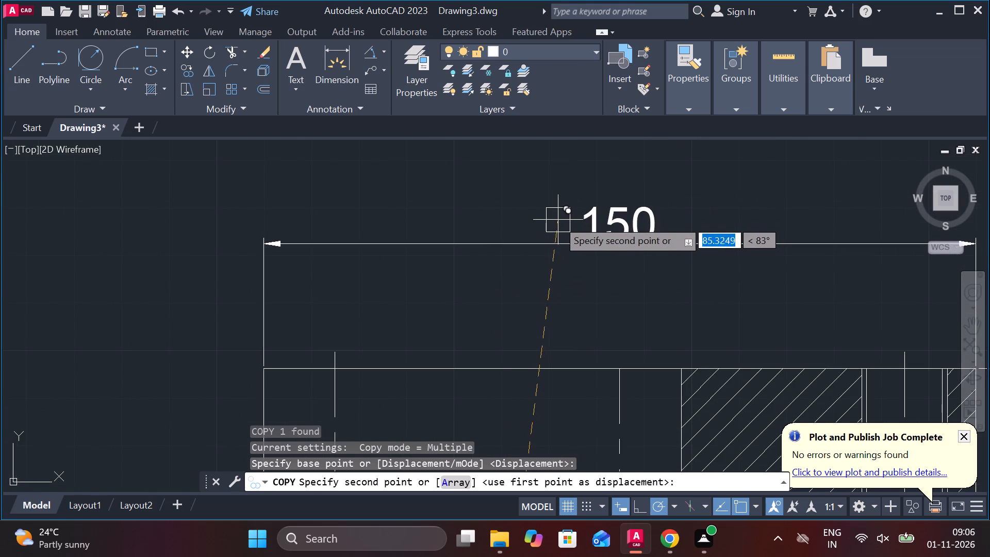
scroll(557, 220, up, 2)
click(553, 234)
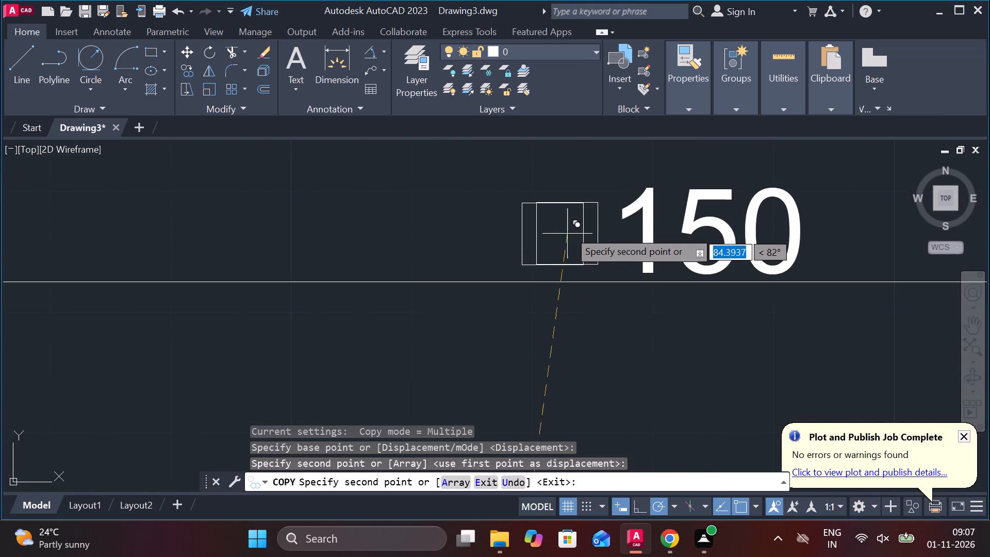
scroll(569, 223, down, 3)
key(Escape)
Add multiline text X-X with text height 15 above the 150 dimension.
scroll(581, 241, down, 1)
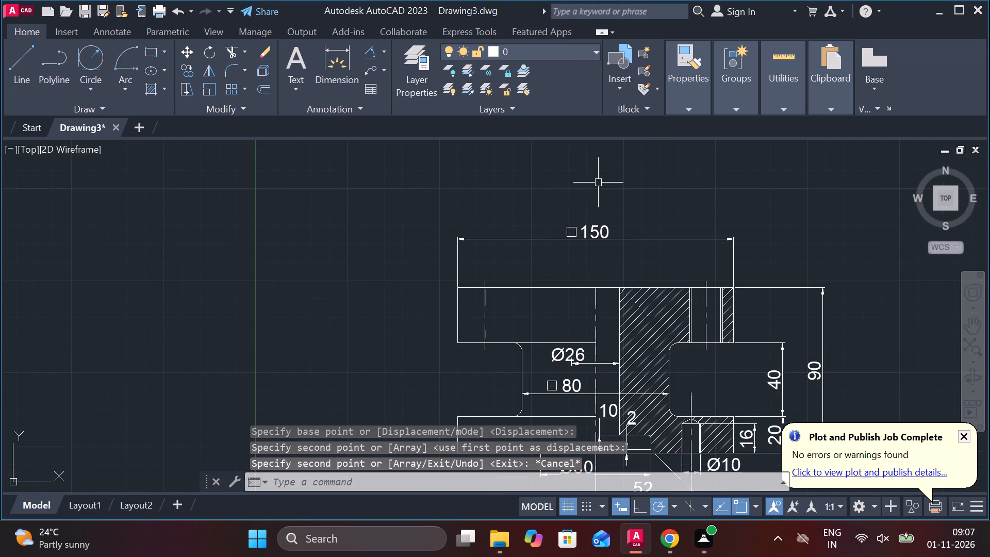
middle_drag(598, 183, 574, 219)
text(T)
key(space)
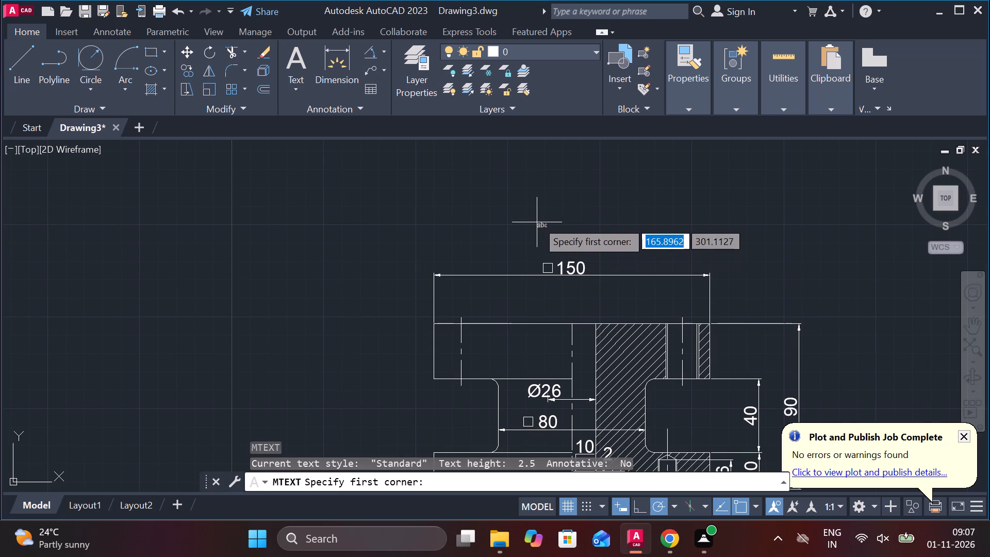
click(537, 219)
click(605, 238)
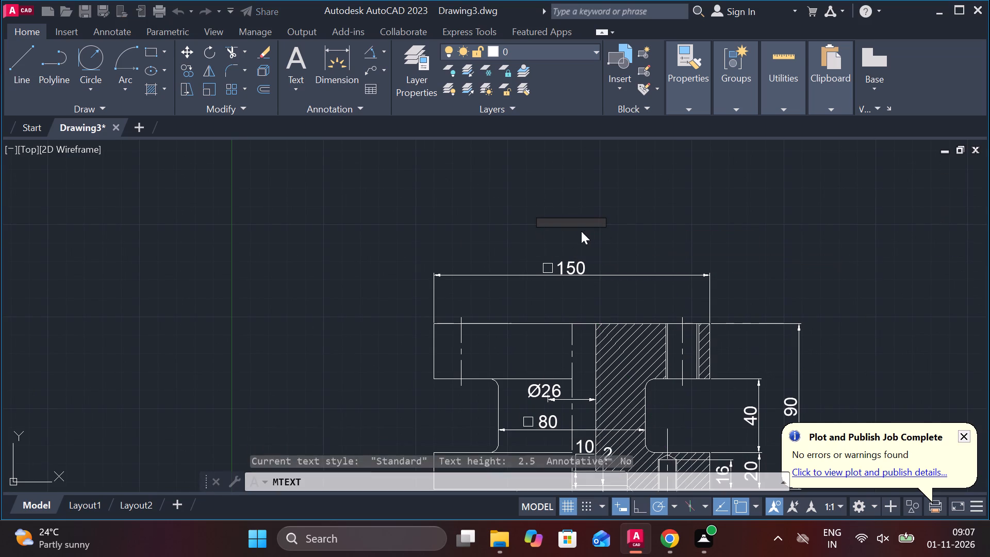
click(114, 73)
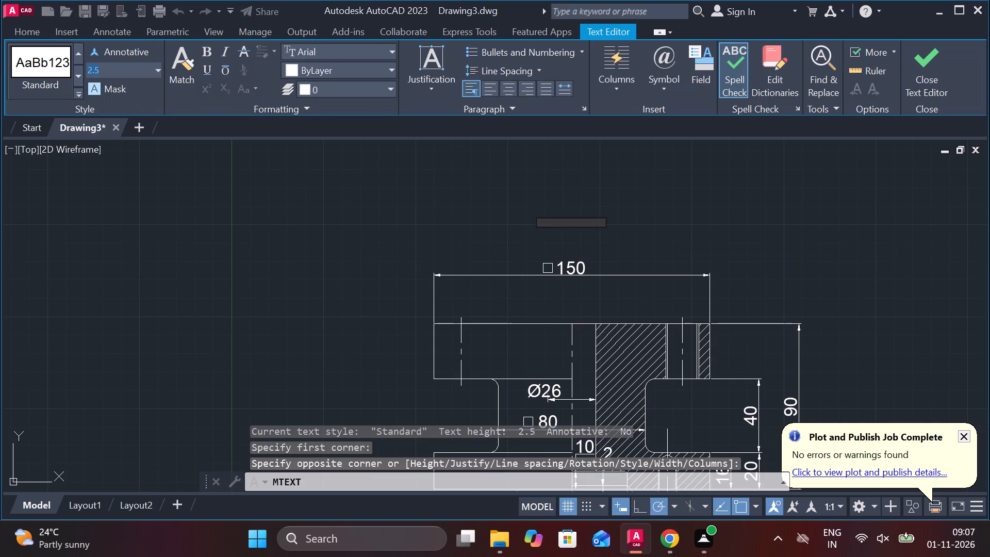
text(15)
key(Return)
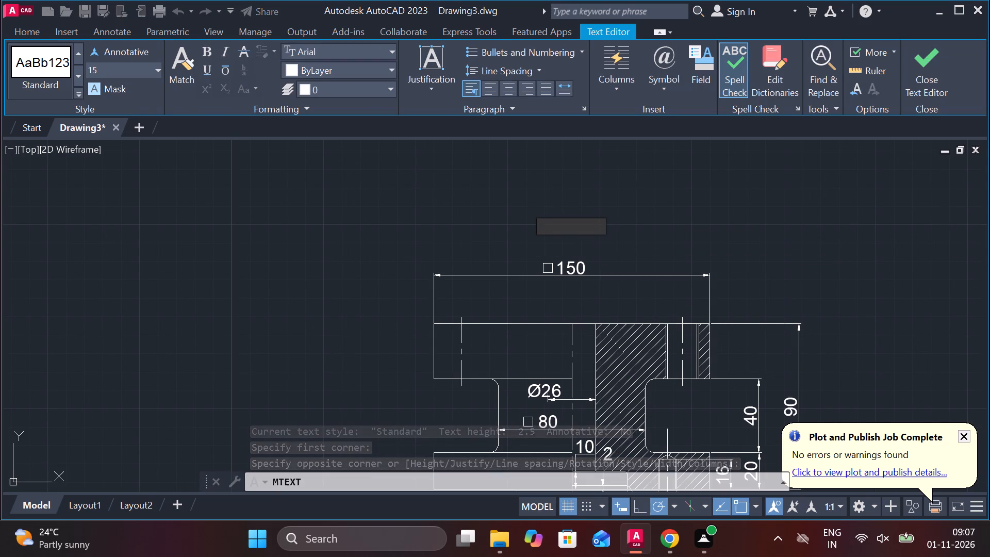
key(x)
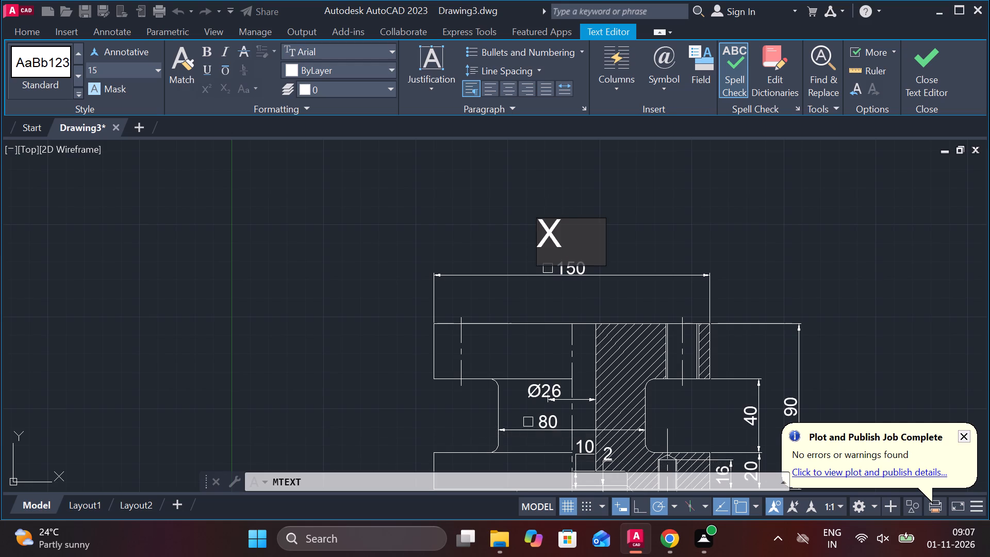
key(minus)
key(x)
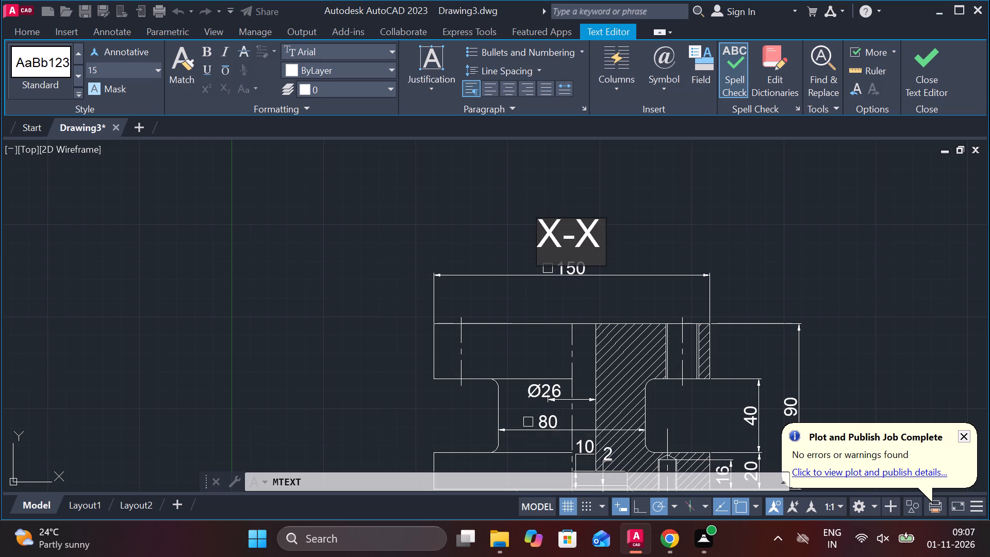
click(930, 71)
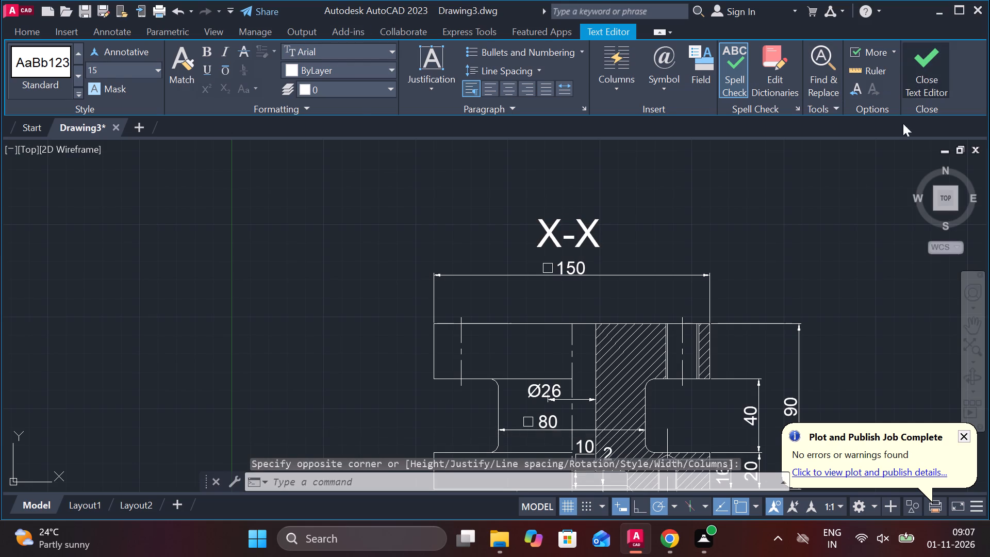
Set the X-X section label's text height to 10.
scroll(583, 252, down, 4)
scroll(576, 261, up, 3)
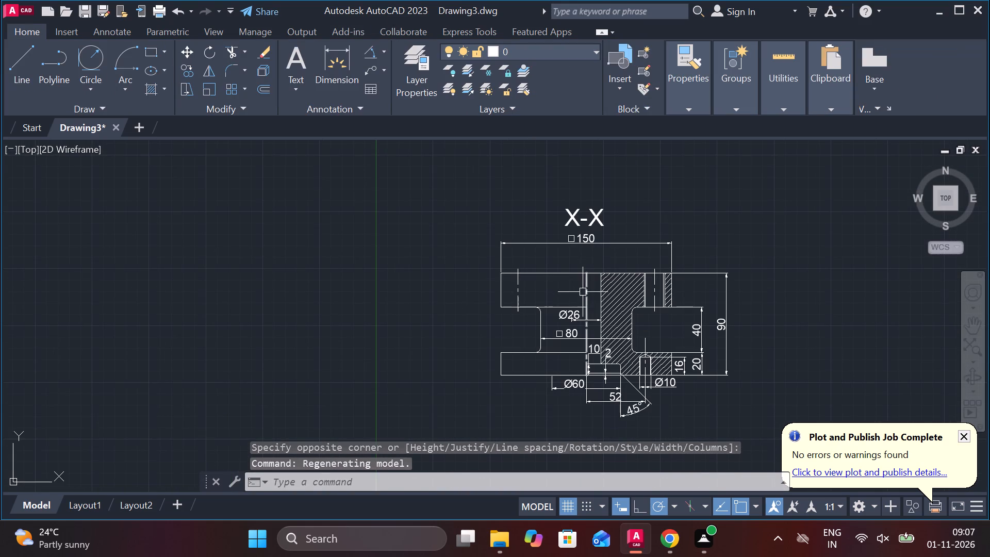
scroll(566, 204, up, 2)
double_click(580, 248)
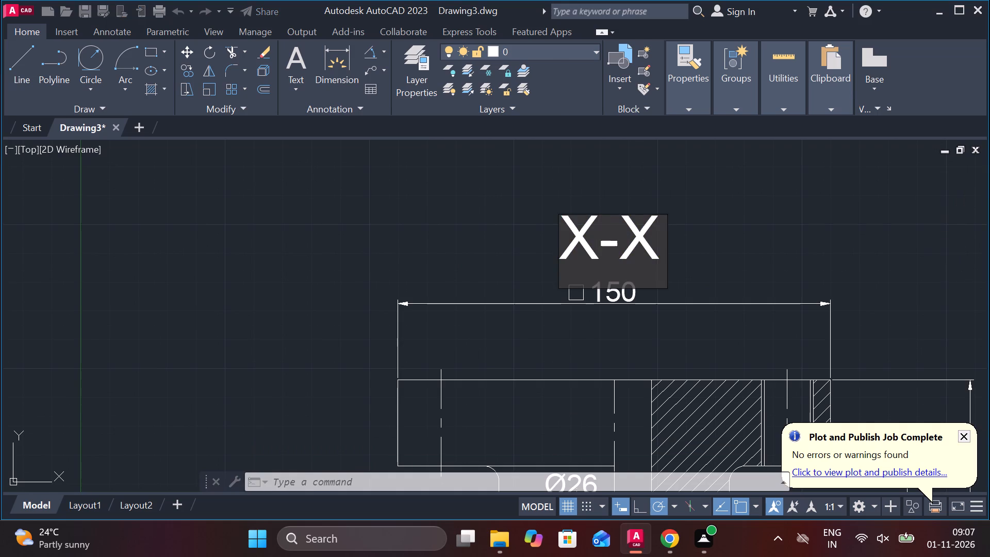
drag(654, 251, 564, 243)
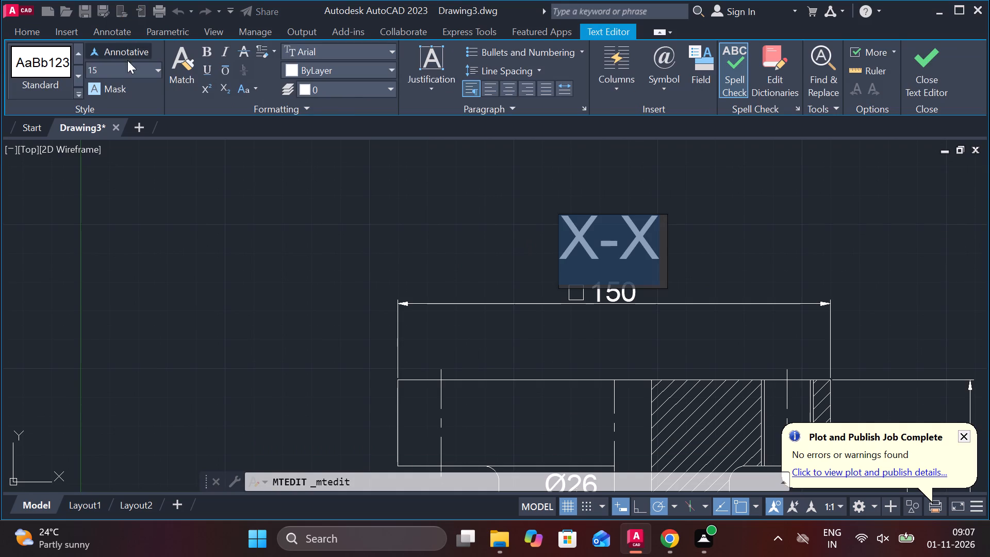
click(129, 70)
text(10)
key(Return)
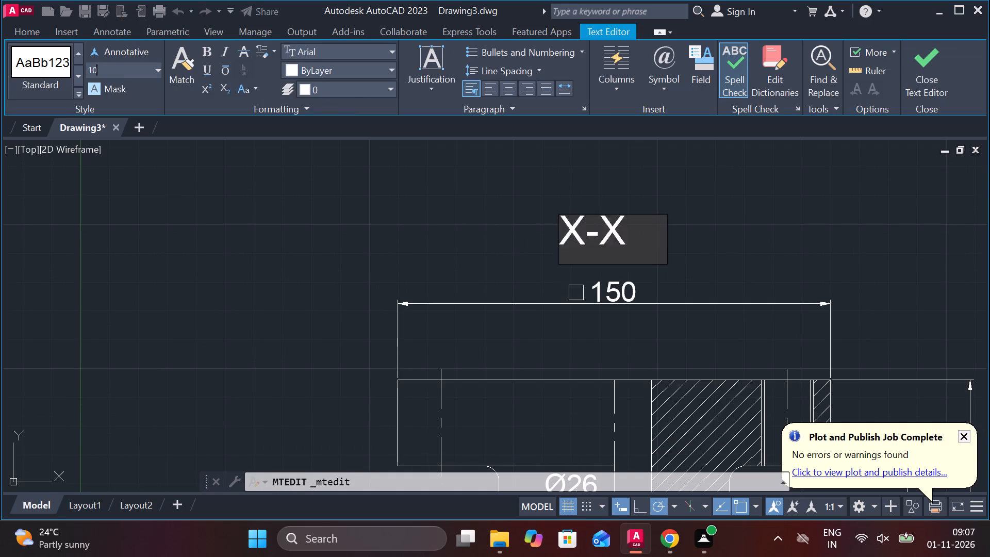
click(937, 82)
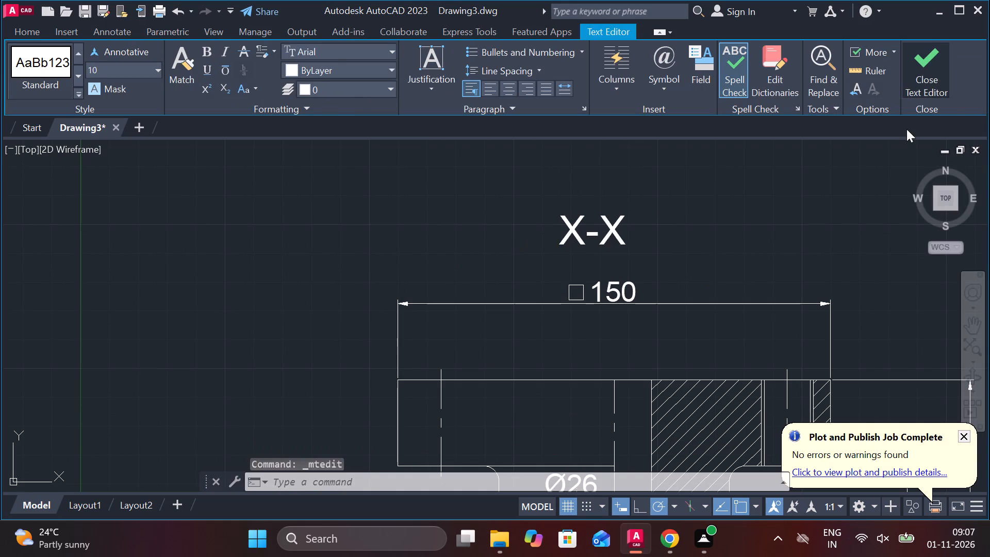
Move the X-X label slightly right and down so it sits more centrally above the 150 dimension.
scroll(639, 276, down, 2)
scroll(632, 259, up, 2)
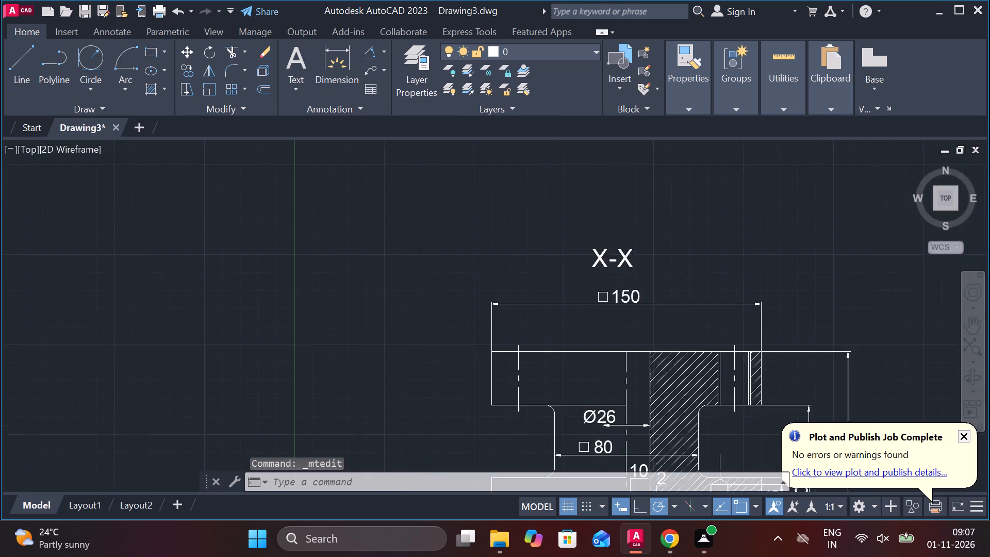
click(623, 259)
click(568, 241)
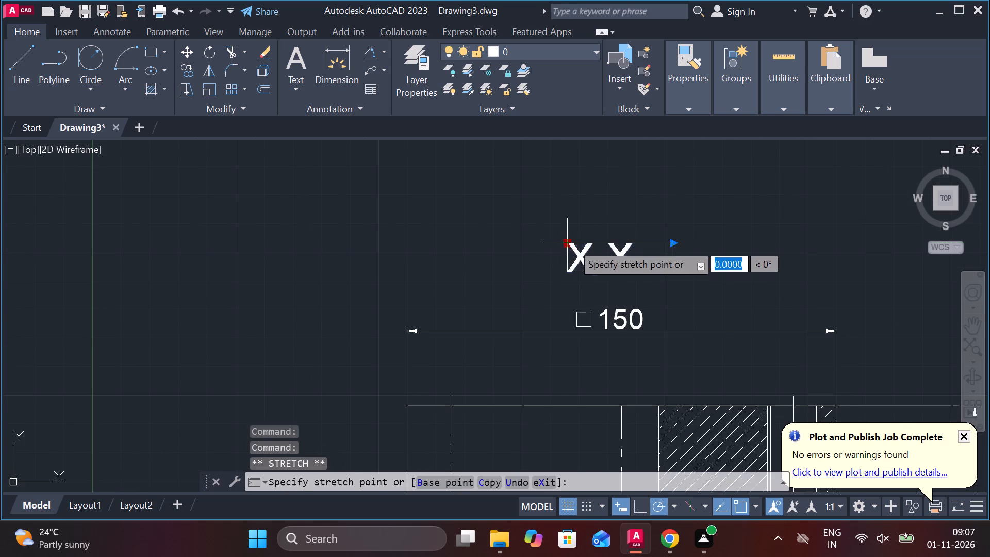
click(581, 250)
key(Escape)
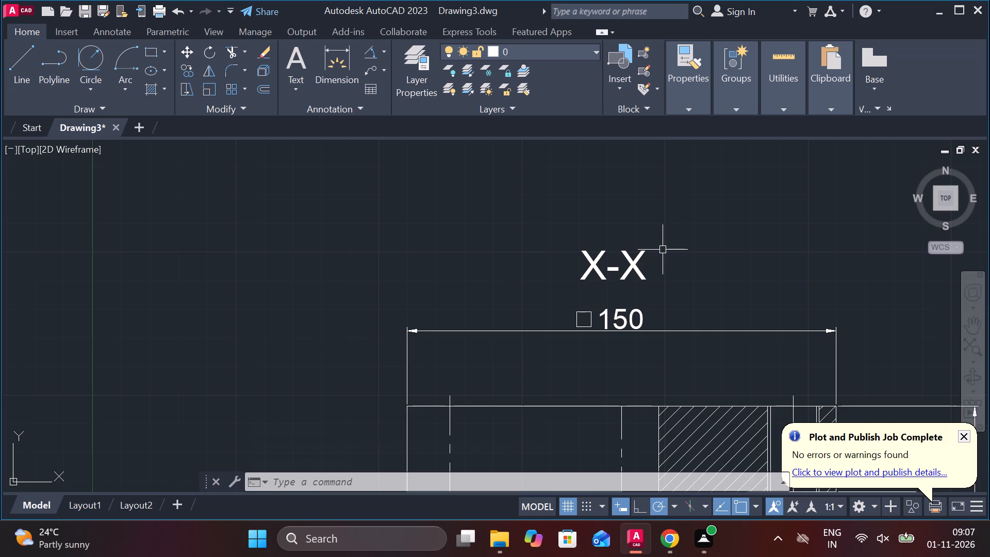
Draw a 150-unit horizontal line below the section view, starting in line with the section's left edge.
scroll(768, 304, down, 2)
middle_drag(758, 333, 639, 291)
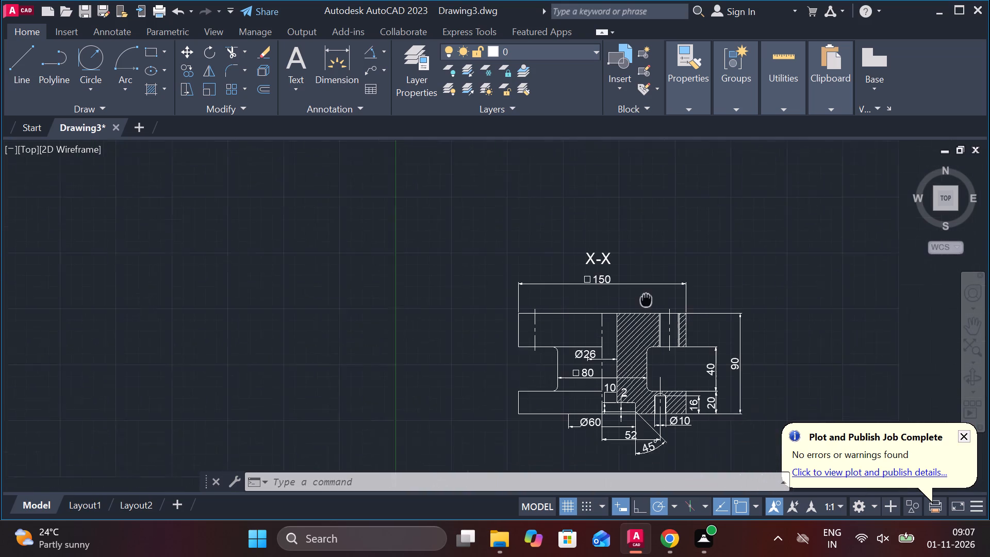
middle_drag(639, 291, 632, 274)
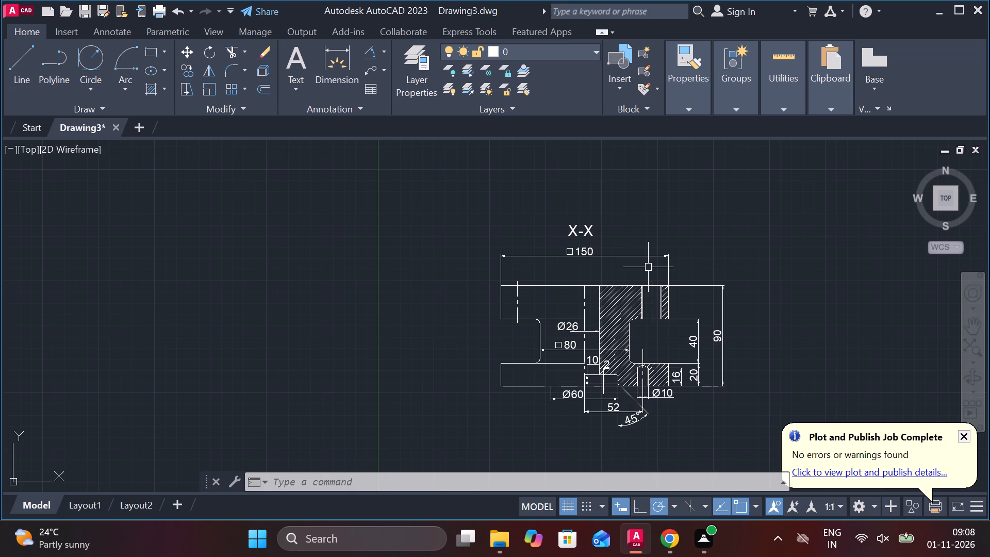
middle_drag(714, 351, 651, 317)
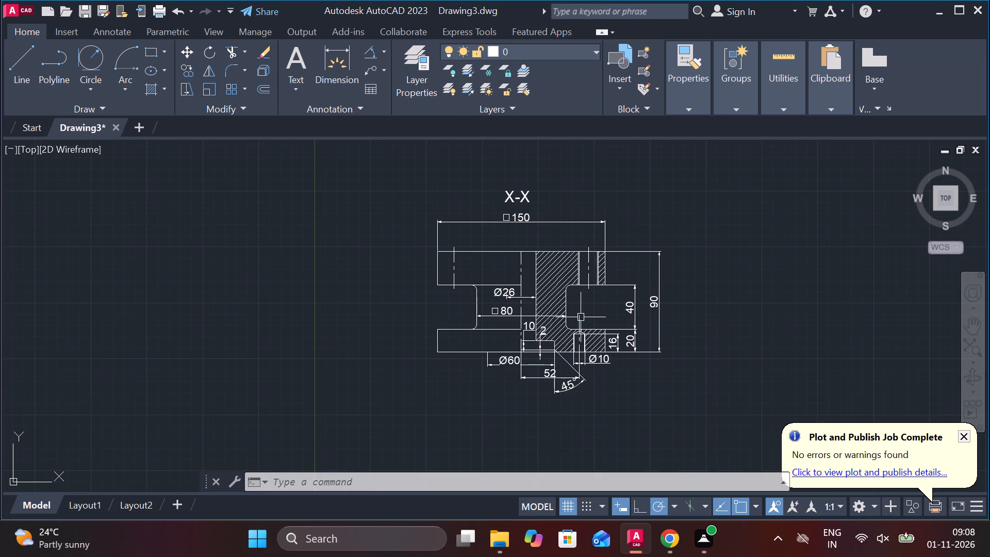
scroll(564, 360, down, 1)
middle_drag(540, 417, 517, 327)
scroll(473, 286, up, 1)
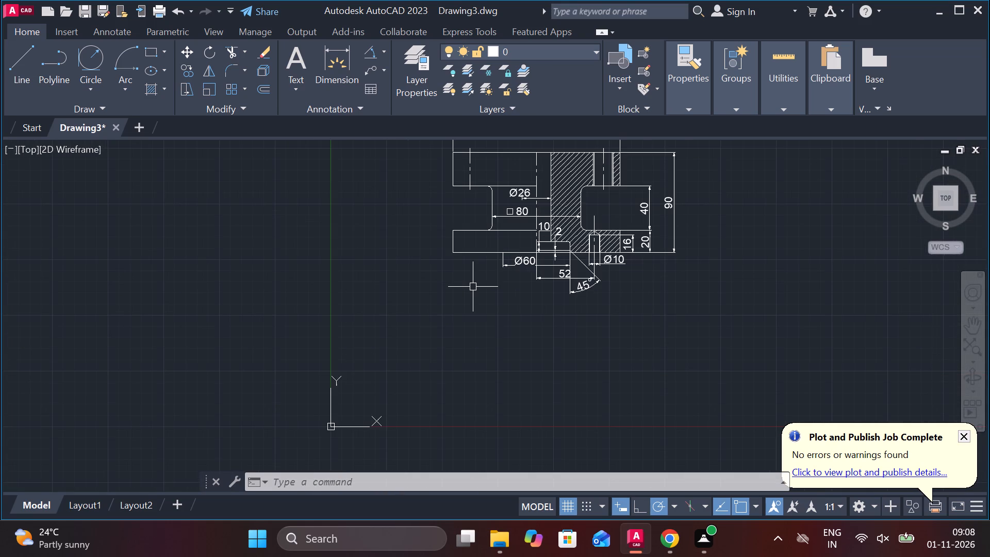
key(l)
key(Return)
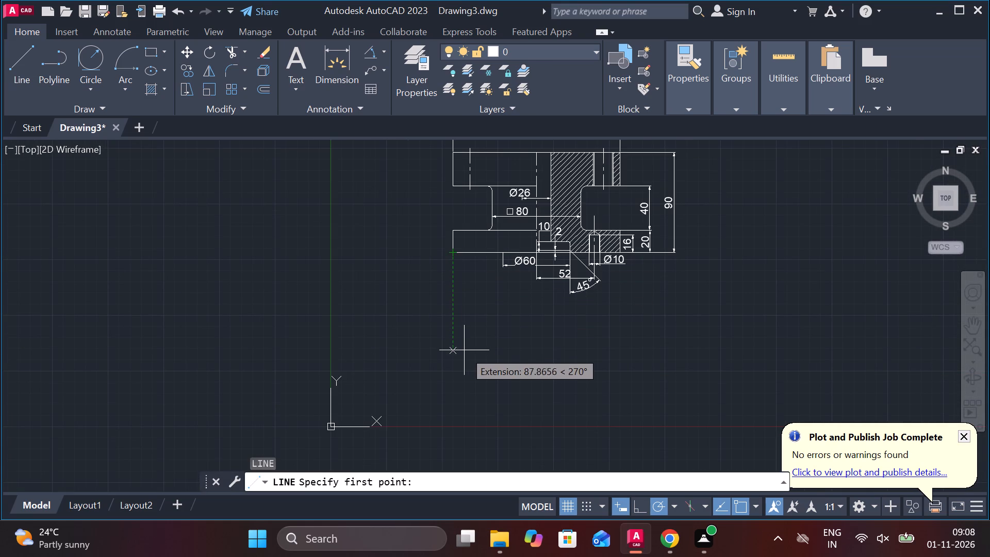
click(464, 333)
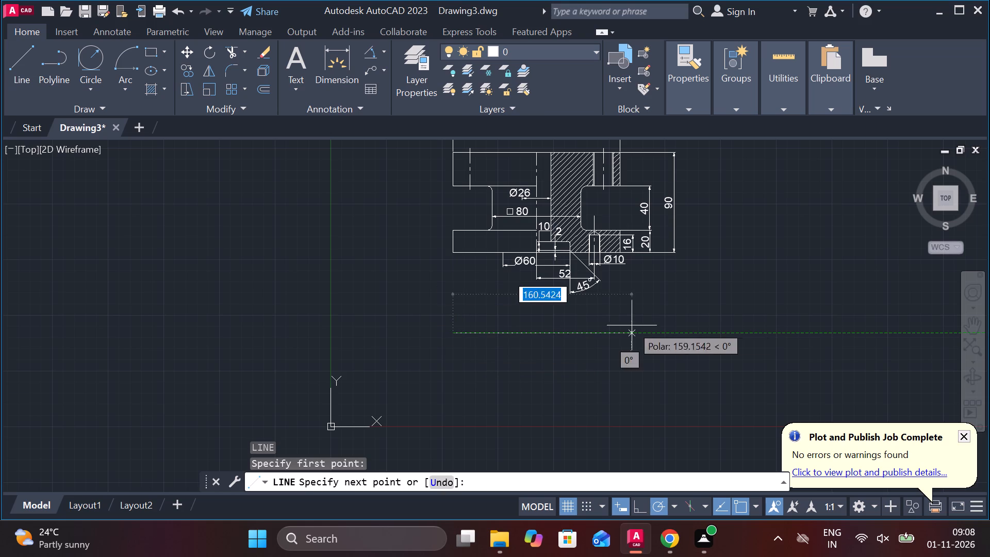
text(150)
key(Return)
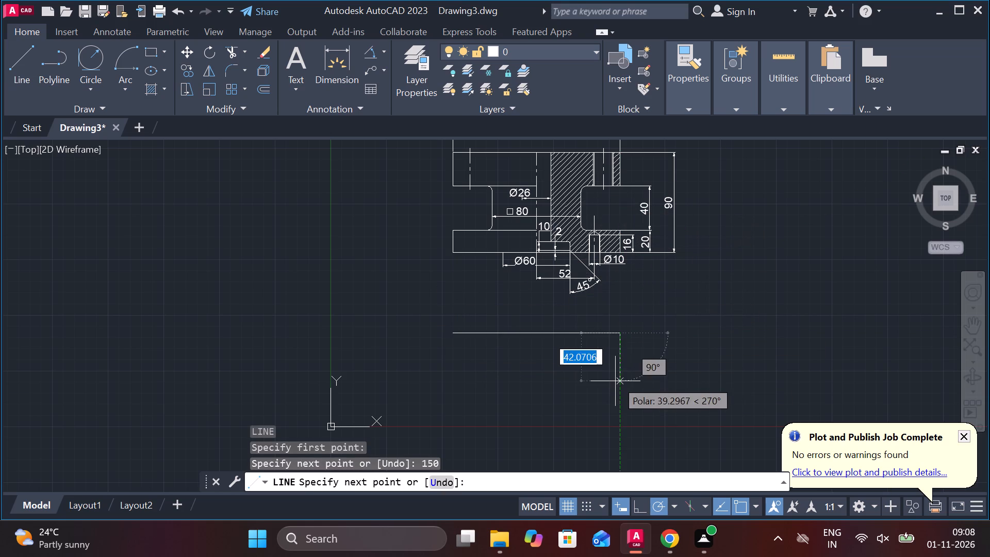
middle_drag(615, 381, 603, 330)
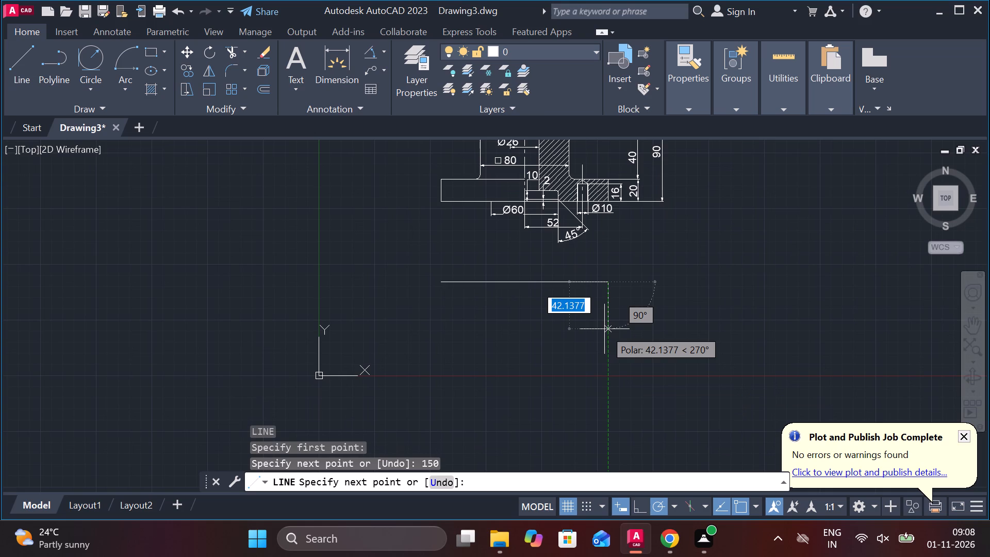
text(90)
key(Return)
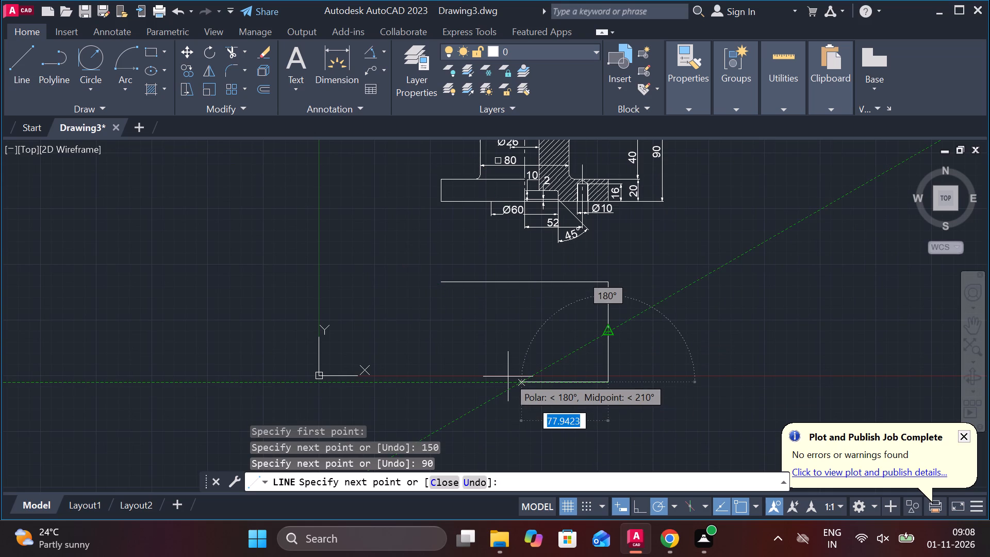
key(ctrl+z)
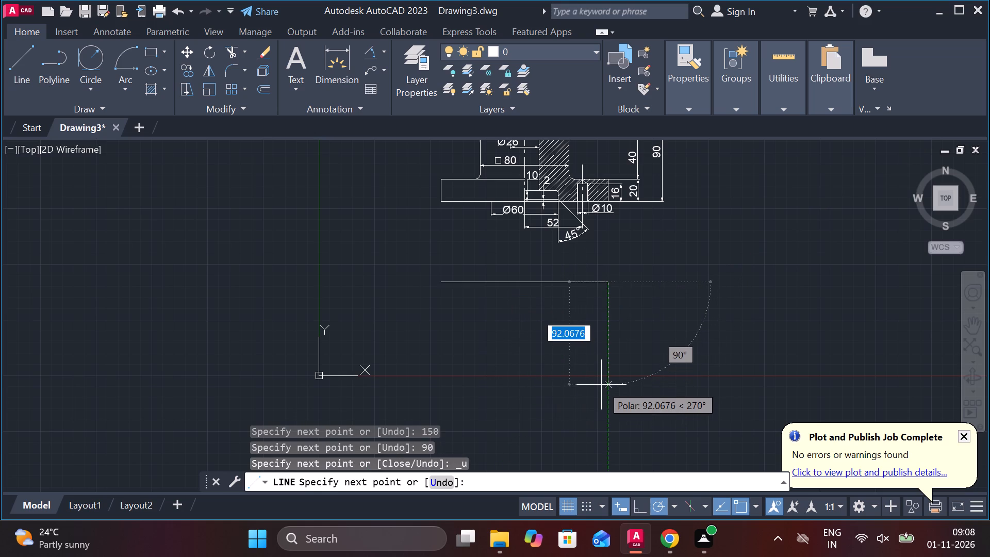
Complete a 150 by 150 square below the horizontal line, closing it at the line's left end.
text(150)
key(Return)
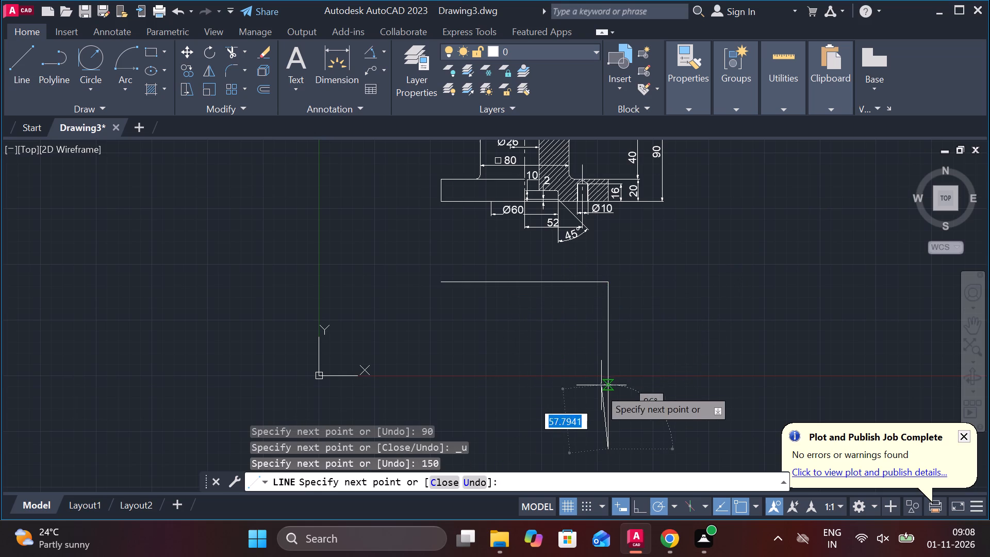
middle_drag(515, 409, 553, 357)
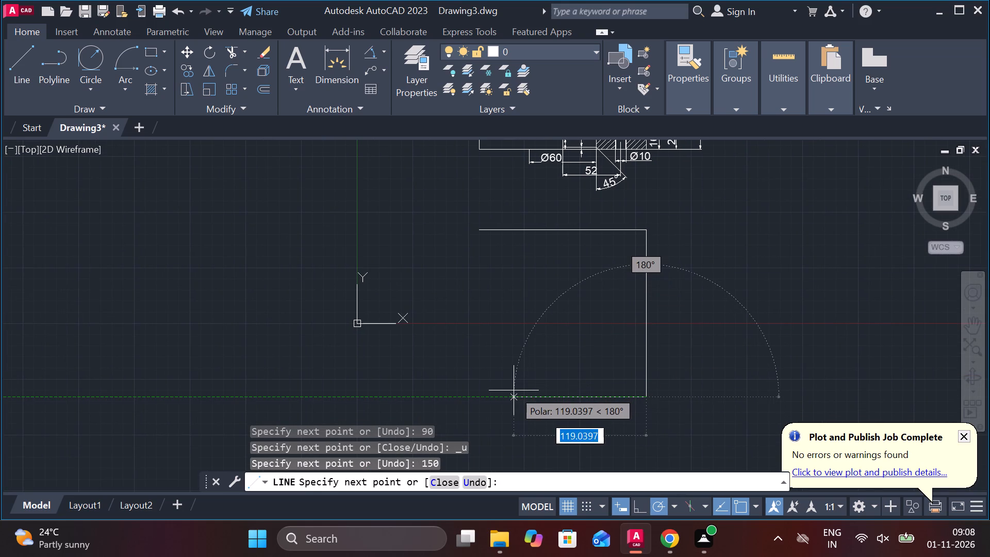
text(150)
key(Return)
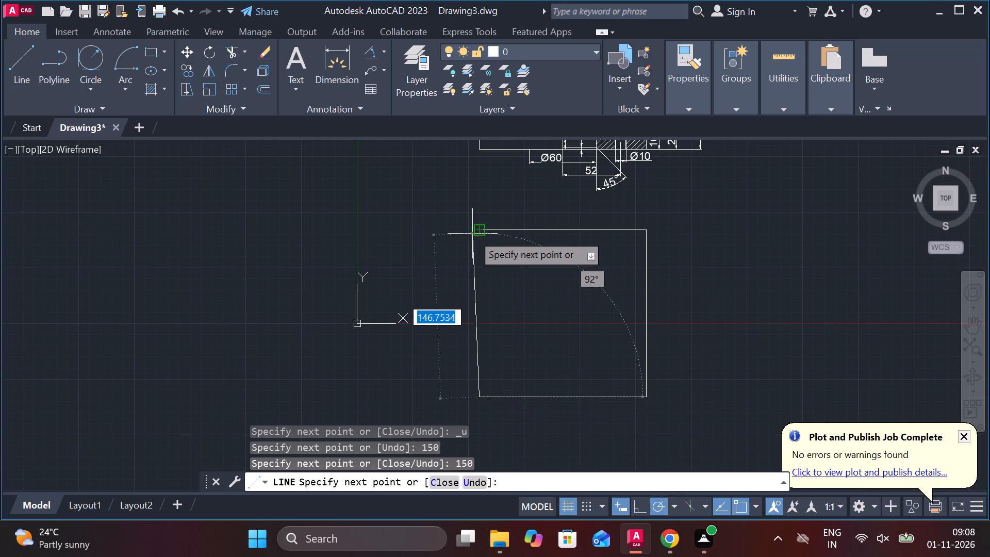
click(478, 234)
key(Escape)
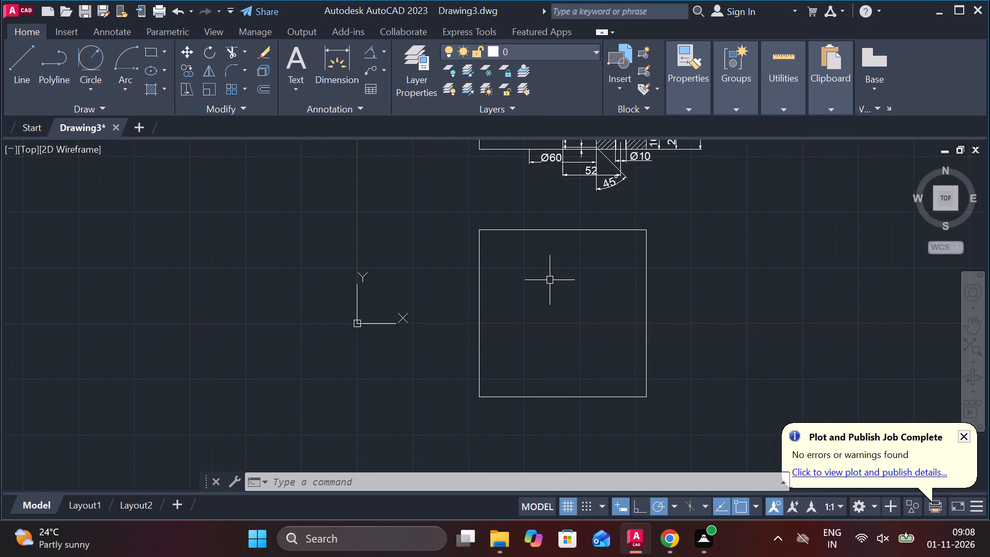
Draw a vertical line from the square's top edge, 60 units right of its midpoint, down past the bottom edge.
key(l)
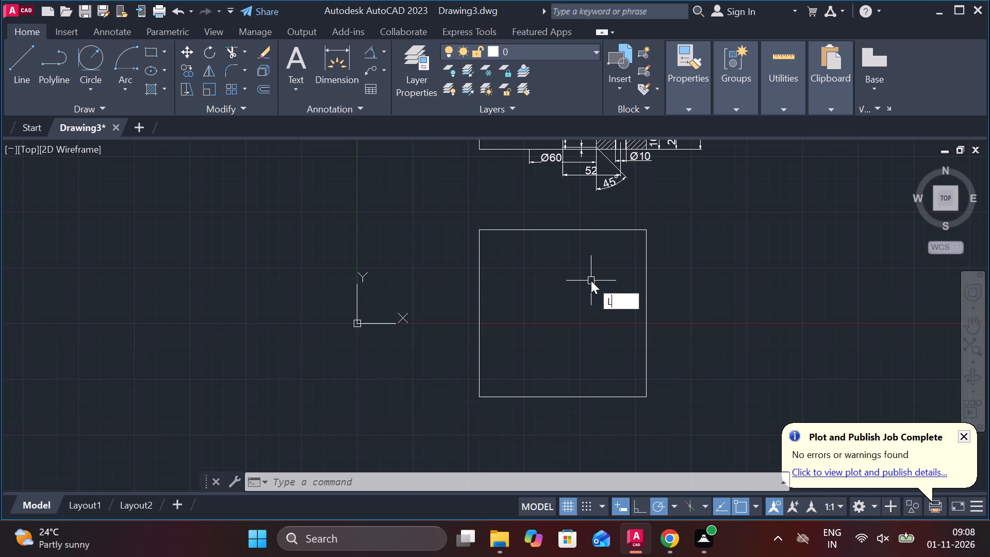
key(Return)
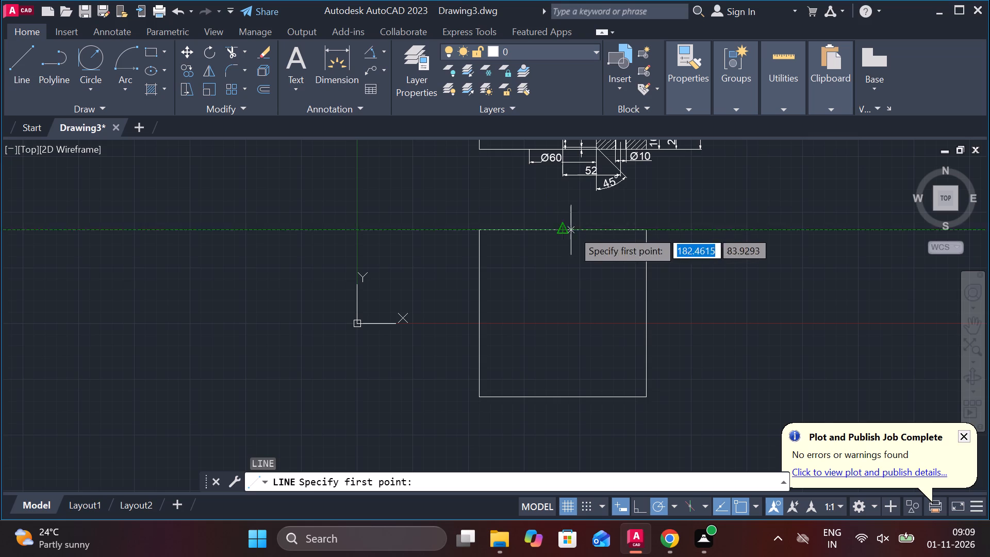
text(60)
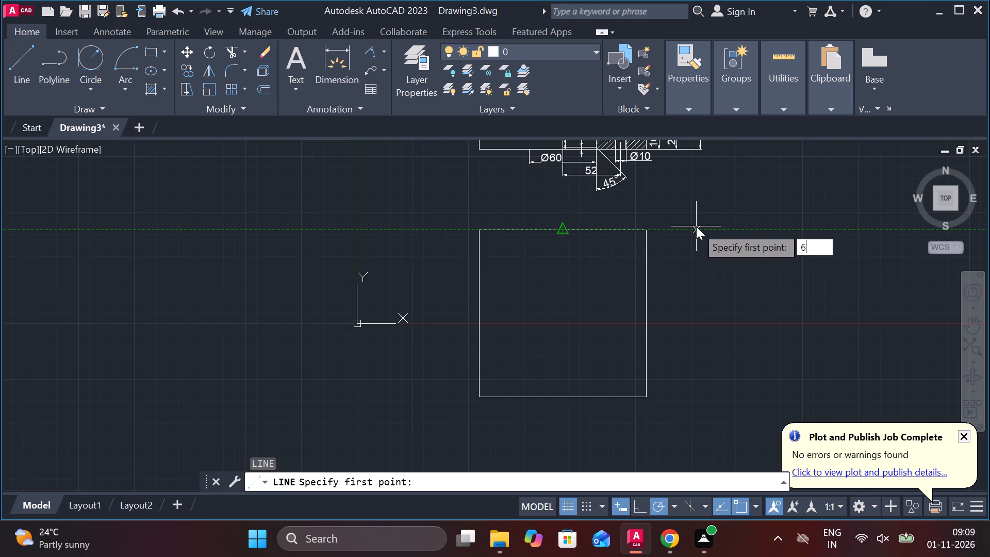
key(Return)
middle_drag(637, 262, 623, 424)
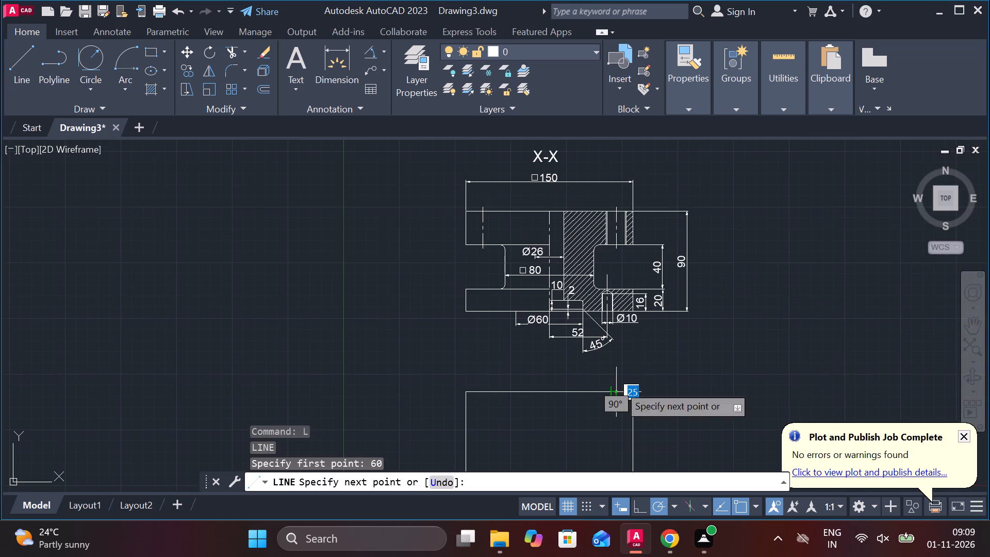
middle_drag(600, 401, 606, 319)
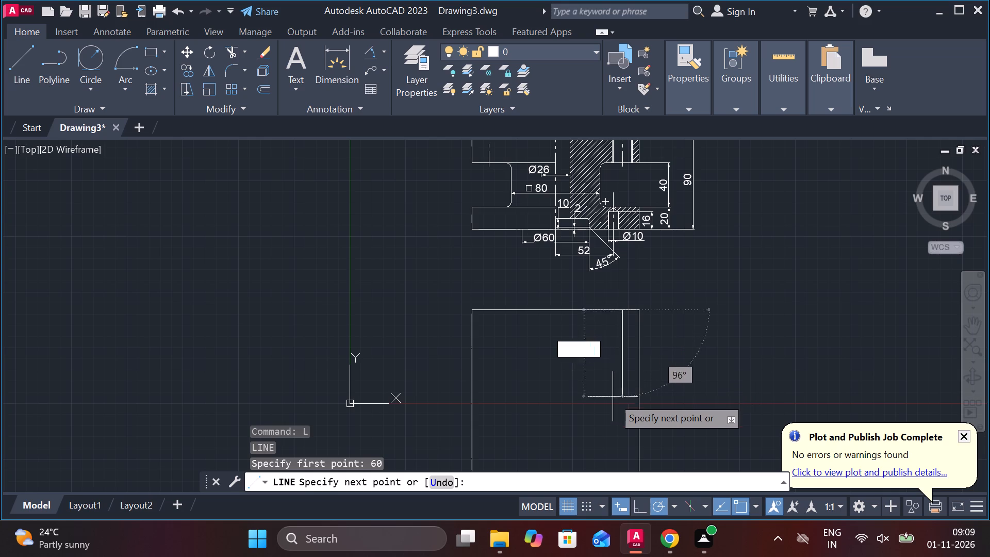
middle_drag(626, 422, 633, 316)
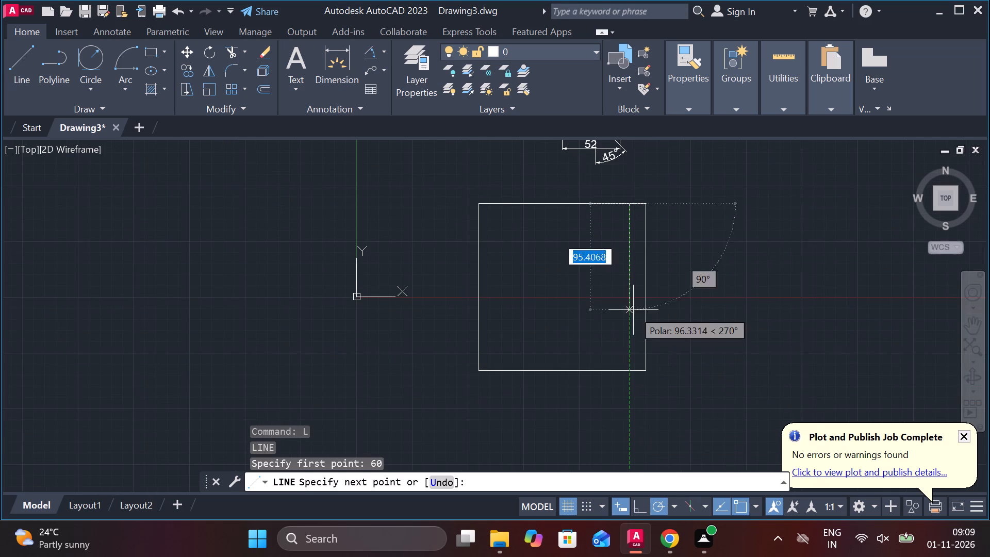
click(635, 409)
key(Escape)
Draw a horizontal centre line across the square between the midpoints of its right and left edges.
key(l)
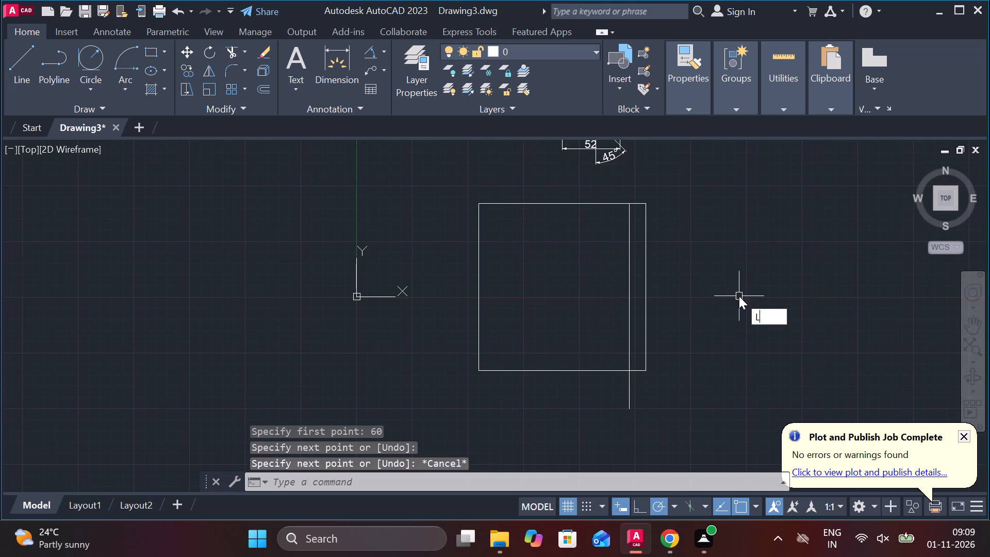
key(Return)
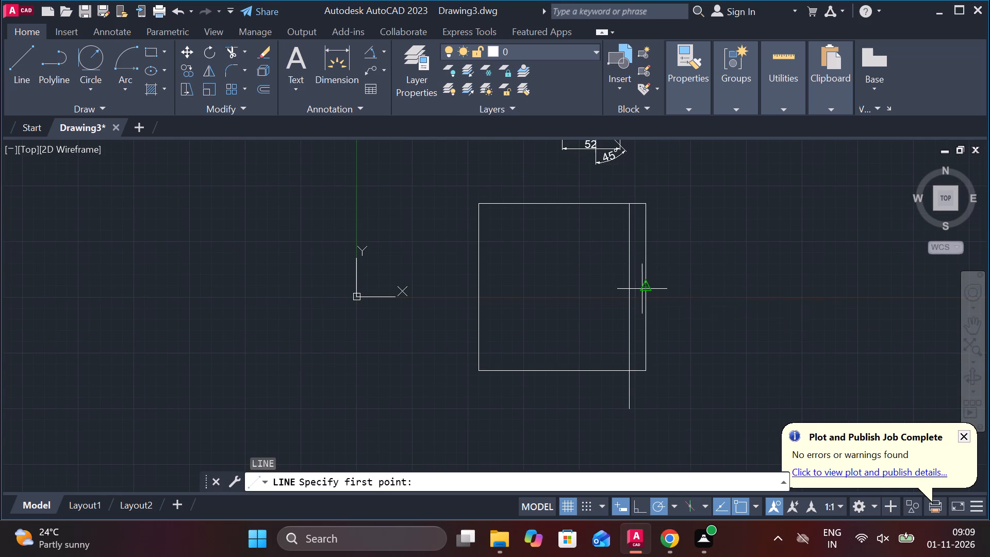
click(642, 289)
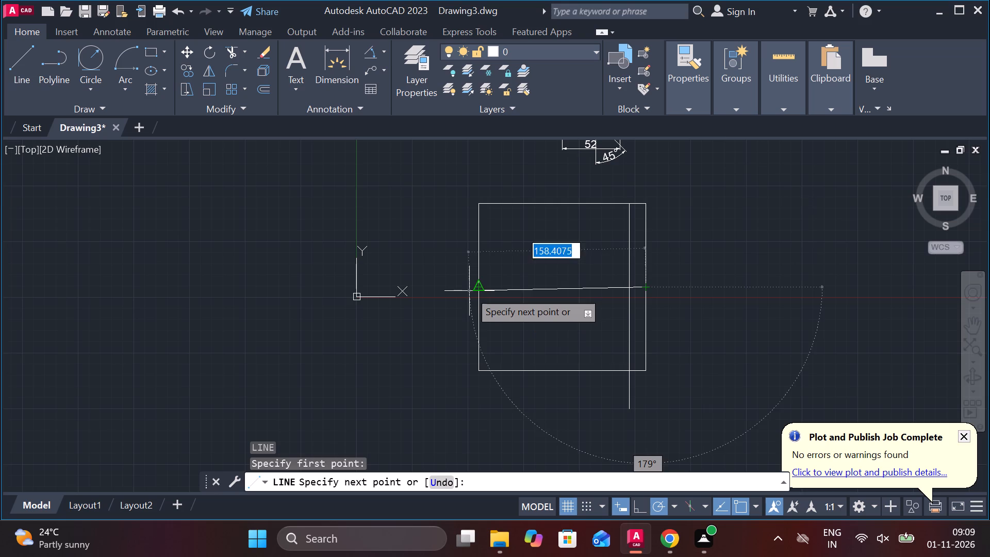
click(480, 286)
key(Escape)
Offset the square's horizontal centre line 60 units both upward and downward.
click(567, 289)
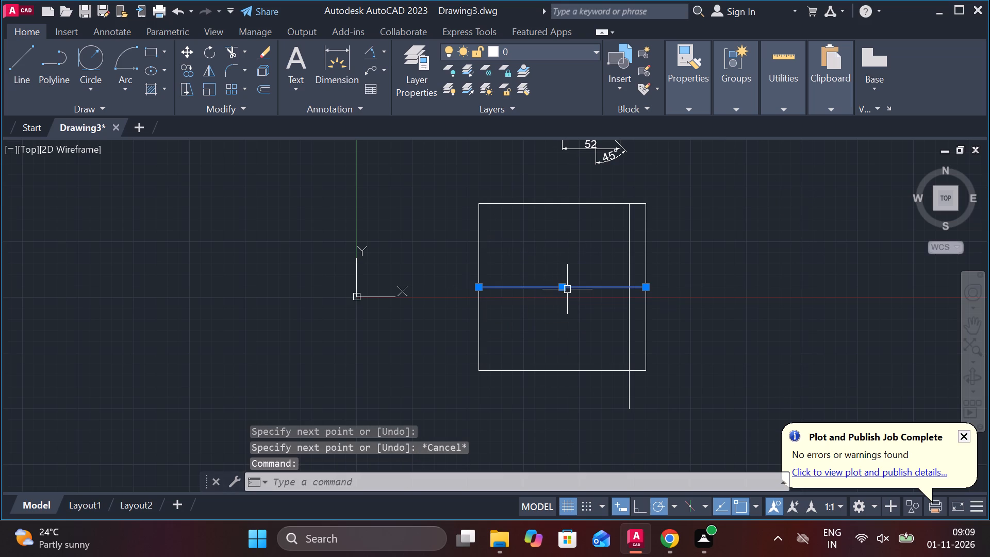
key(o)
key(Return)
key(Return)
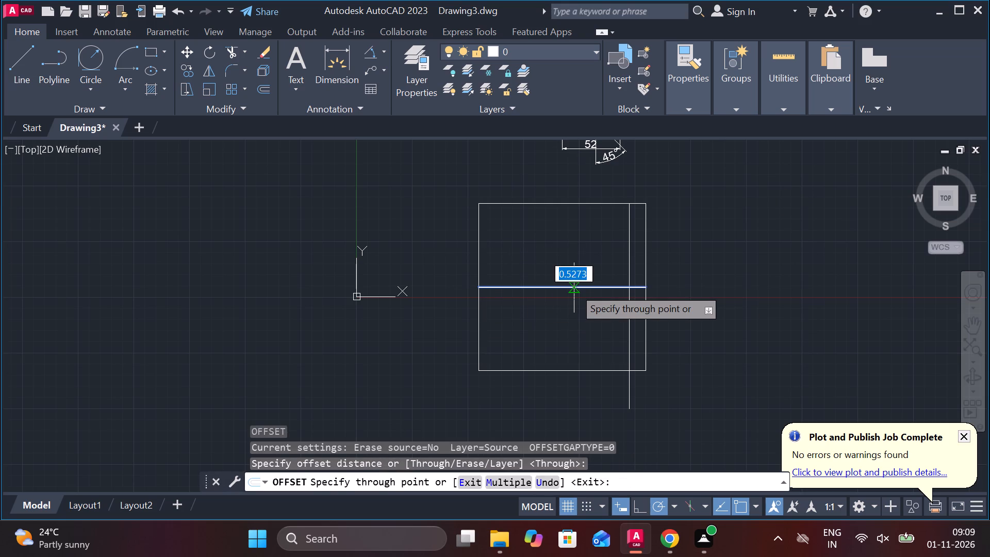
text(60)
key(Return)
click(579, 286)
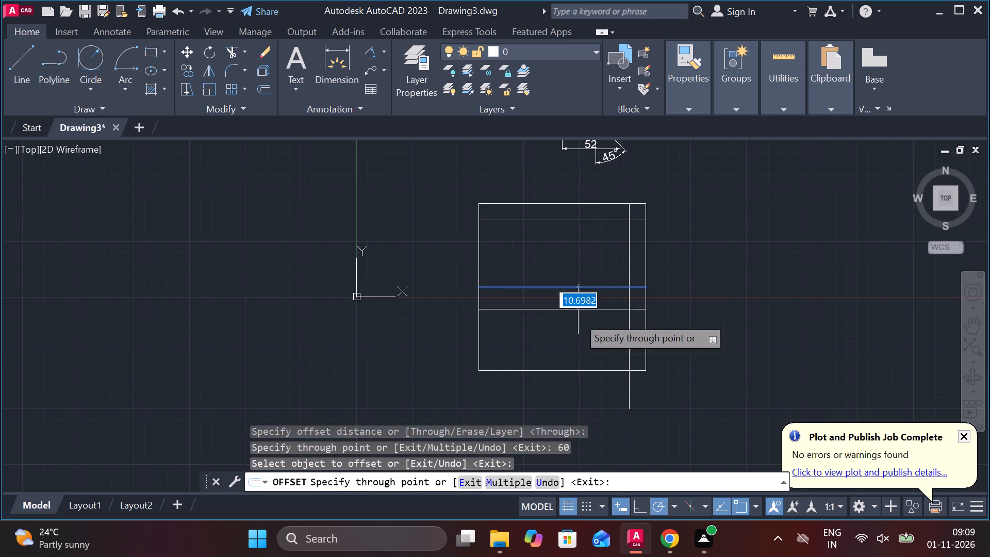
text(60)
key(Return)
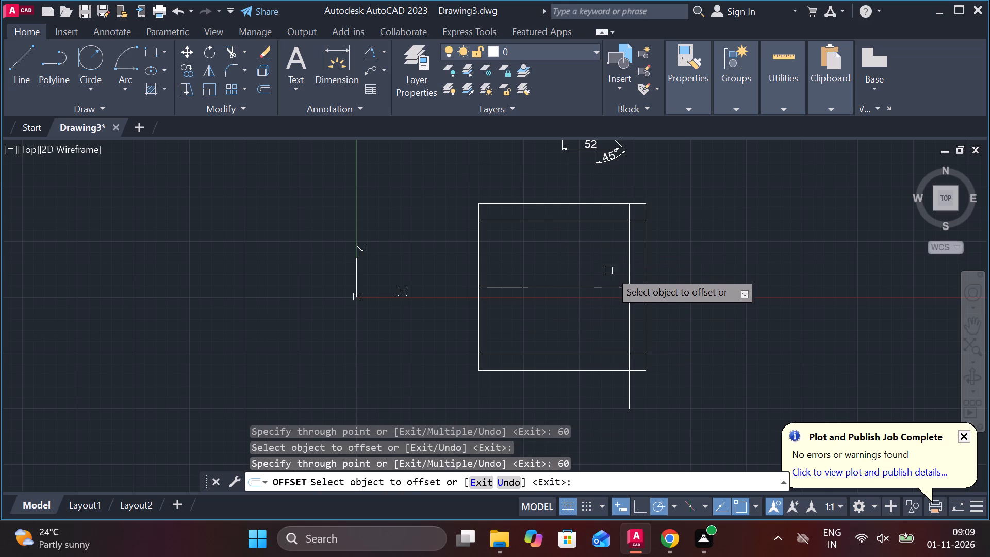
scroll(661, 217, up, 2)
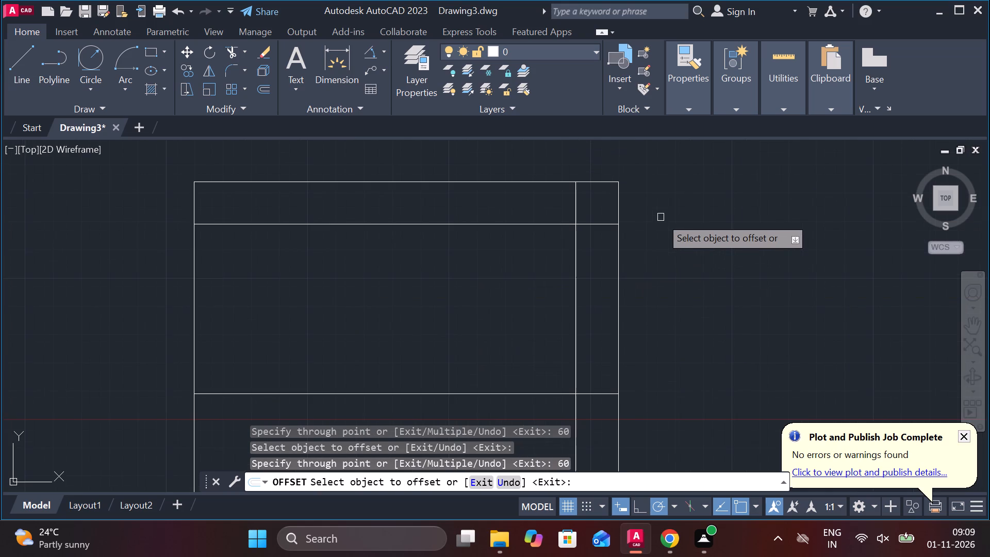
key(Escape)
Draw a 16-diameter circle centred where the upper offset line crosses the vertical line near the square's top-right corner.
middle_click(661, 217)
middle_drag(659, 256, 655, 314)
key(c)
key(space)
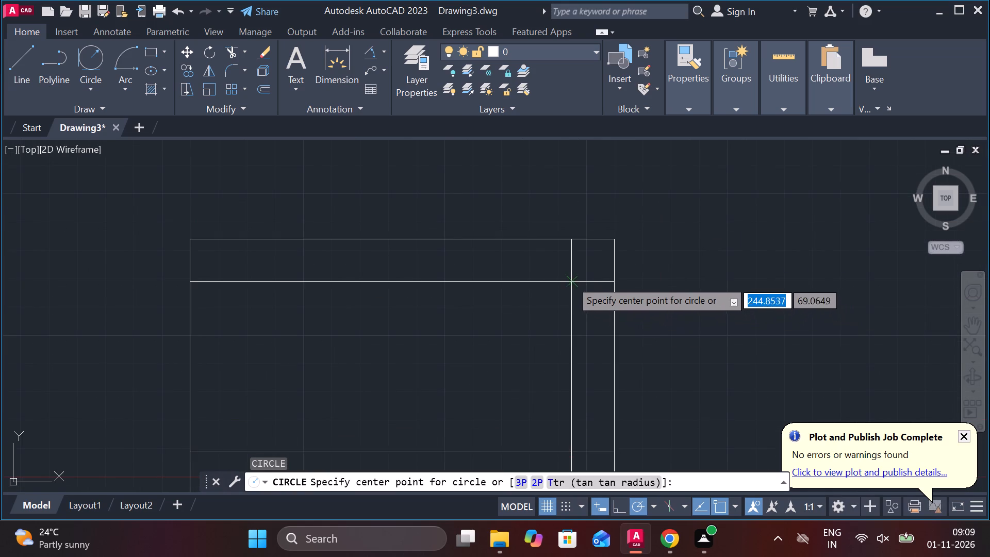
click(569, 278)
text(D)
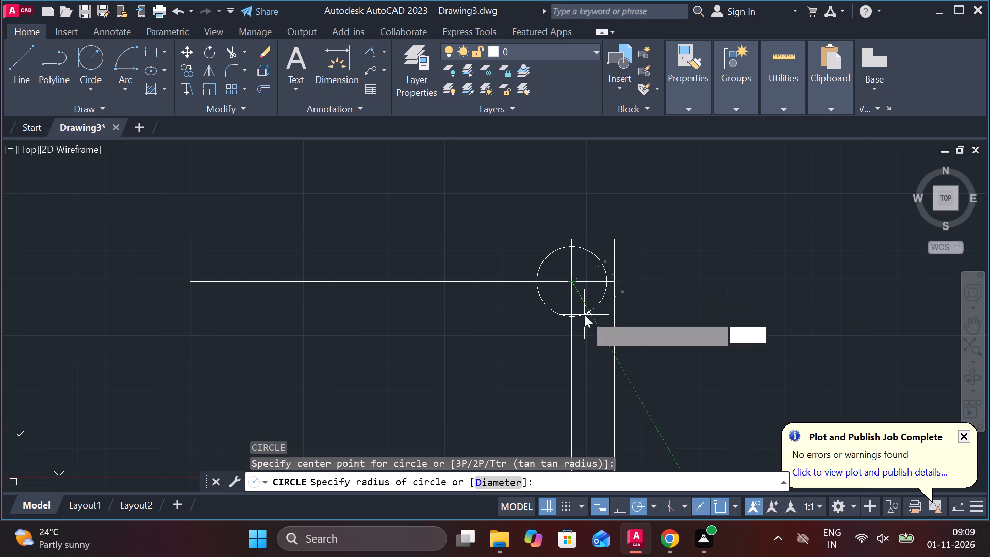
key(space)
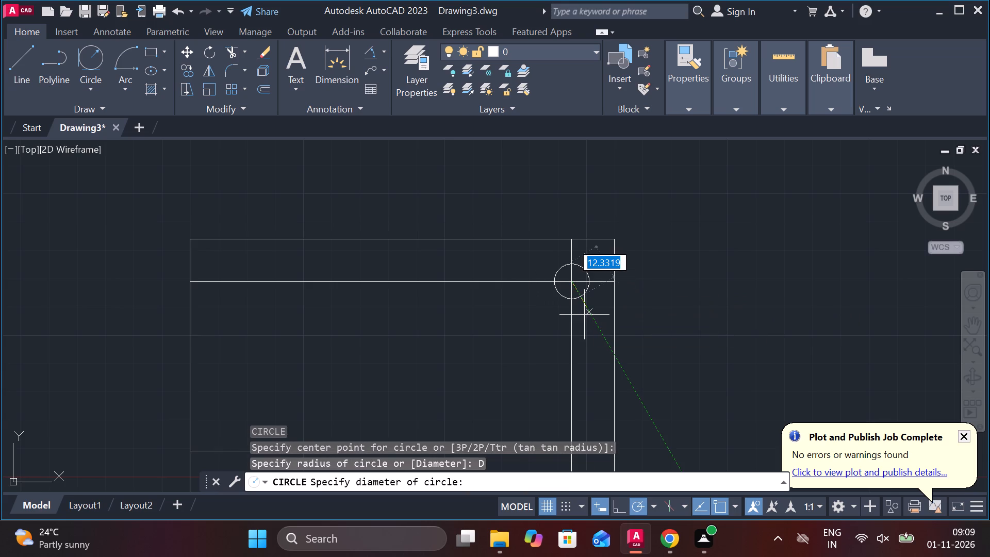
key(1)
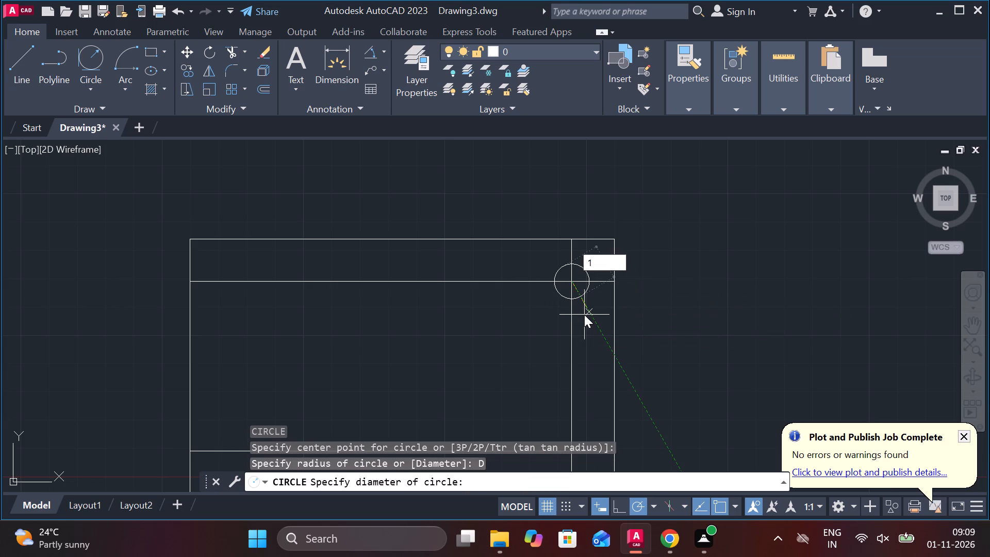
key(6)
key(Return)
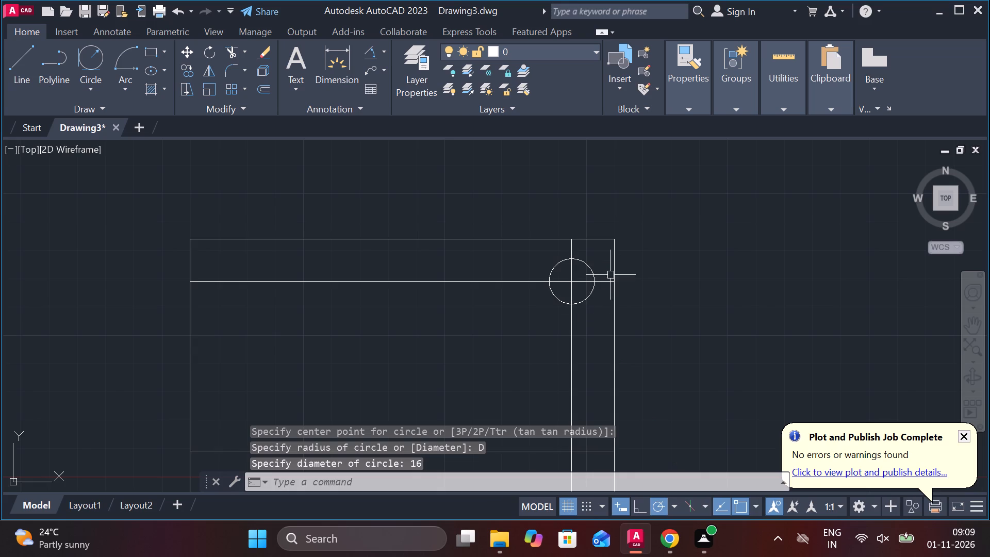
Offset the corner circle 1 unit outward to make a concentric outer circle.
click(583, 260)
key(o)
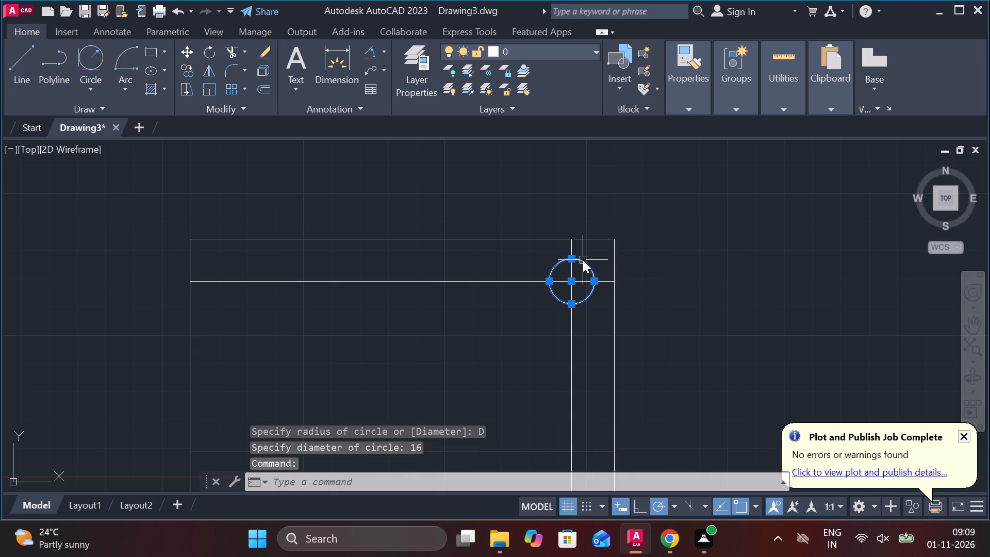
key(Return)
key(Return)
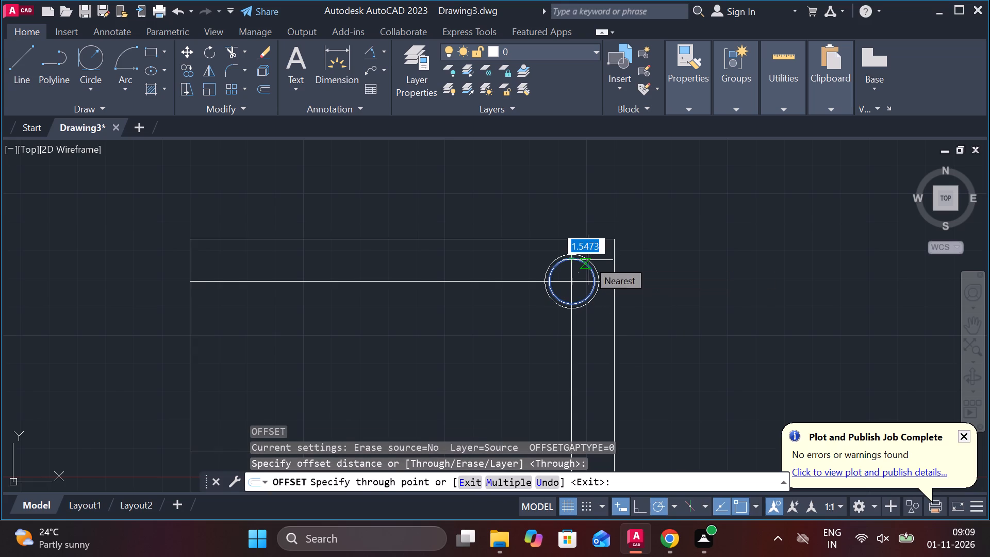
text(1)
key(space)
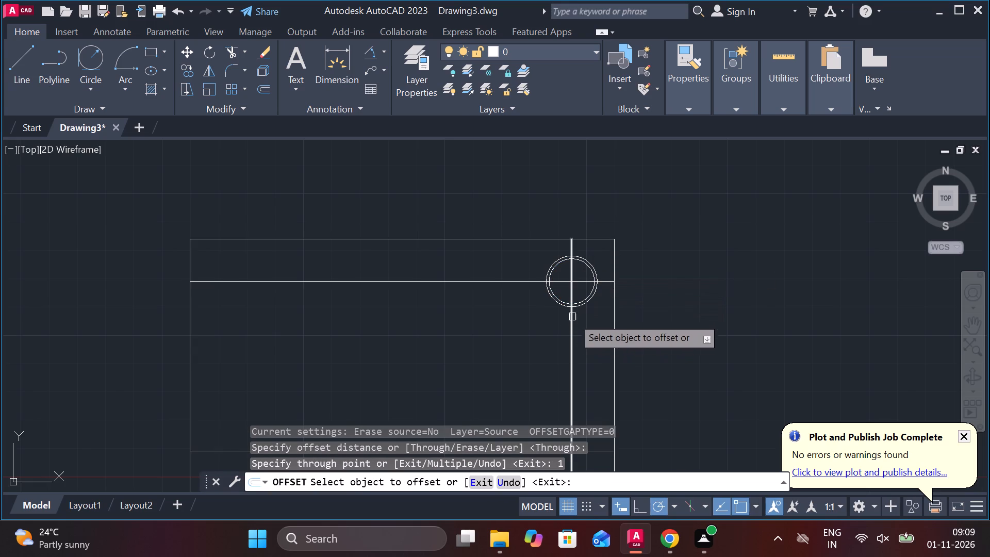
scroll(560, 290, up, 2)
key(Escape)
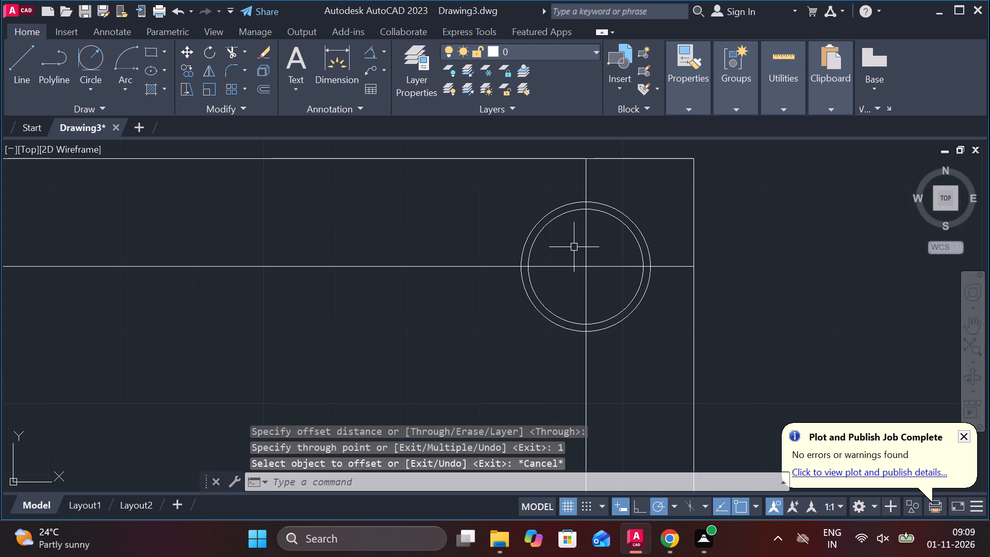
Trim away the upper-right quarter of the outer concentric circle at the square's corner.
text(TR)
key(space)
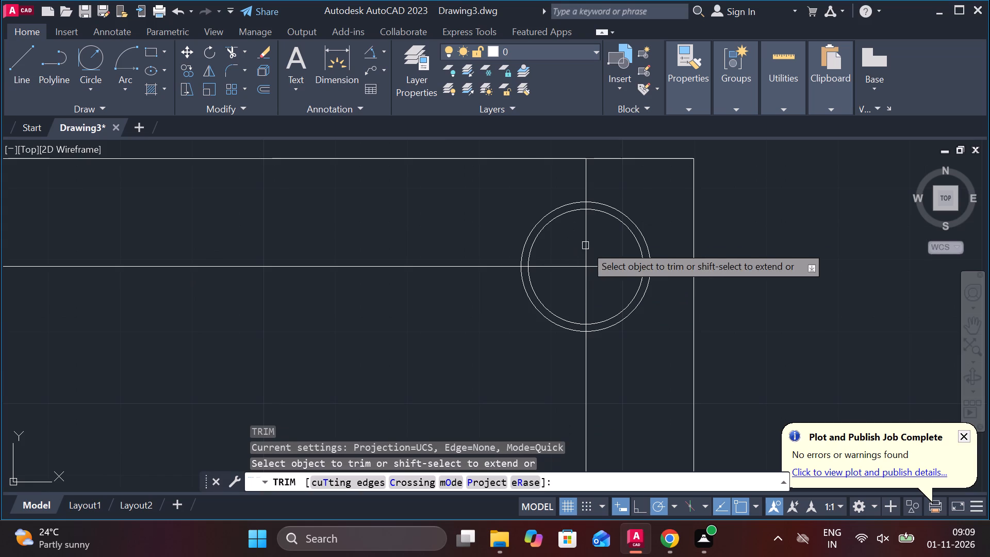
click(606, 205)
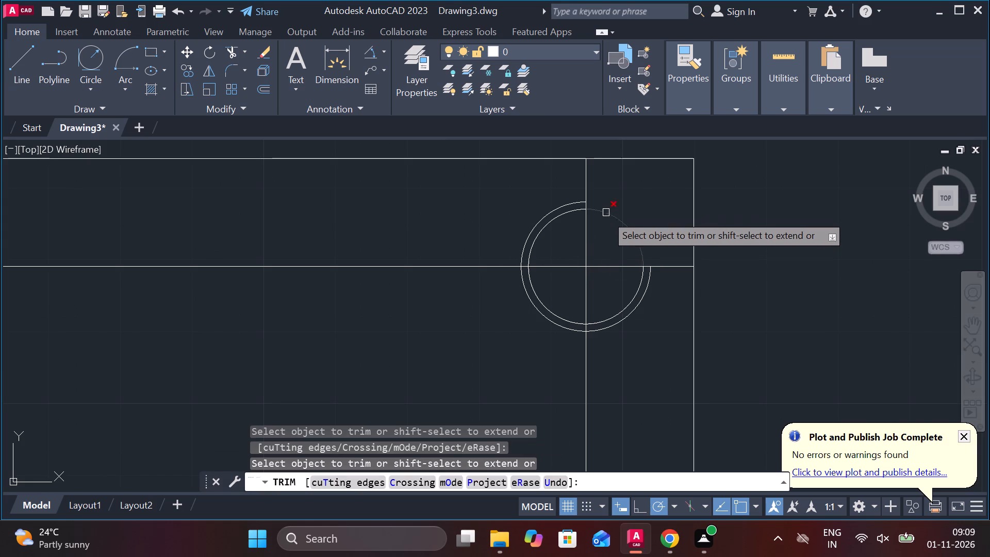
scroll(597, 351, down, 1)
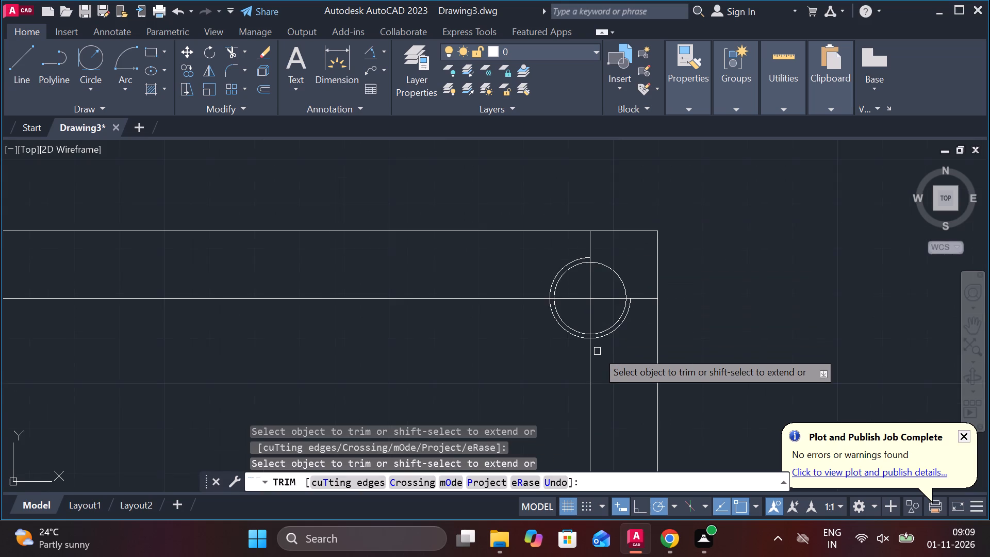
scroll(598, 358, down, 2)
key(Escape)
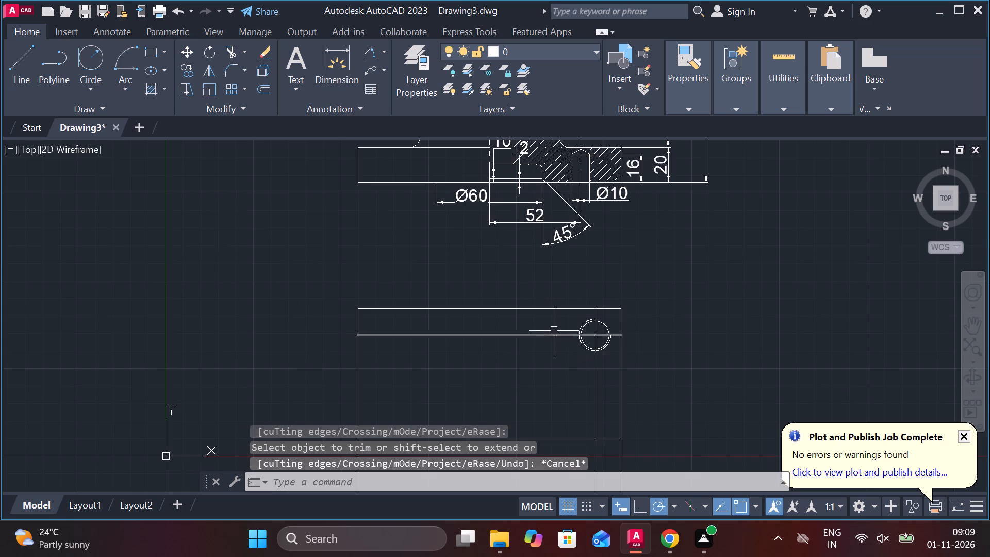
Copy the corner circle and its outer arc from the circle's centre to the midpoint of the upper horizontal line.
scroll(596, 334, up, 2)
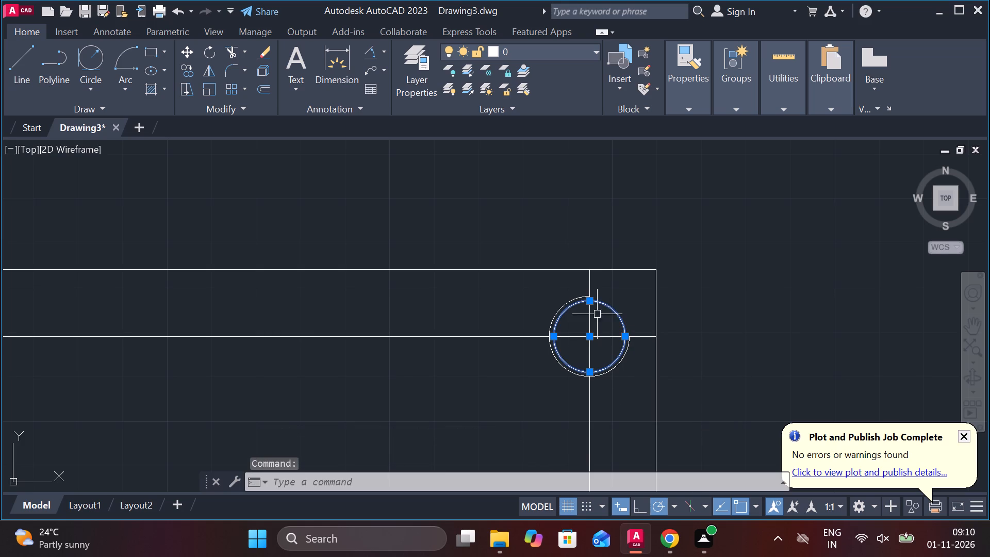
click(571, 299)
text(CO)
key(Return)
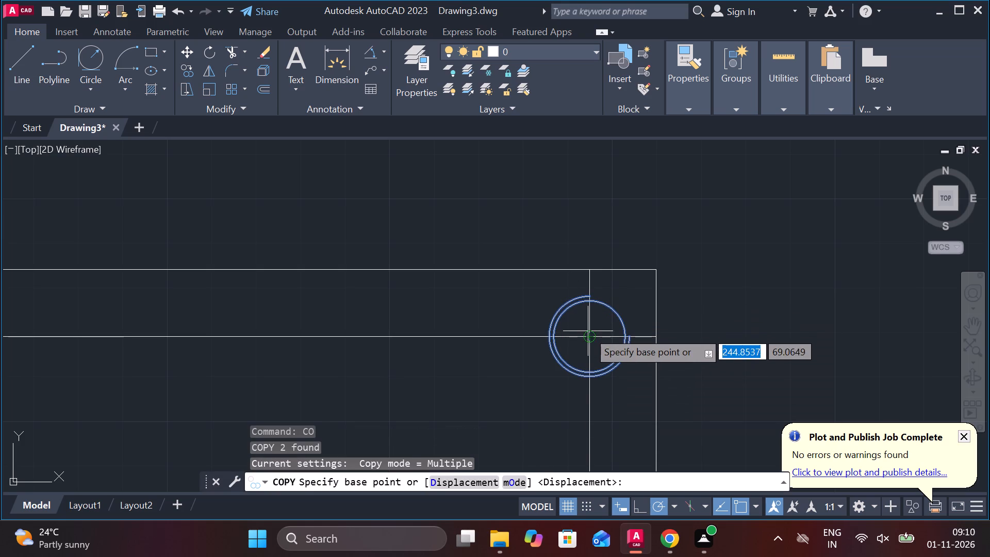
click(588, 331)
scroll(477, 343, down, 2)
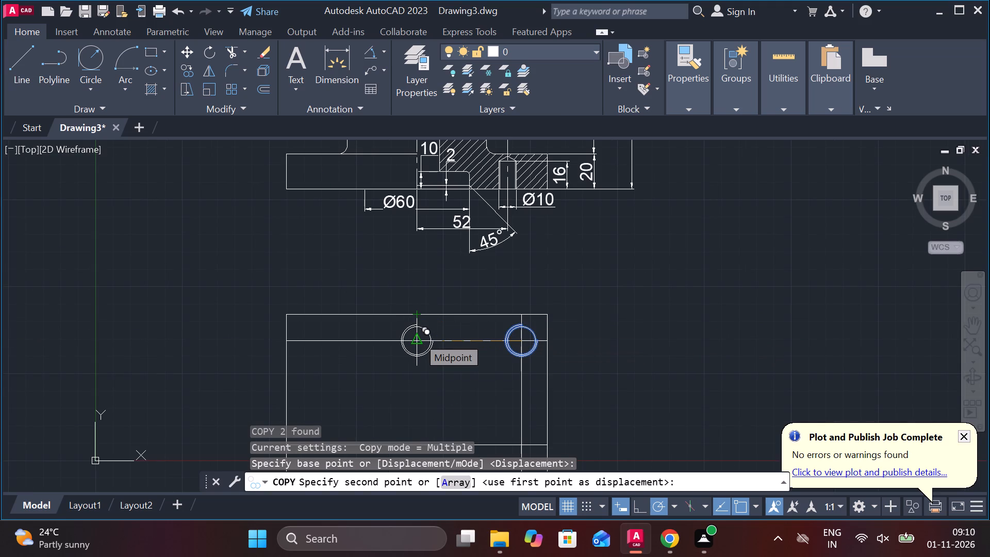
click(418, 337)
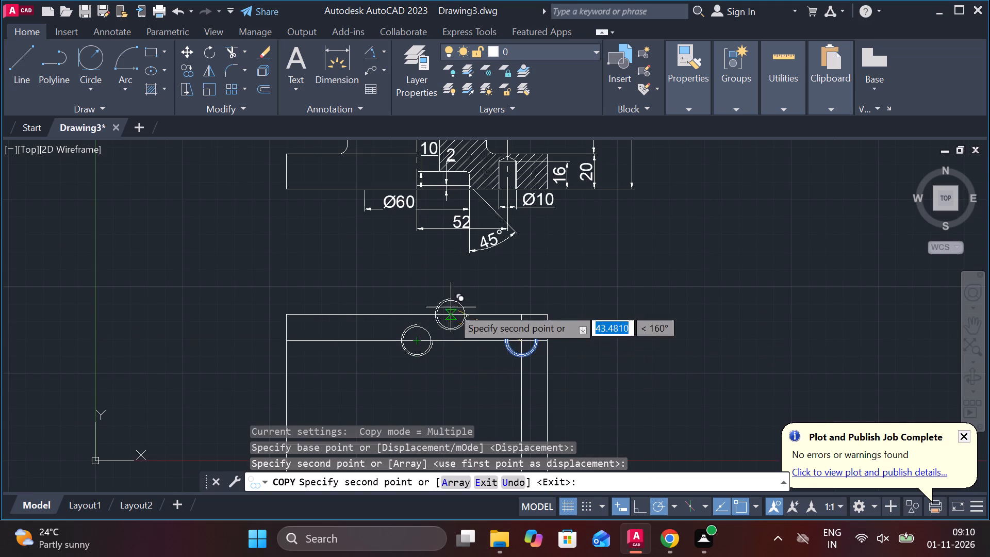
key(Escape)
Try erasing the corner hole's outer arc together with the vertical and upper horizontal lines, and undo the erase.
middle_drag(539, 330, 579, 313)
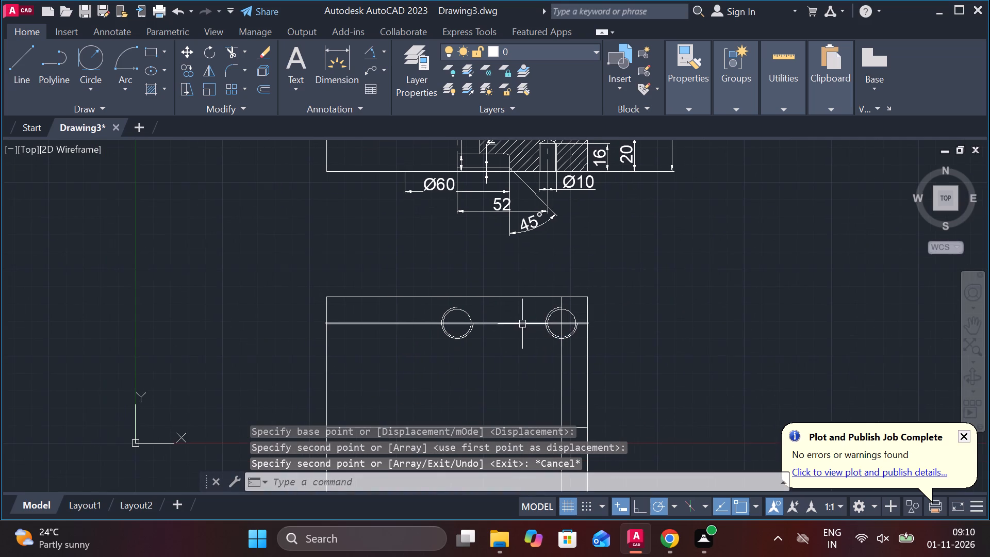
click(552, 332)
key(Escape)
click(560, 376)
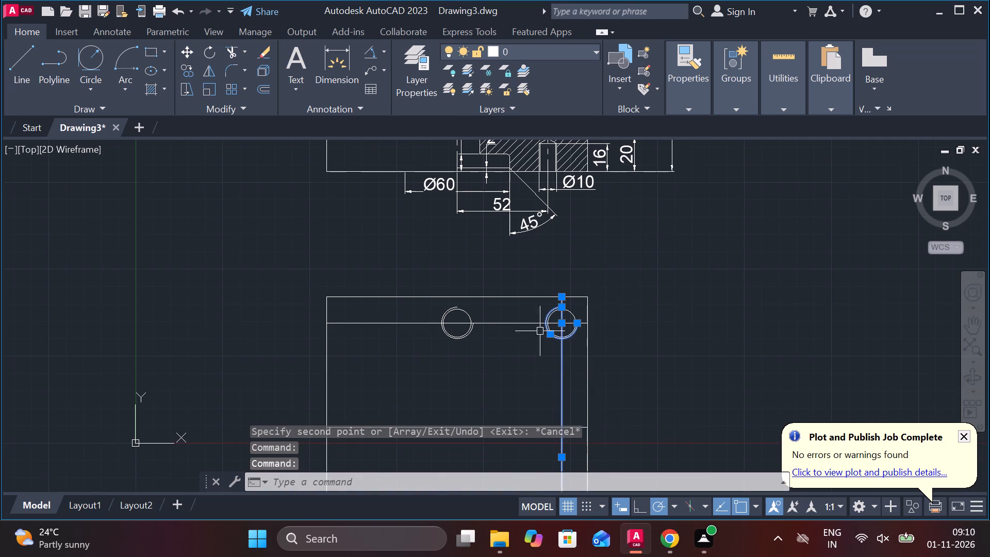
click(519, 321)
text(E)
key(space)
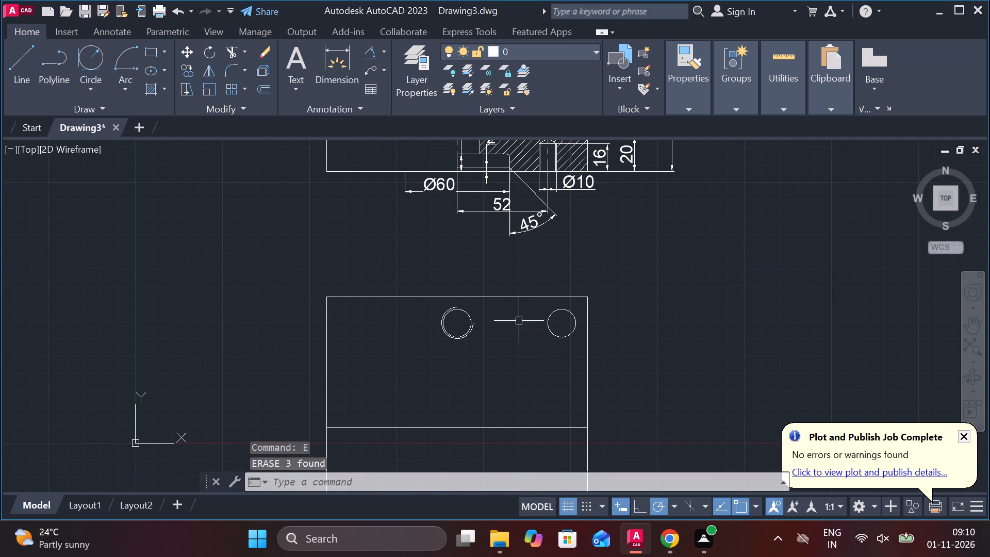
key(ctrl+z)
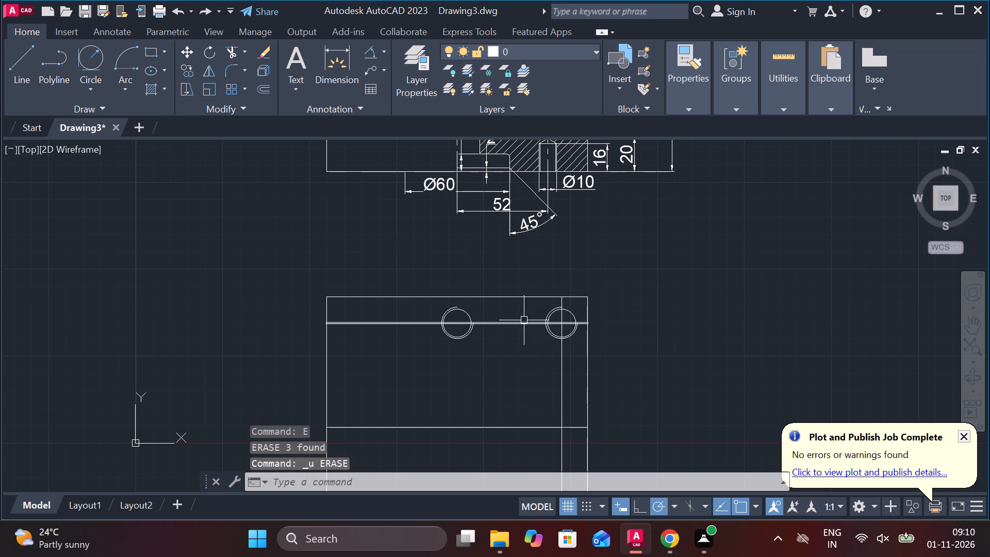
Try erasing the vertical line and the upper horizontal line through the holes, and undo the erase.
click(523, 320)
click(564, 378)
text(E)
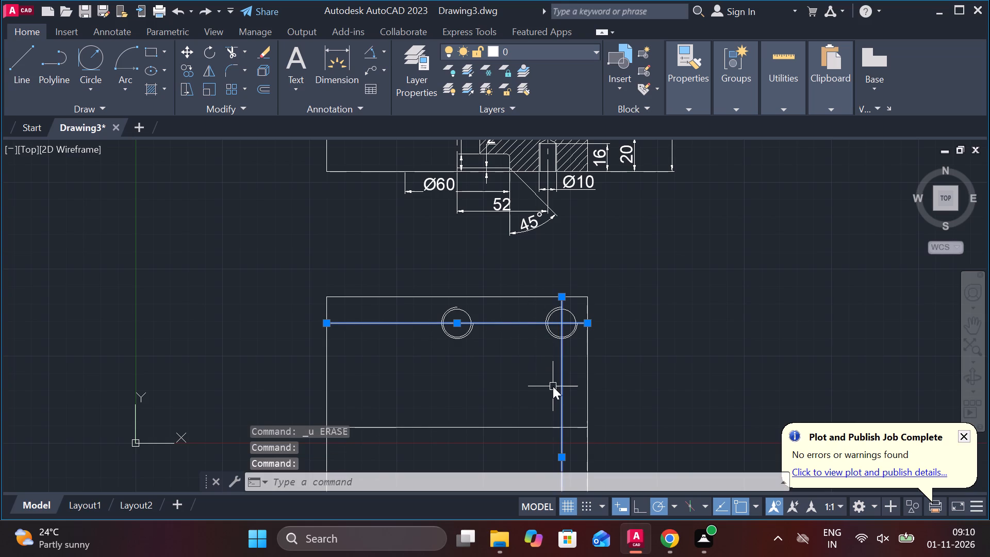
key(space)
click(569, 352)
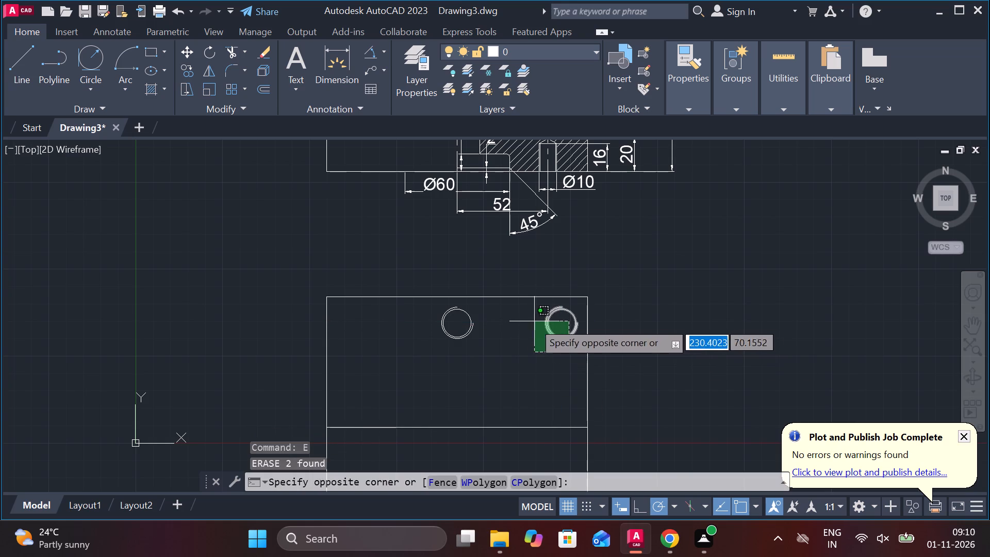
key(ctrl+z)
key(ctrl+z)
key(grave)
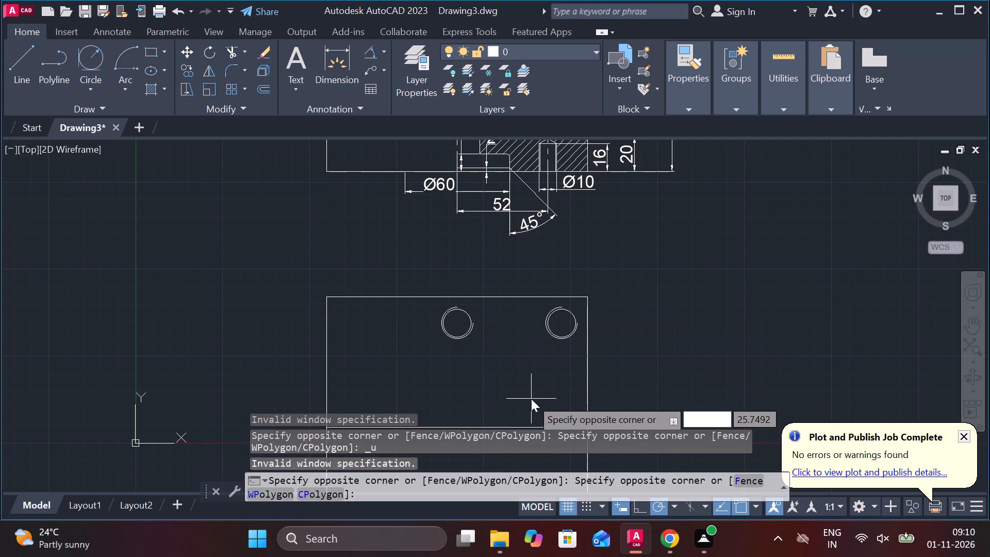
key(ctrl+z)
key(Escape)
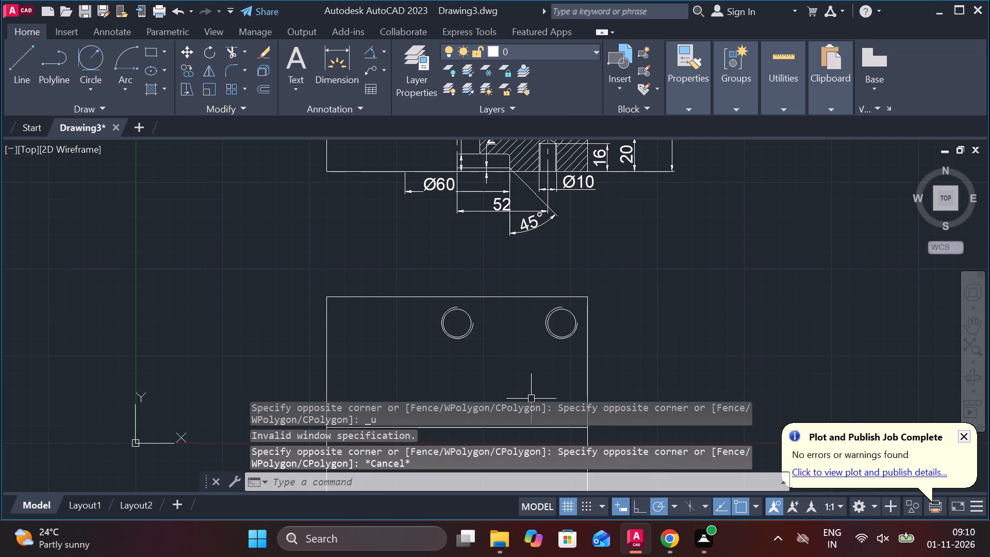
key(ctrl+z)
Draw a 1-unit vertical line joining the outer arc's top end to the inner circle on the middle hole.
scroll(442, 333, up, 2)
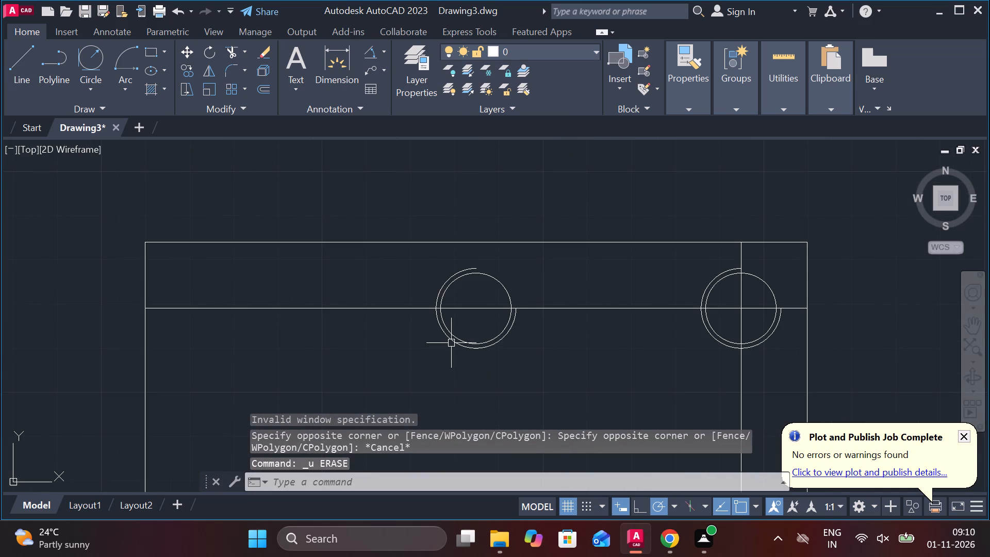
scroll(493, 281, up, 1)
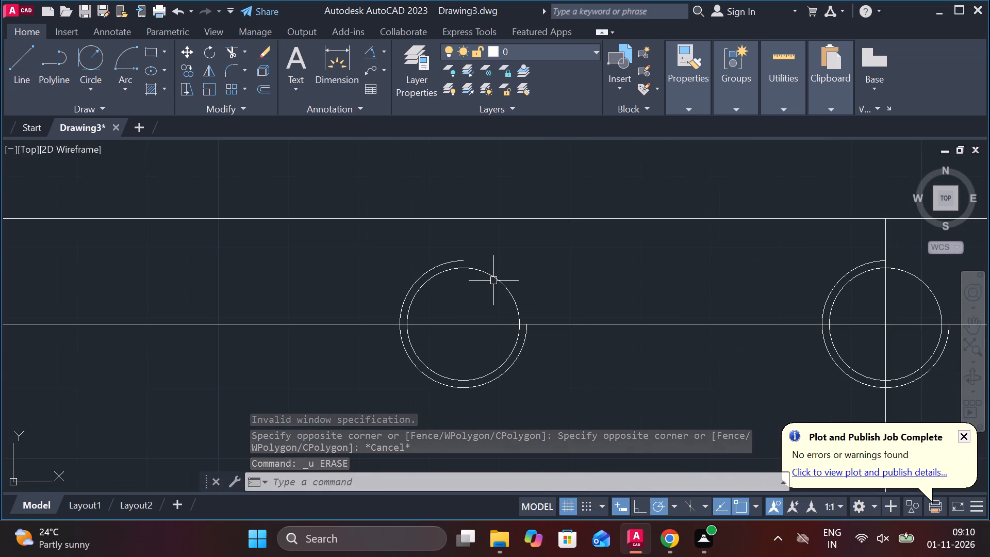
key(l)
key(Return)
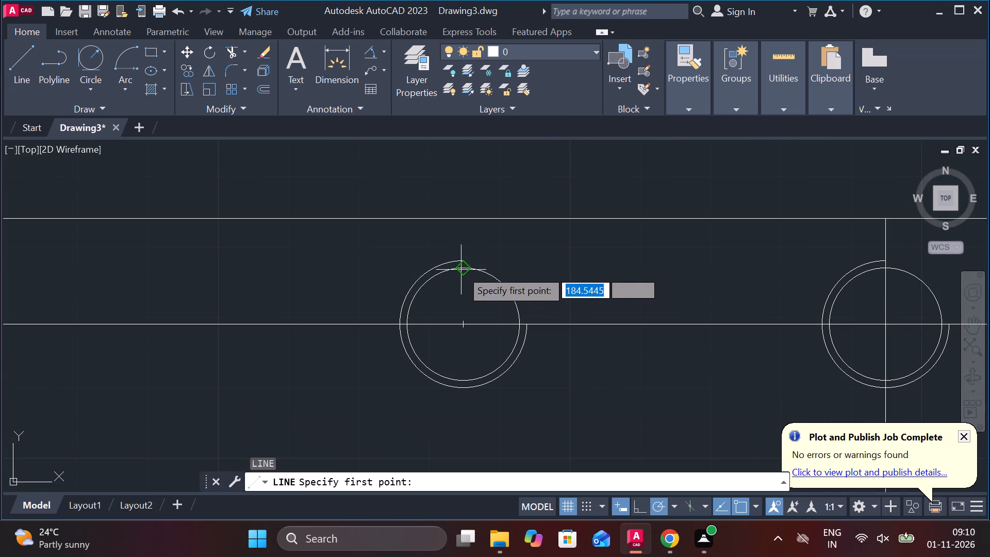
scroll(459, 267, up, 2)
click(465, 252)
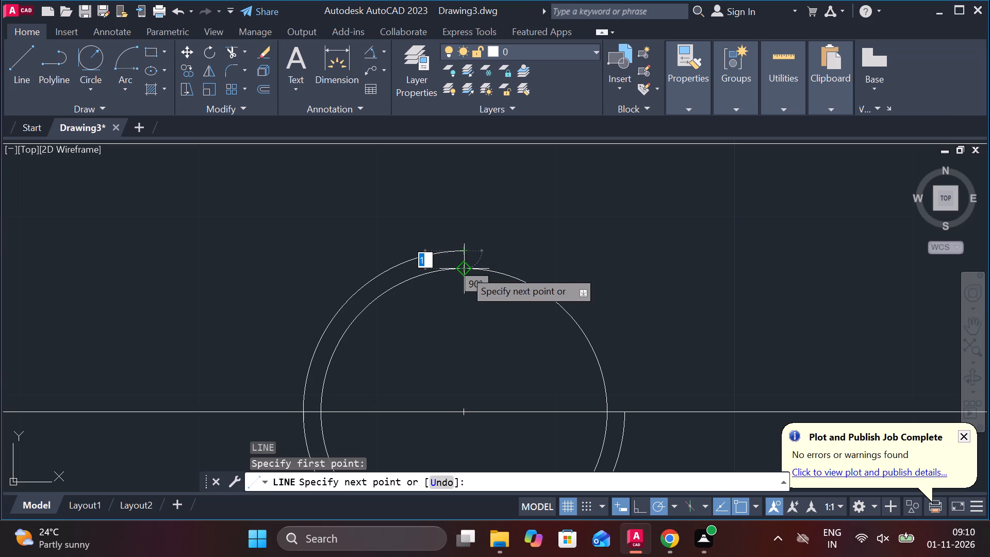
click(465, 270)
key(Escape)
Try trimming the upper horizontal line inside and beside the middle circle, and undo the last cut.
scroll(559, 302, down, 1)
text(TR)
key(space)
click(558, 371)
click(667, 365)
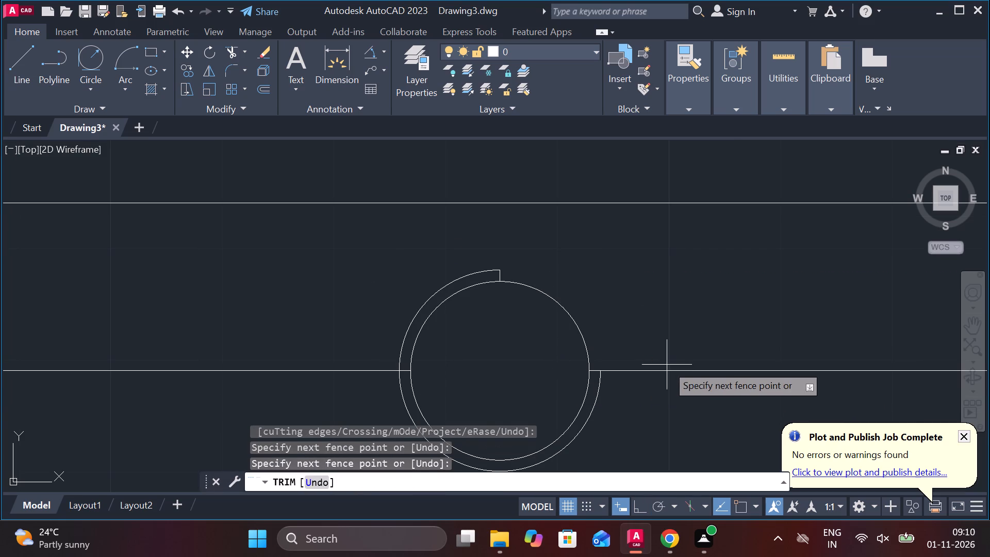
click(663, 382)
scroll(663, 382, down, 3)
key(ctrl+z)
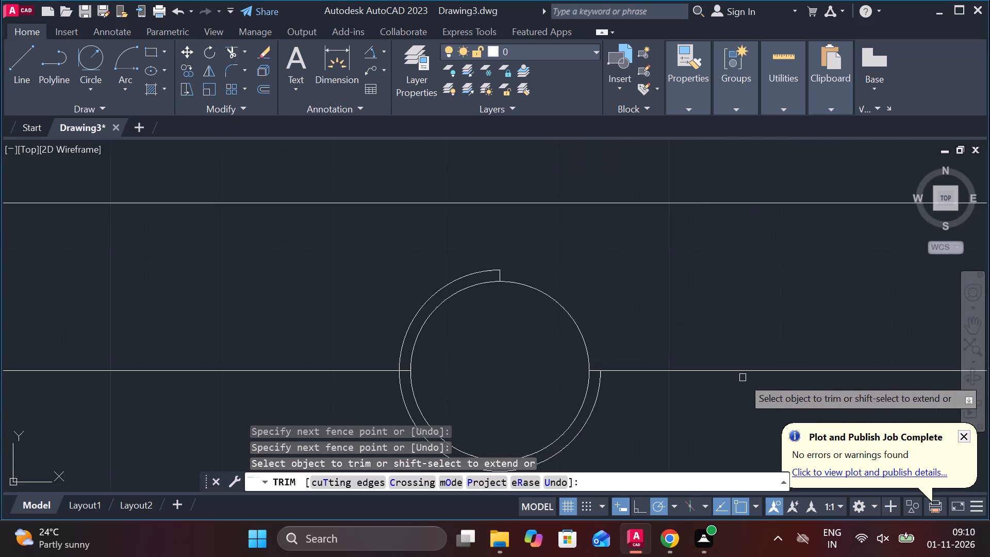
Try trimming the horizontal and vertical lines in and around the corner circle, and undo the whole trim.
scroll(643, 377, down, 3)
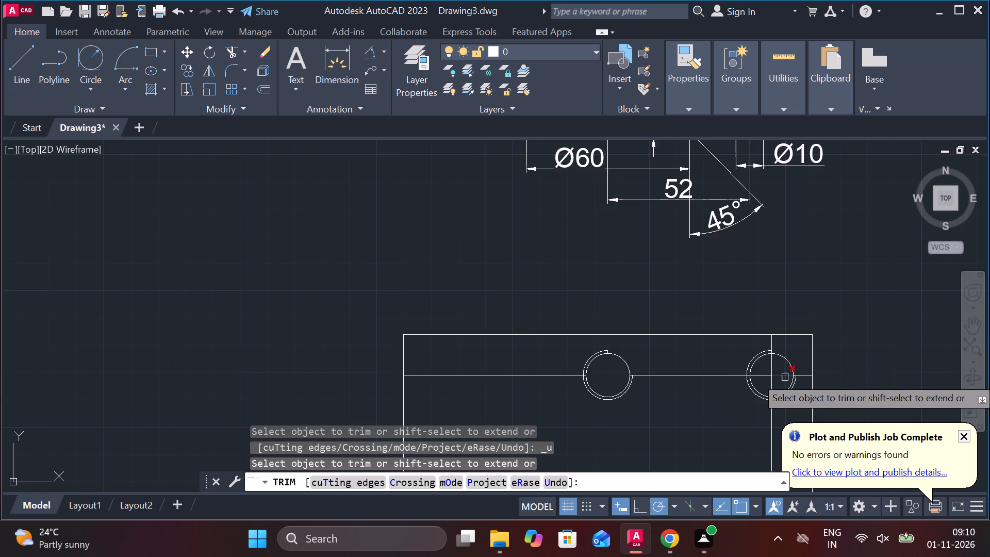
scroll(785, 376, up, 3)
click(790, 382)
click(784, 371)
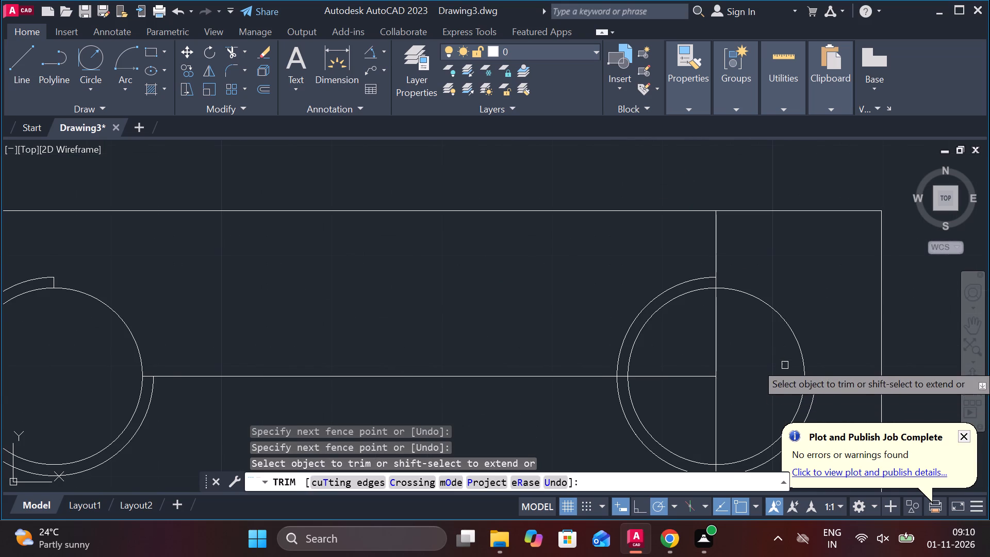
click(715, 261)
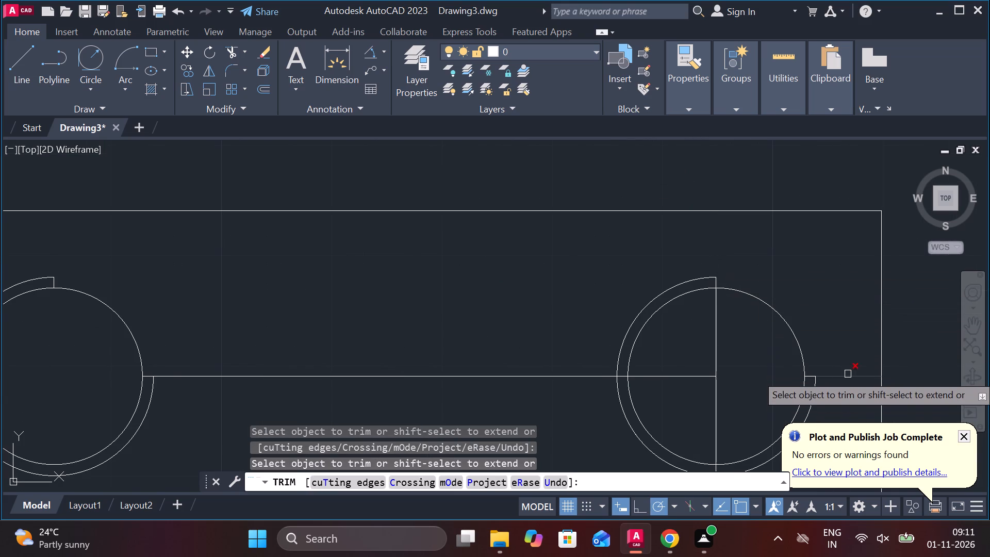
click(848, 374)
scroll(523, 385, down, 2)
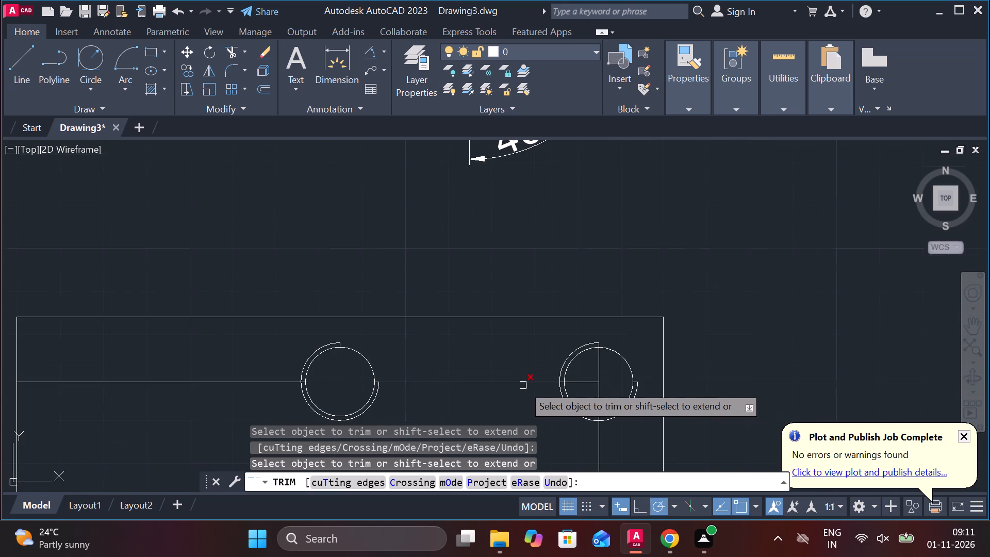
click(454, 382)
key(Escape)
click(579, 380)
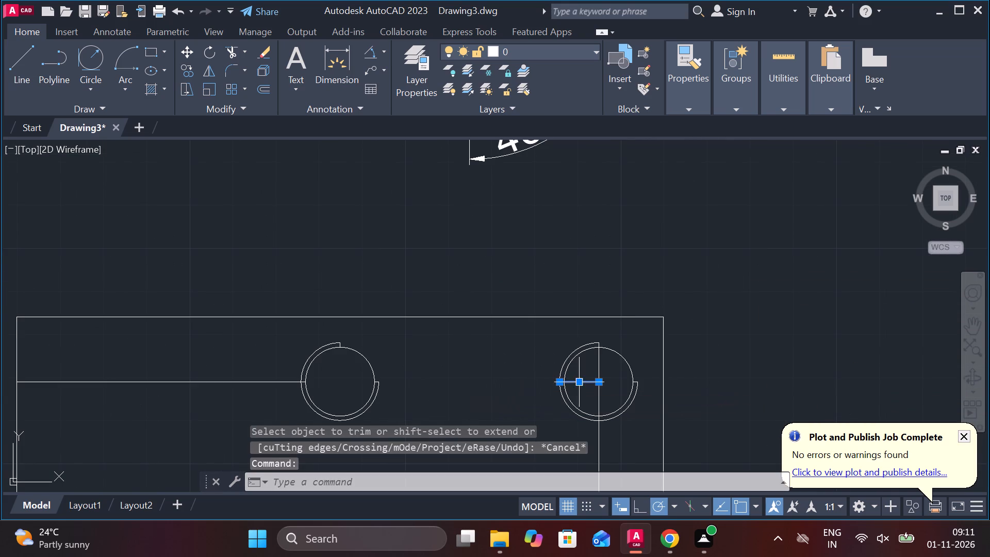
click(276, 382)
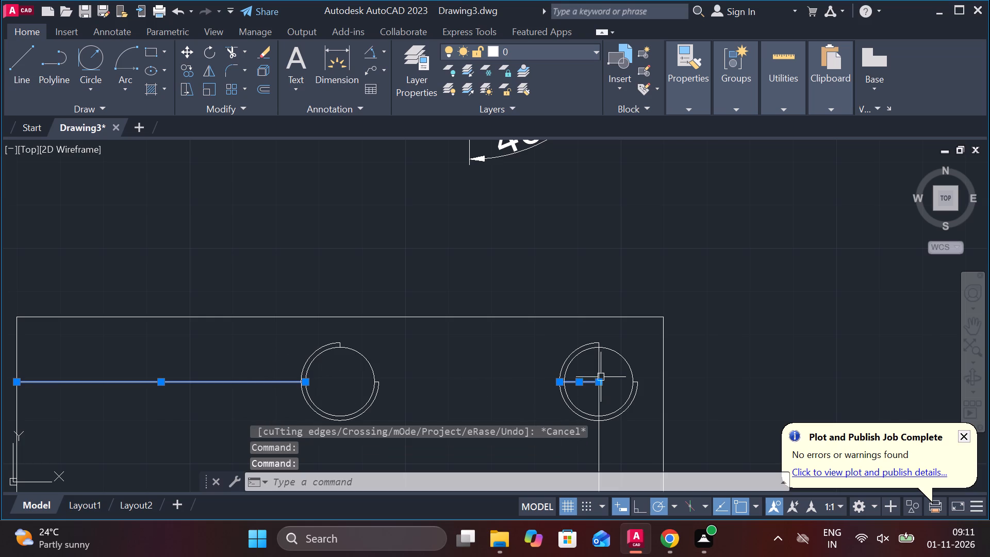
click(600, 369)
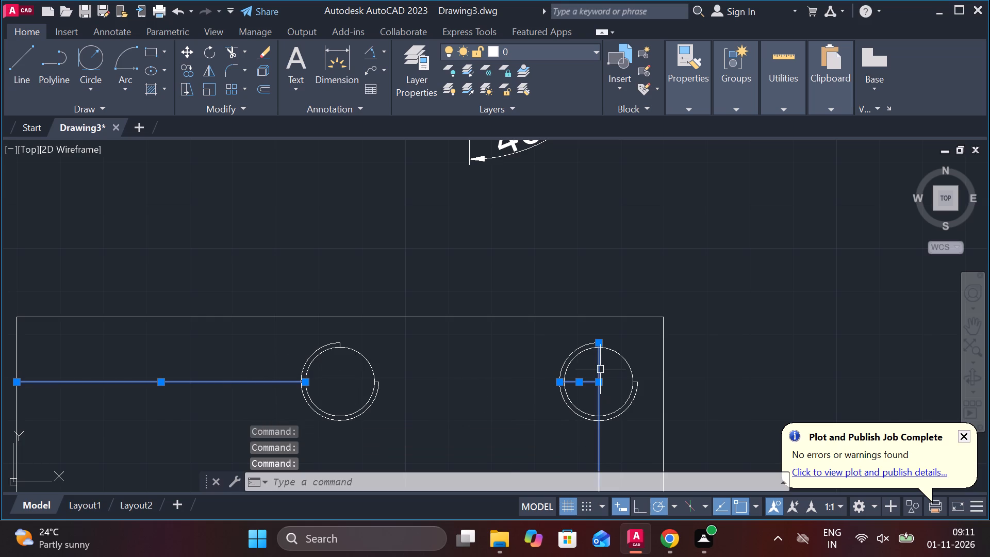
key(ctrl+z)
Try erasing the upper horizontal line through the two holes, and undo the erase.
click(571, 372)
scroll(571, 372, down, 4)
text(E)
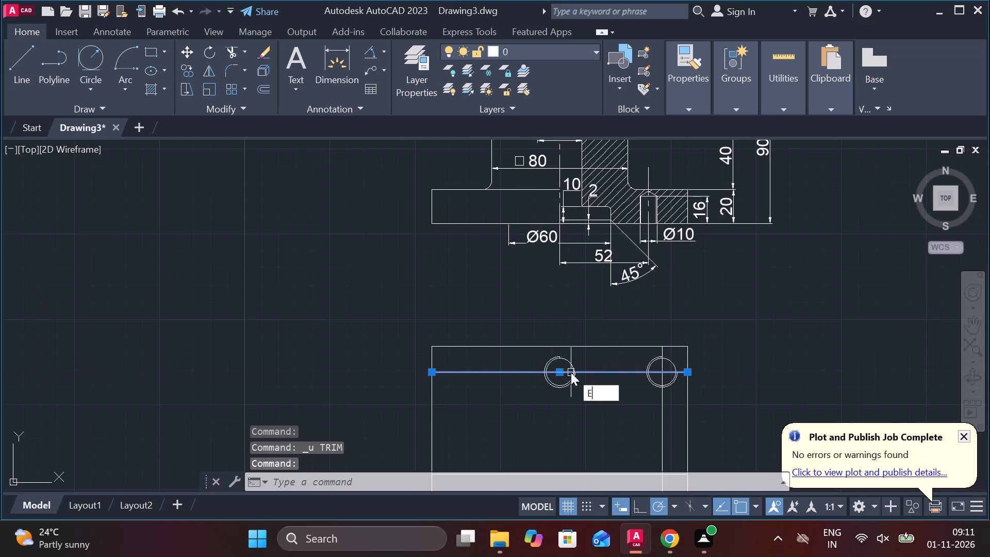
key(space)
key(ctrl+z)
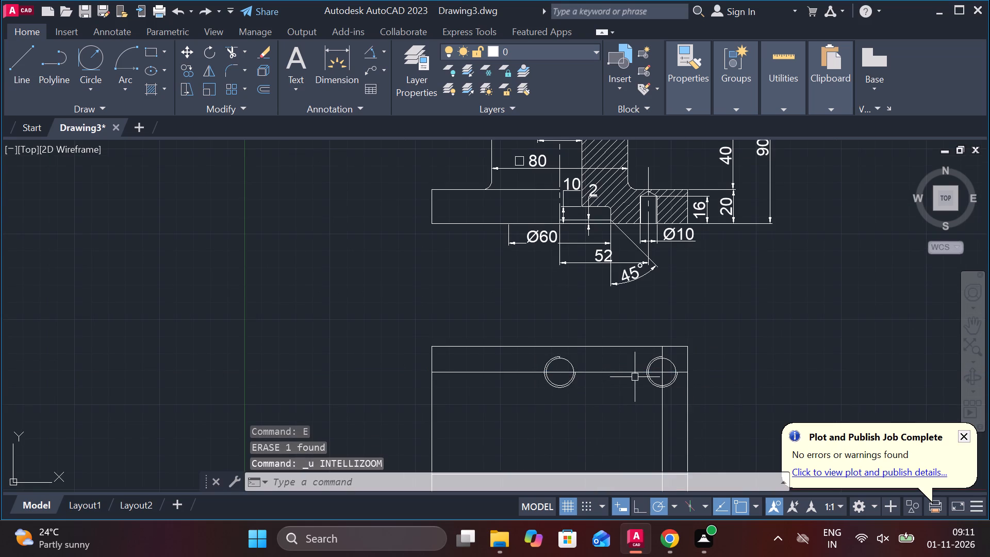
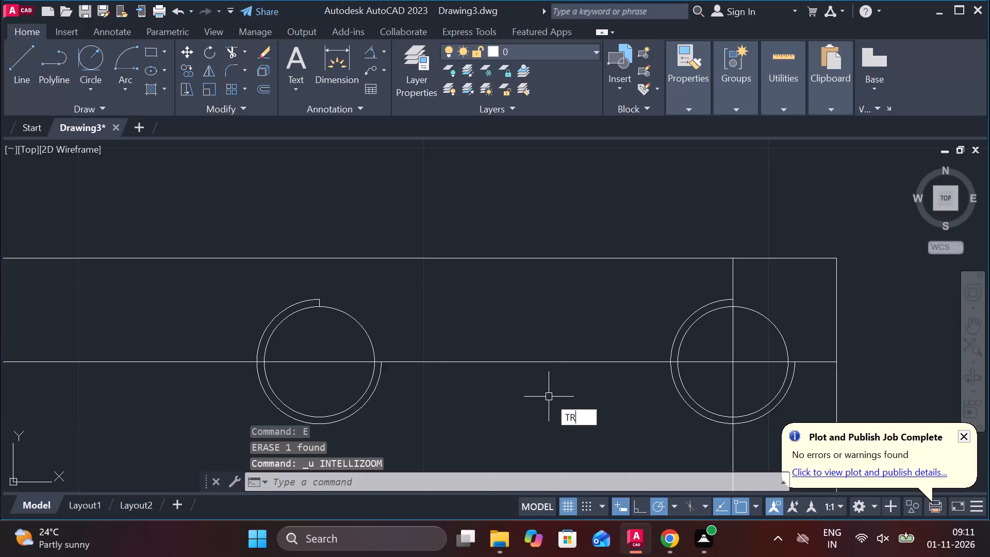
Trim the upper horizontal line between the two holes and around the corner hole, and erase its leftover piece inside that hole.
click(438, 365)
click(772, 364)
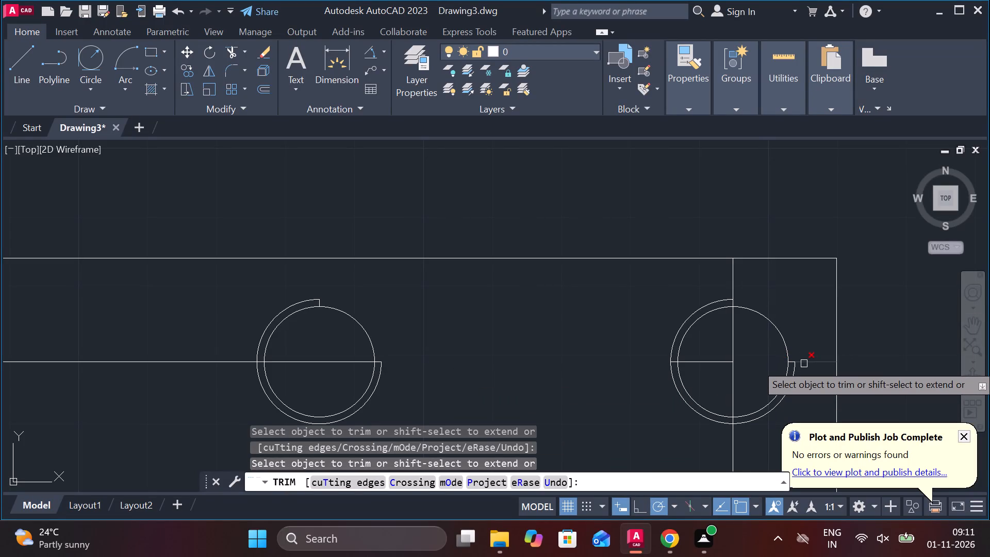
click(806, 364)
click(695, 366)
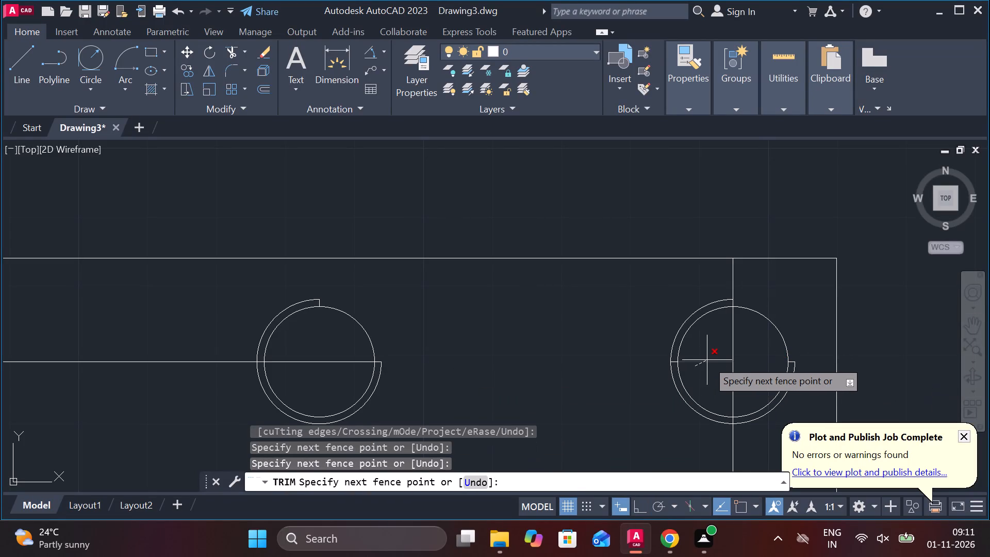
key(Escape)
click(705, 358)
key(Escape)
click(703, 361)
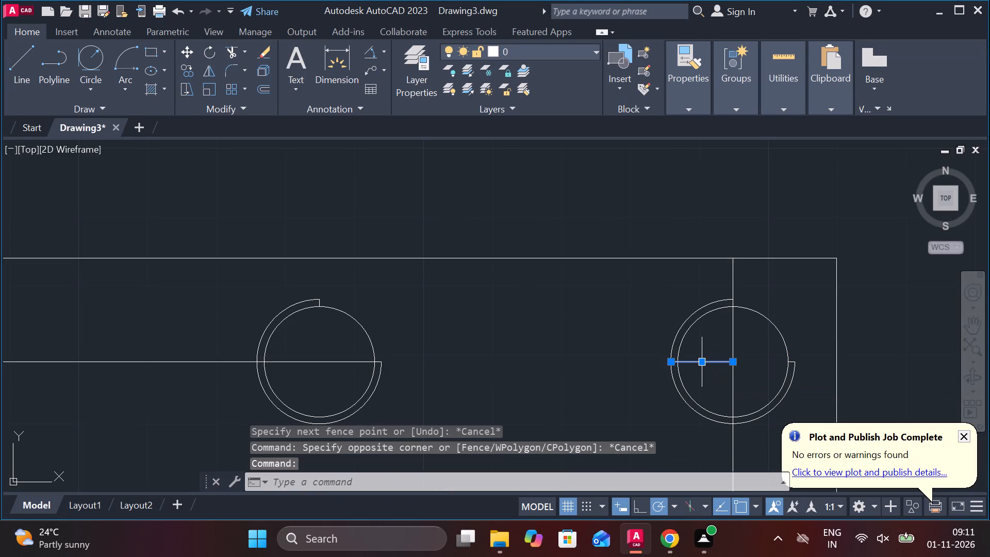
text(E)
key(space)
Trim the vertical line above and inside the corner hole, and erase its remaining part below the hole.
text(TR)
key(space)
click(735, 283)
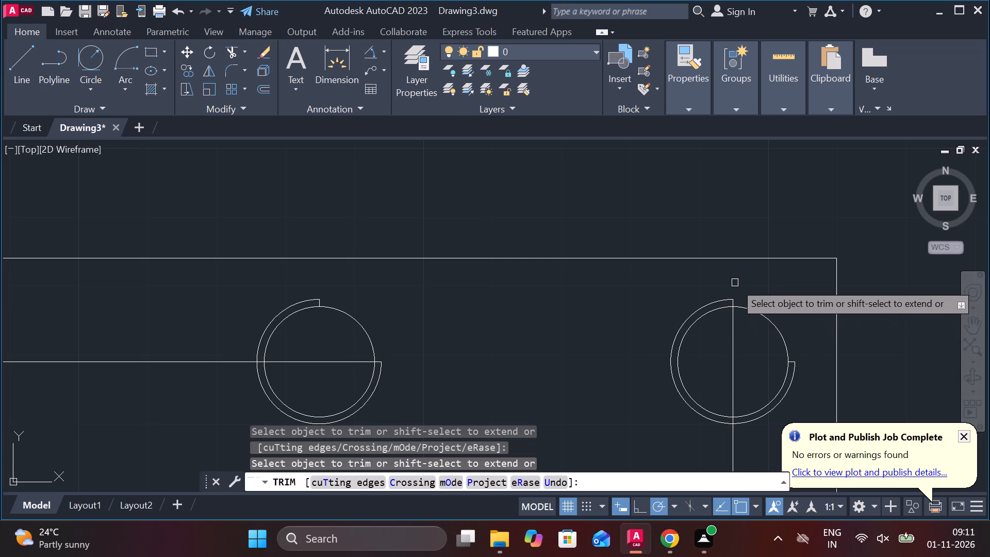
click(735, 321)
key(Escape)
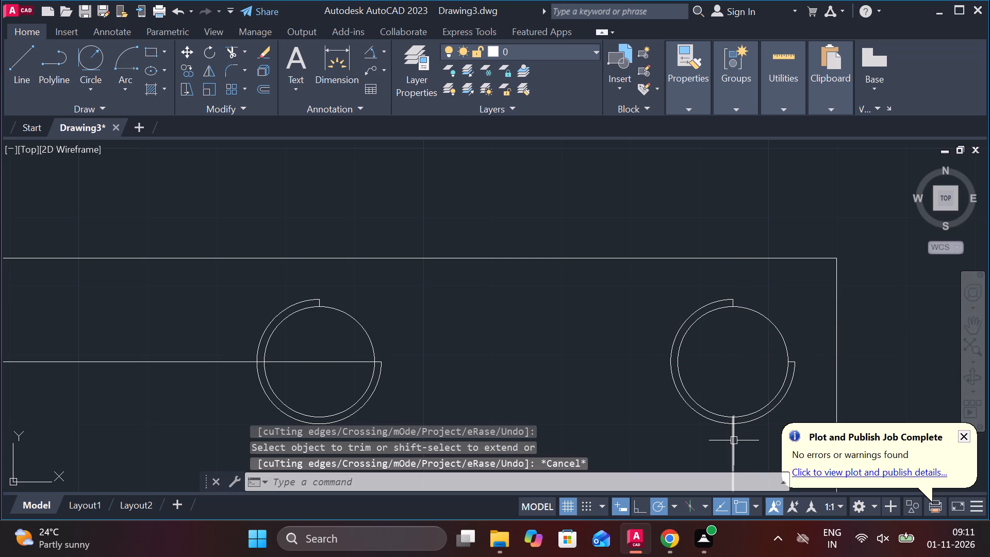
click(734, 440)
text(E)
key(space)
Trim the upper horizontal line inside the middle hole and erase the rest of that line running to the plate's left side.
middle_drag(350, 368, 421, 385)
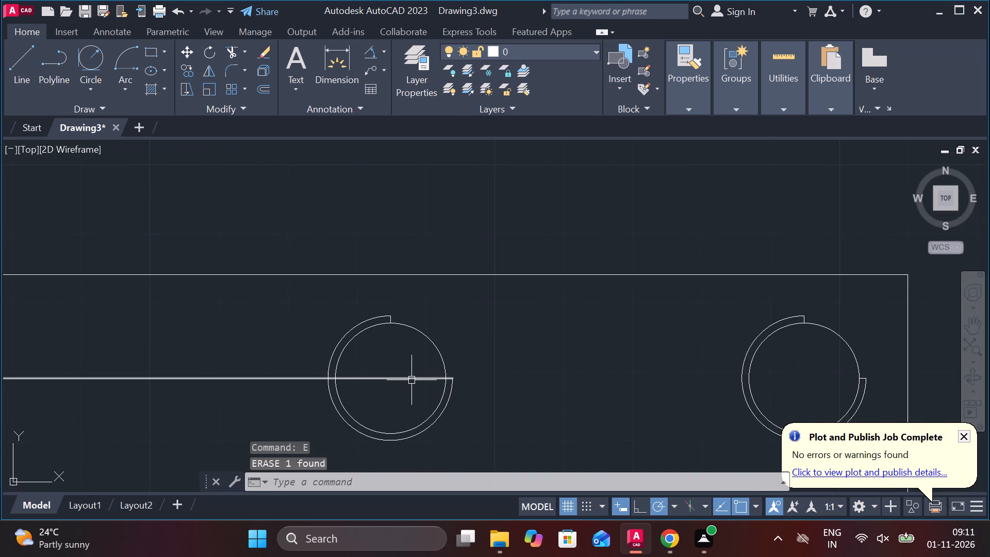
text(TR)
key(space)
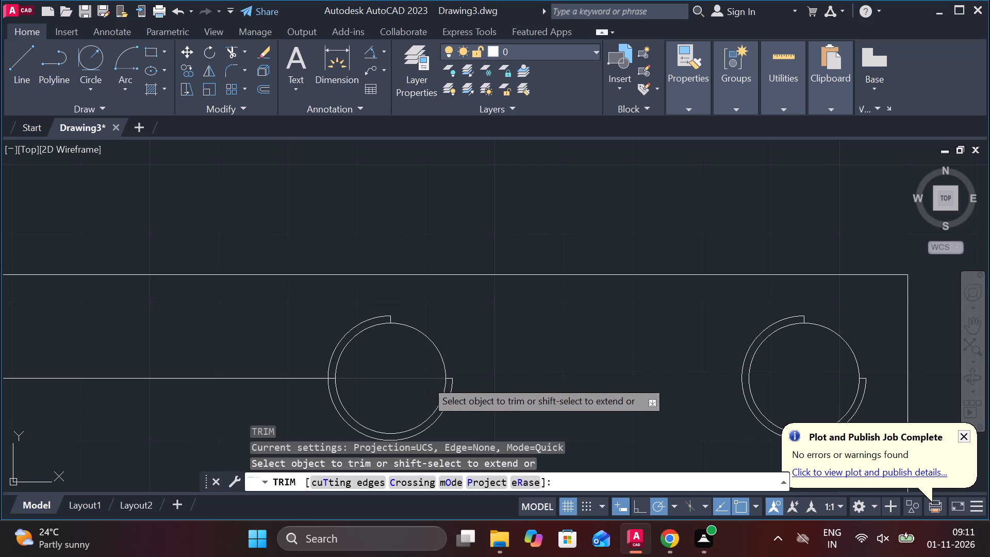
click(426, 380)
key(Escape)
scroll(348, 392, down, 2)
scroll(334, 392, up, 2)
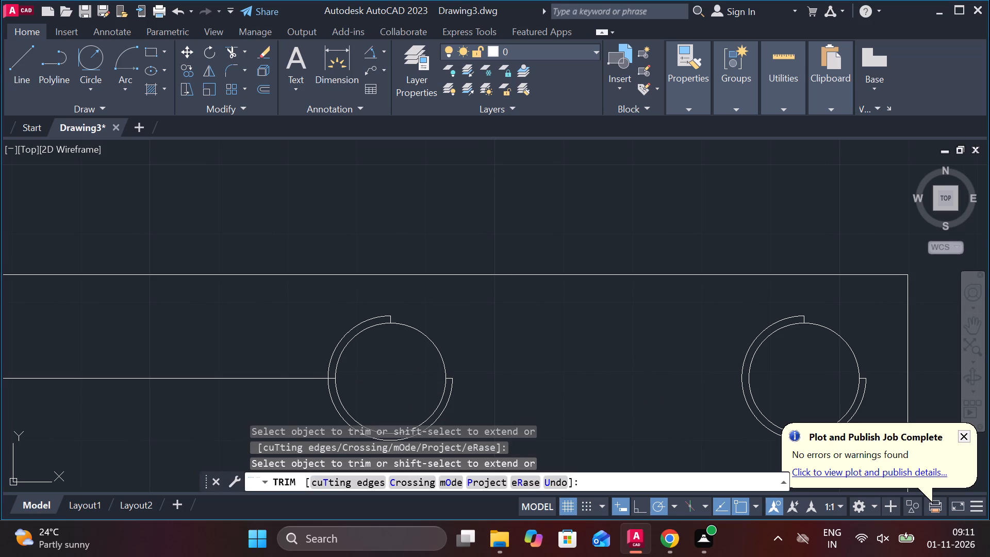
scroll(334, 392, up, 1)
scroll(334, 392, down, 3)
scroll(287, 397, up, 2)
click(328, 375)
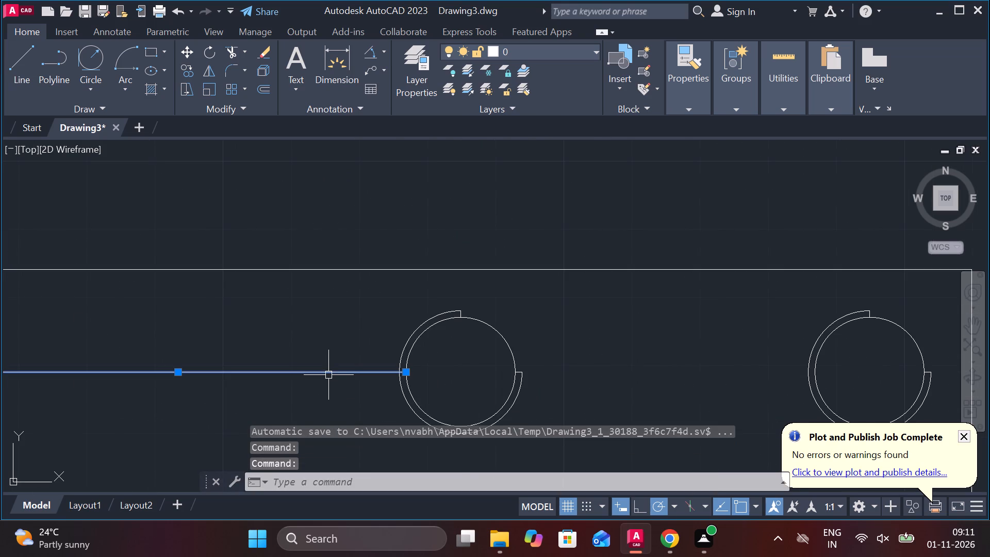
text(E)
key(space)
scroll(436, 398, down, 2)
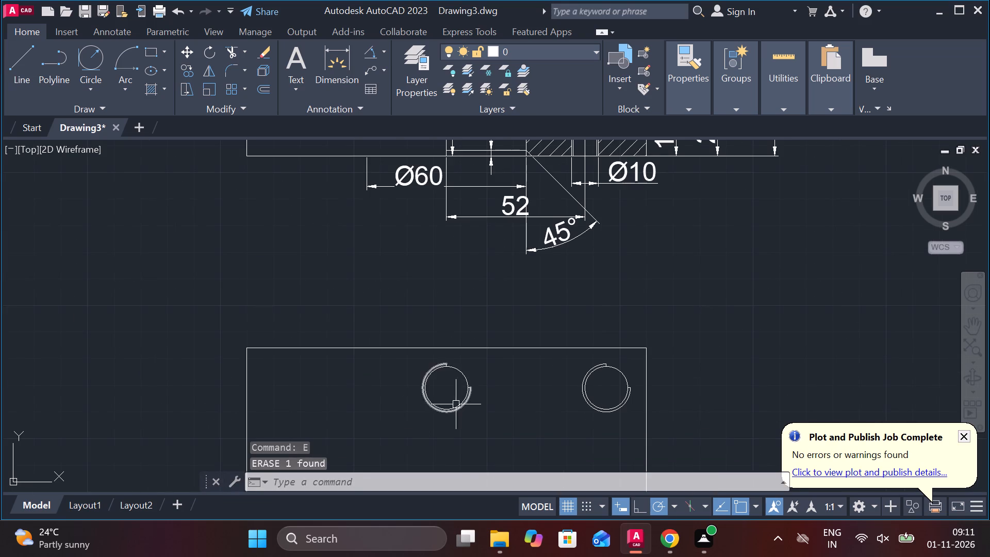
Mirror the upper-right corner hole about the vertical axis through the middle hole, keeping the original.
middle_drag(458, 387, 502, 366)
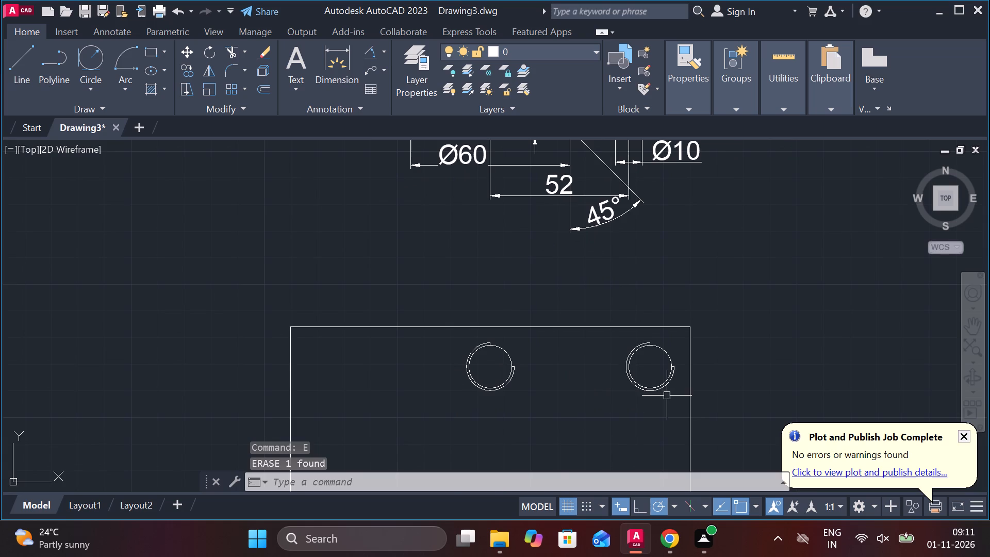
click(667, 396)
click(613, 348)
text(MO)
key(BackSpace)
key(i)
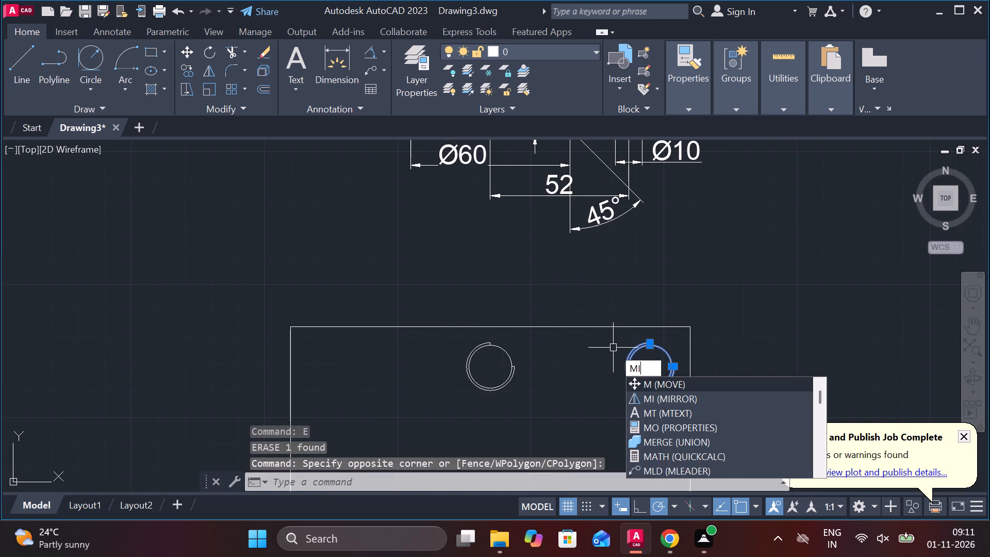
key(Return)
click(485, 327)
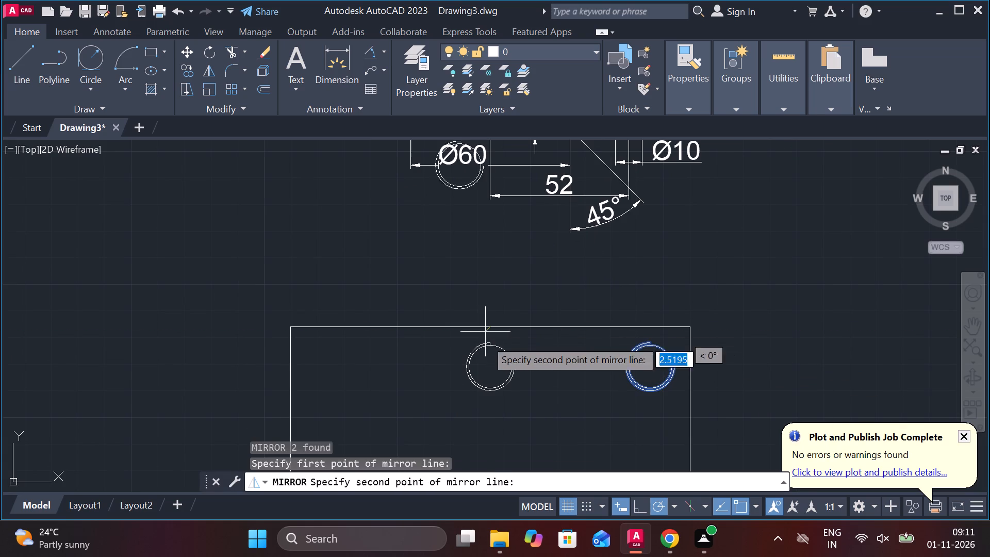
click(485, 362)
drag(505, 417, 485, 362)
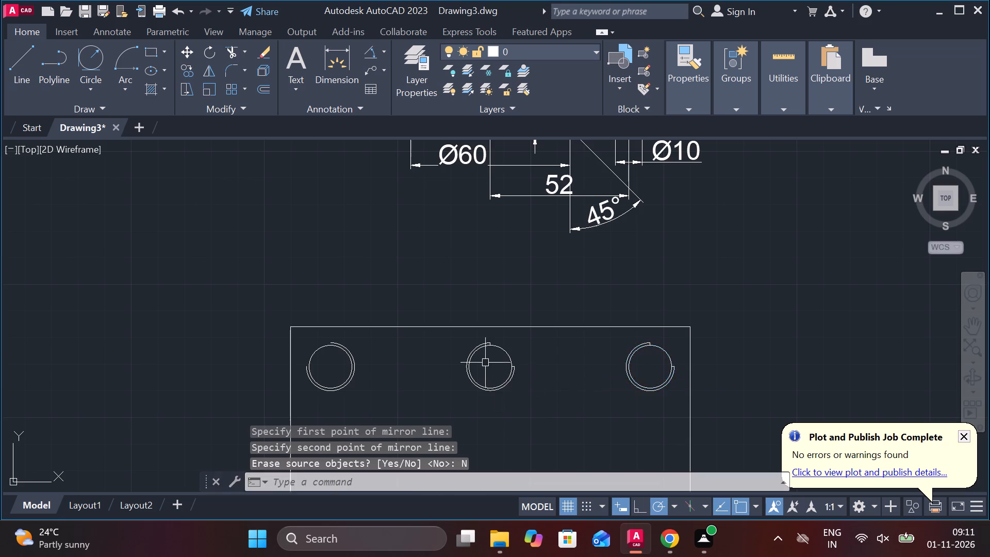
Erase the lower horizontal construction line near the bottom edge of the square plan view.
scroll(488, 365, down, 2)
middle_drag(494, 380, 509, 332)
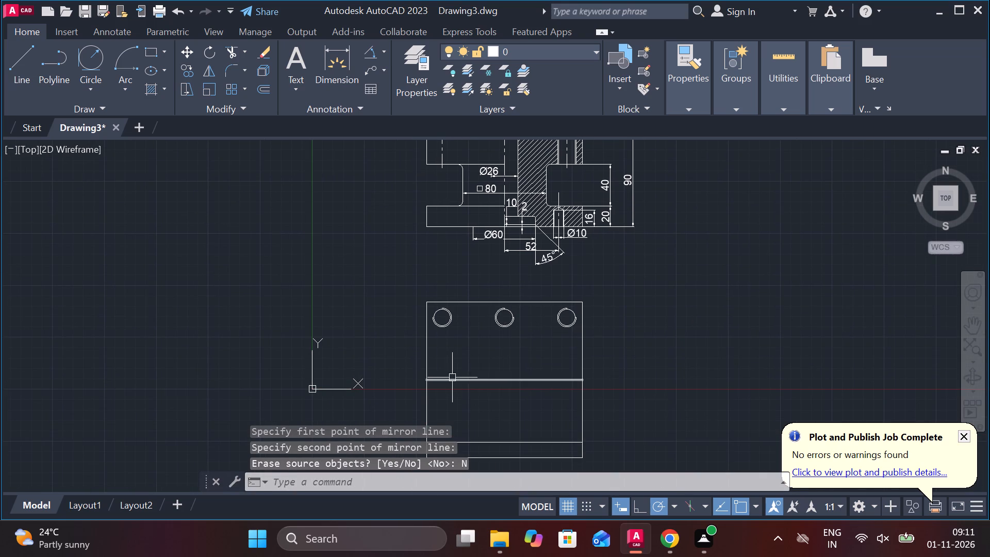
middle_drag(462, 382, 476, 357)
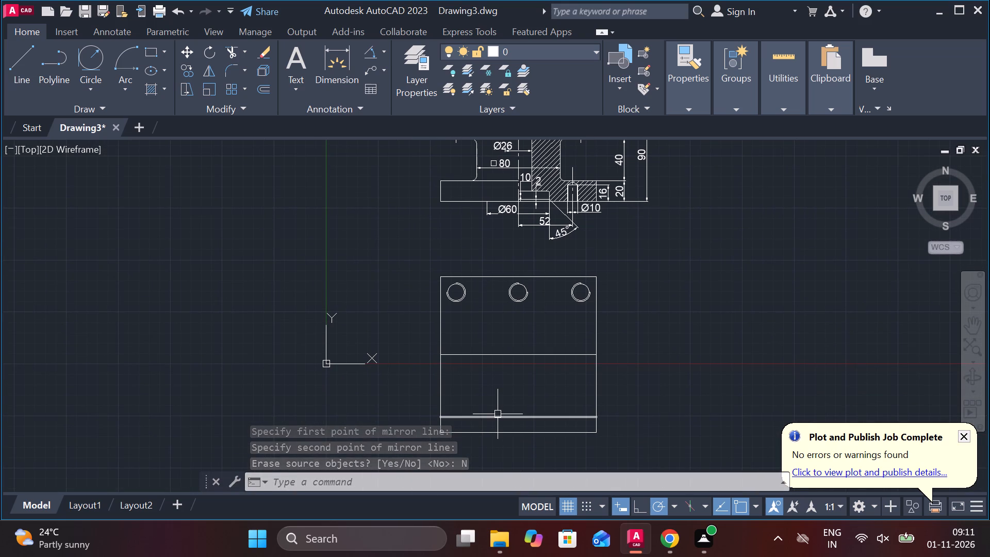
click(498, 414)
text(E)
key(space)
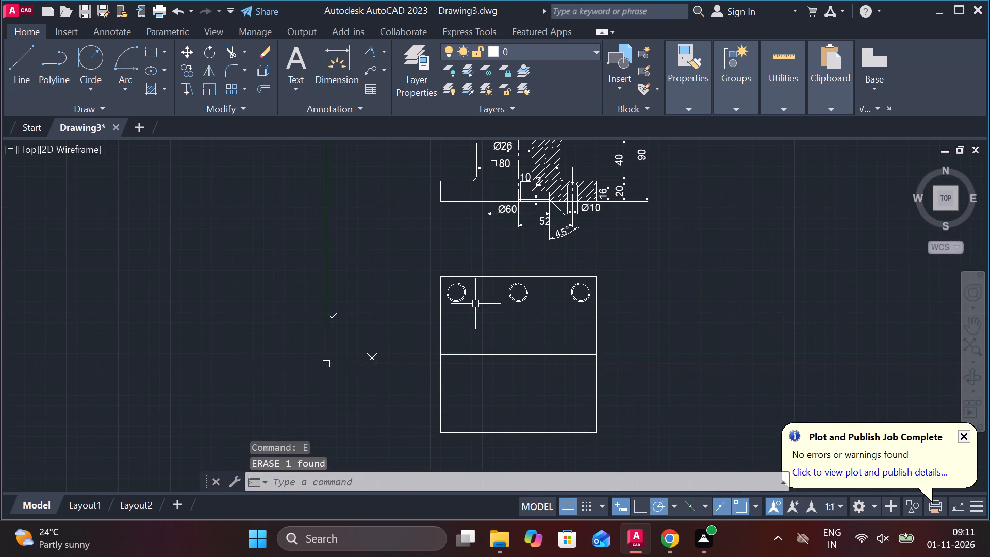
Mirror the three upper holes about the plan view's horizontal centre line, keeping the originals.
scroll(475, 303, up, 2)
click(471, 306)
click(402, 250)
drag(626, 320, 619, 307)
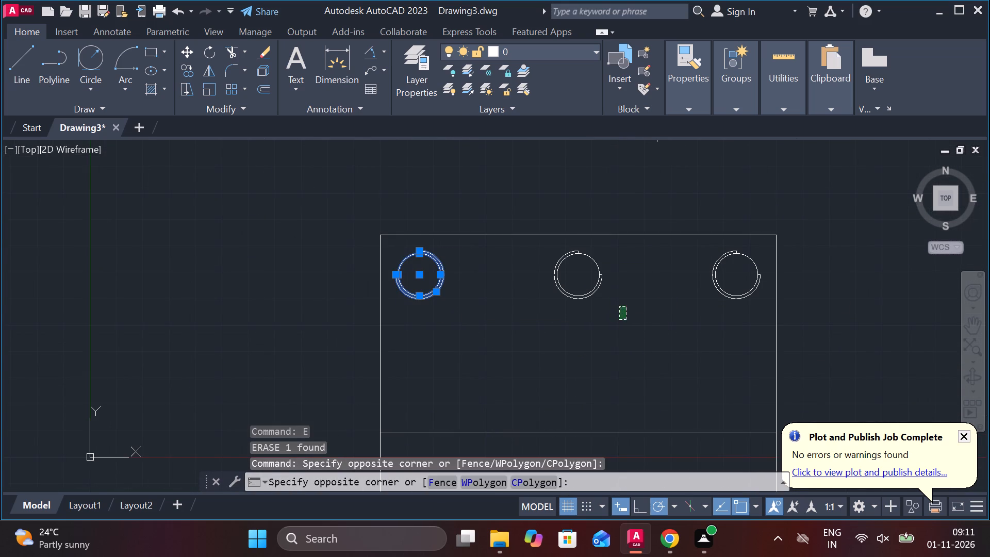
click(545, 247)
drag(754, 322, 741, 285)
click(698, 247)
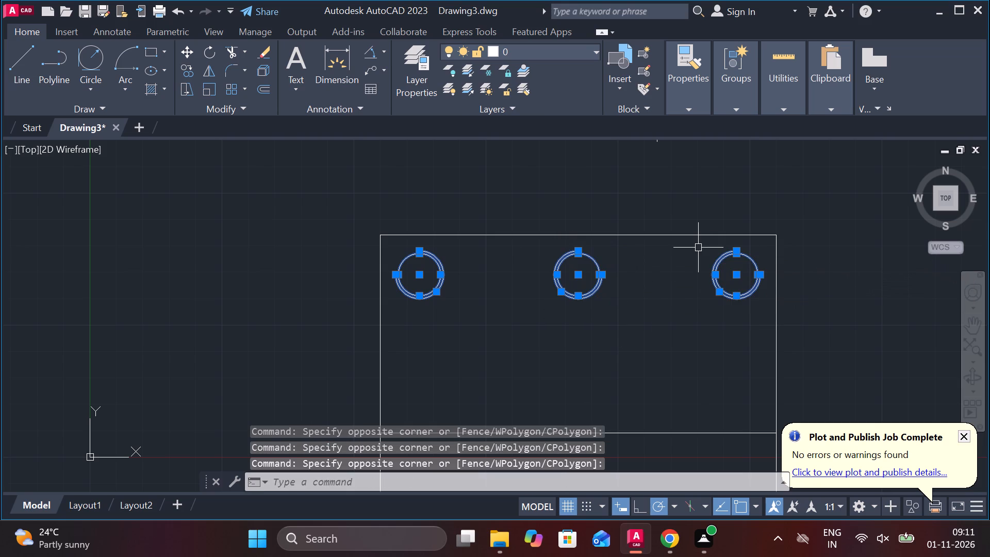
text(MI)
key(Return)
scroll(667, 301, down, 1)
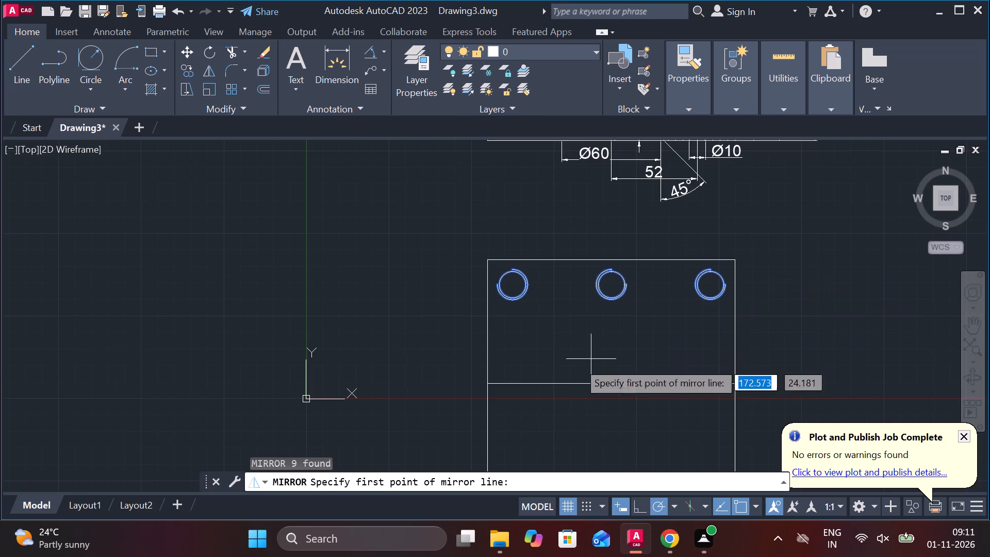
click(484, 381)
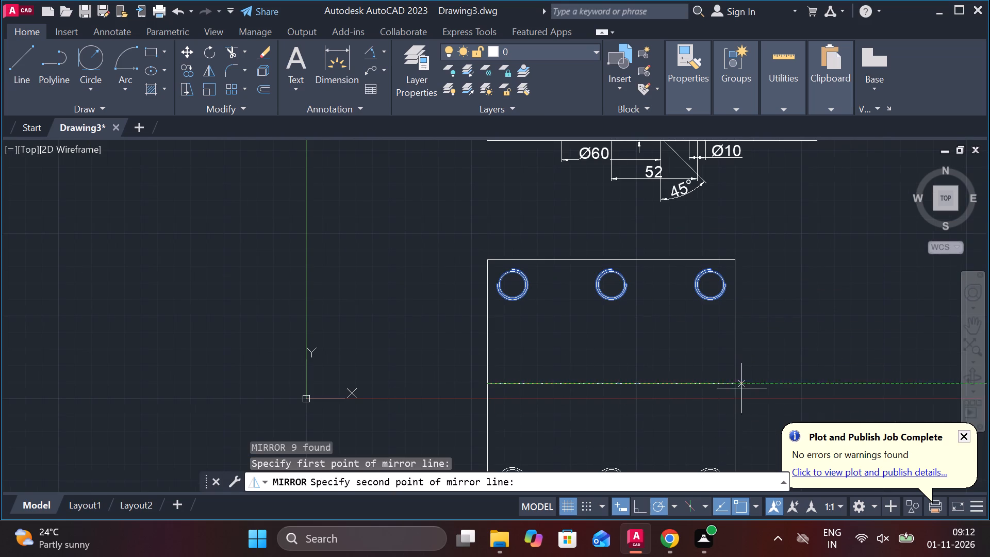
click(737, 387)
drag(758, 437, 737, 387)
Copy the lower row of three holes straight up so their centres lie on the plan view's horizontal centre line.
middle_drag(725, 363, 709, 334)
middle_drag(685, 368, 685, 348)
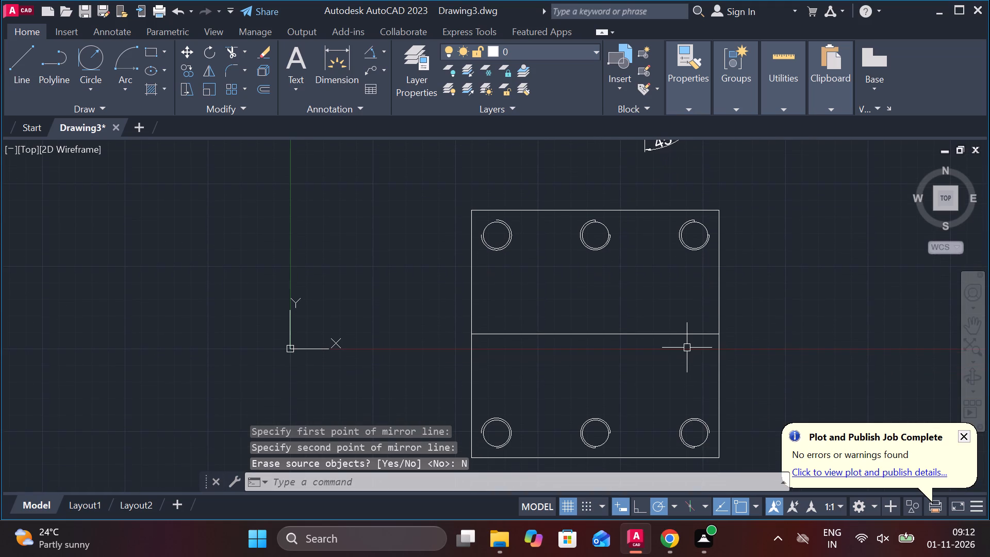
scroll(687, 348, down, 1)
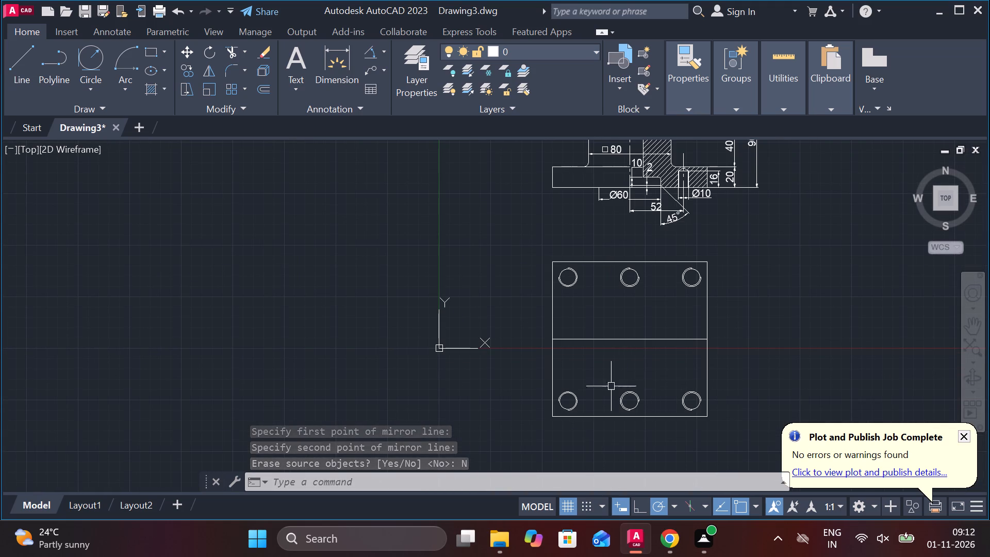
scroll(583, 406, up, 2)
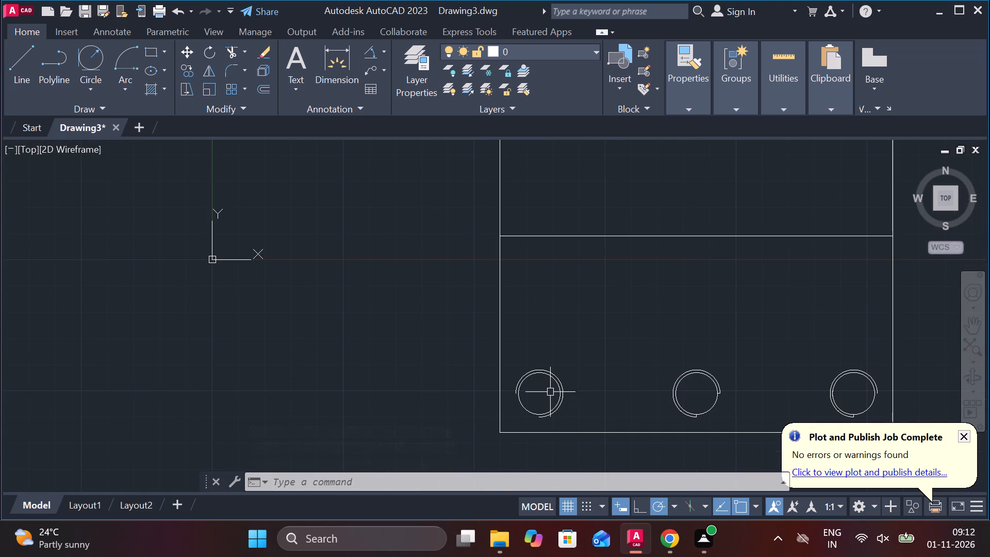
click(580, 411)
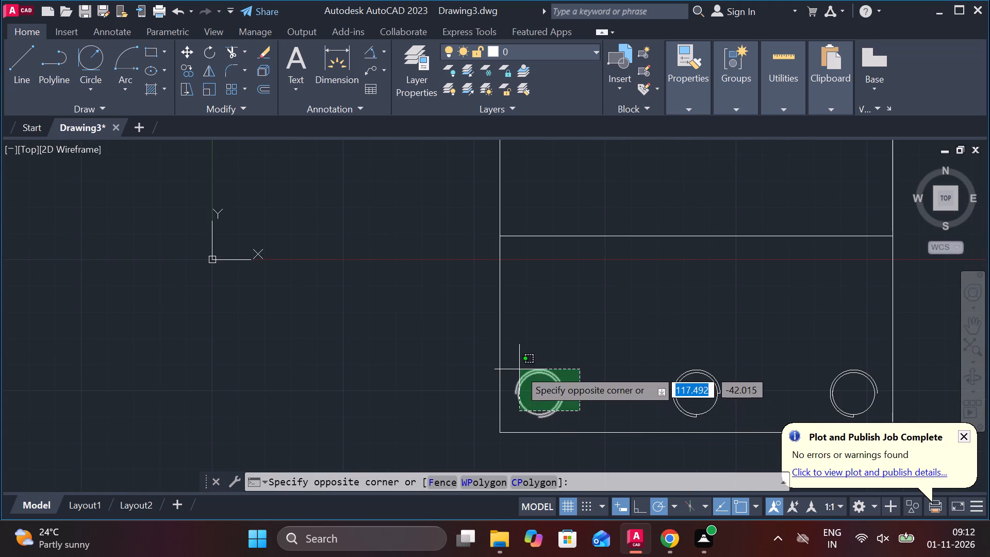
click(519, 369)
click(764, 414)
click(648, 373)
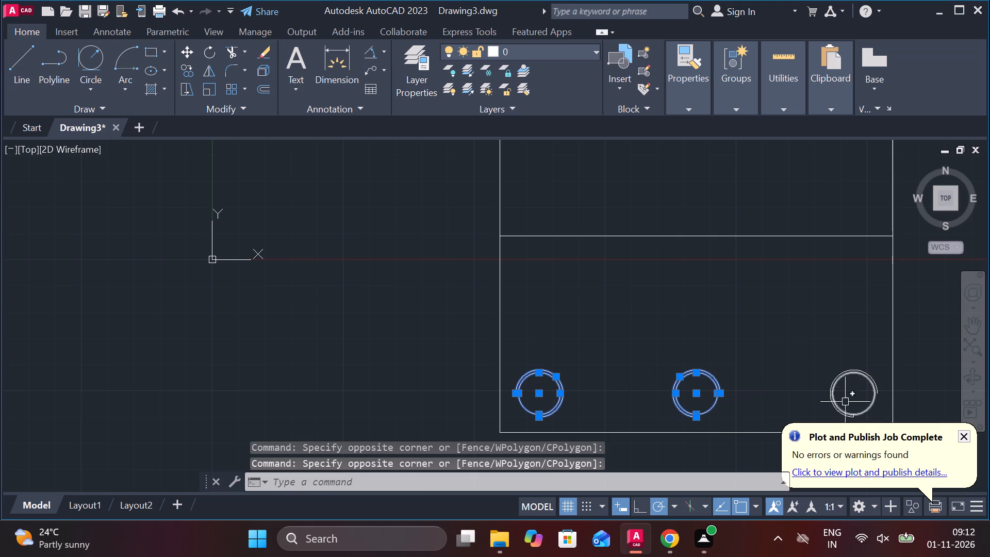
middle_drag(863, 395, 827, 368)
click(841, 382)
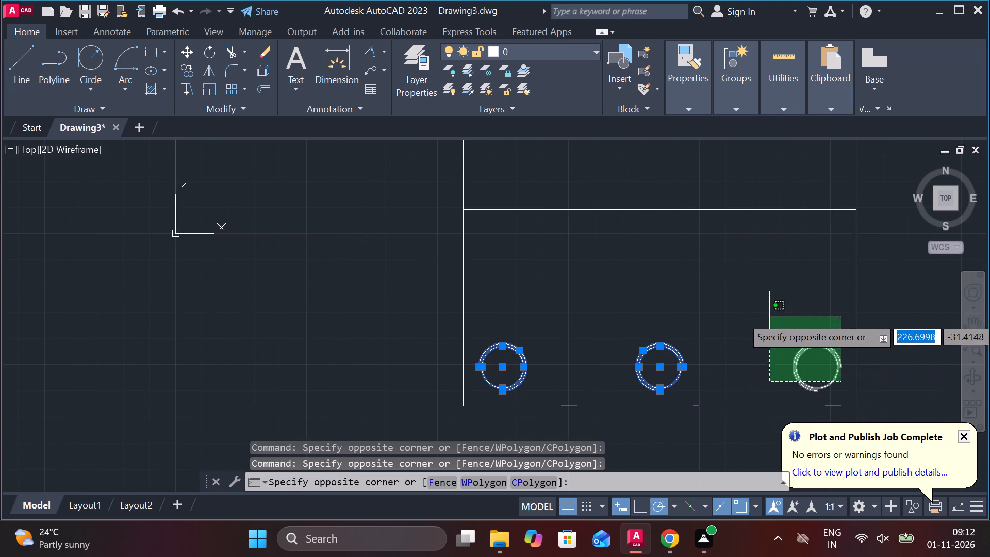
click(769, 315)
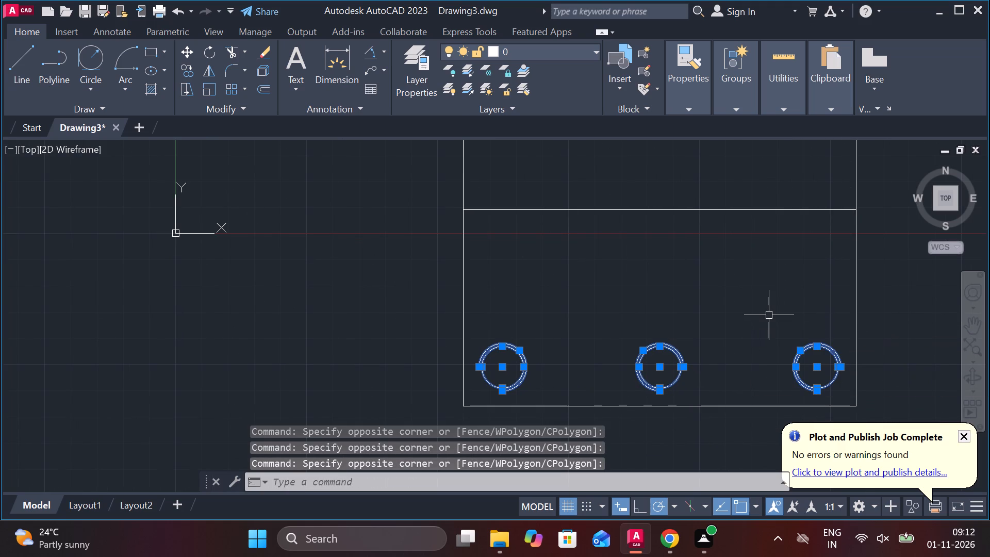
text(CO)
key(Return)
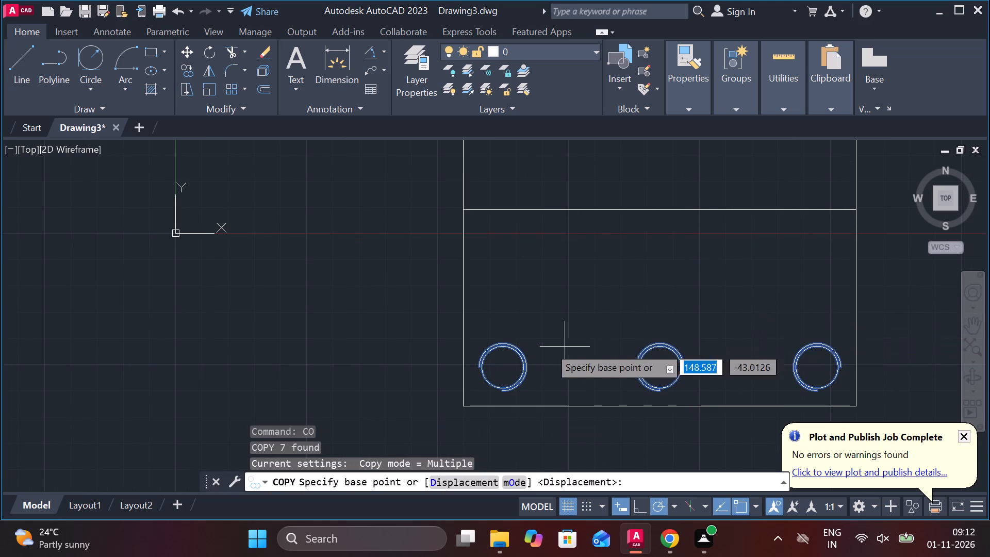
click(500, 365)
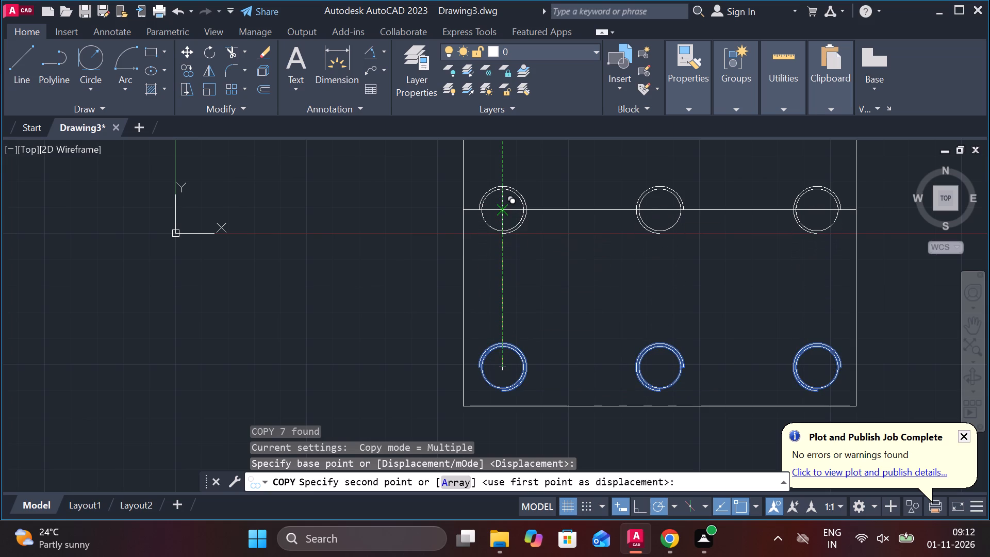
click(502, 211)
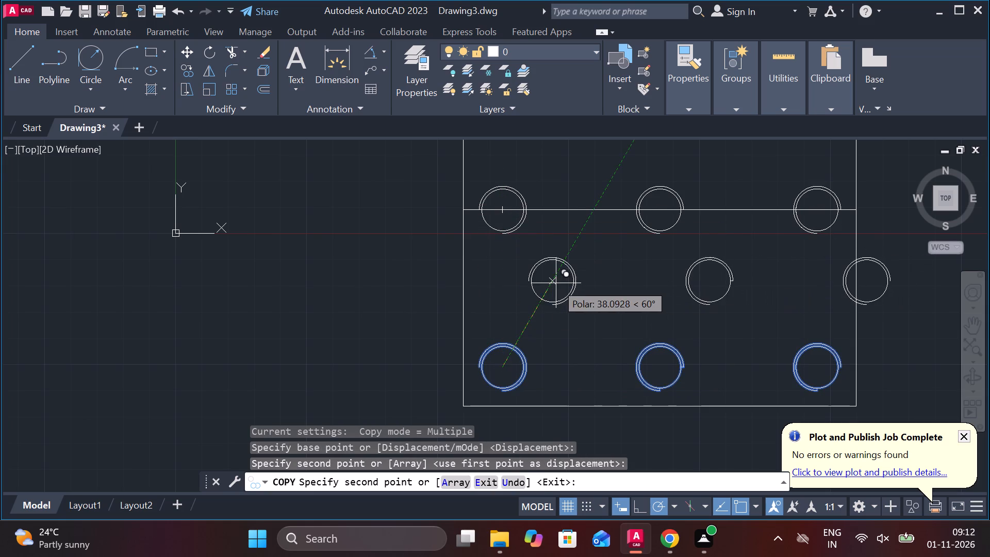
key(Escape)
Erase the horizontal centre line running through the middle row of holes.
click(580, 207)
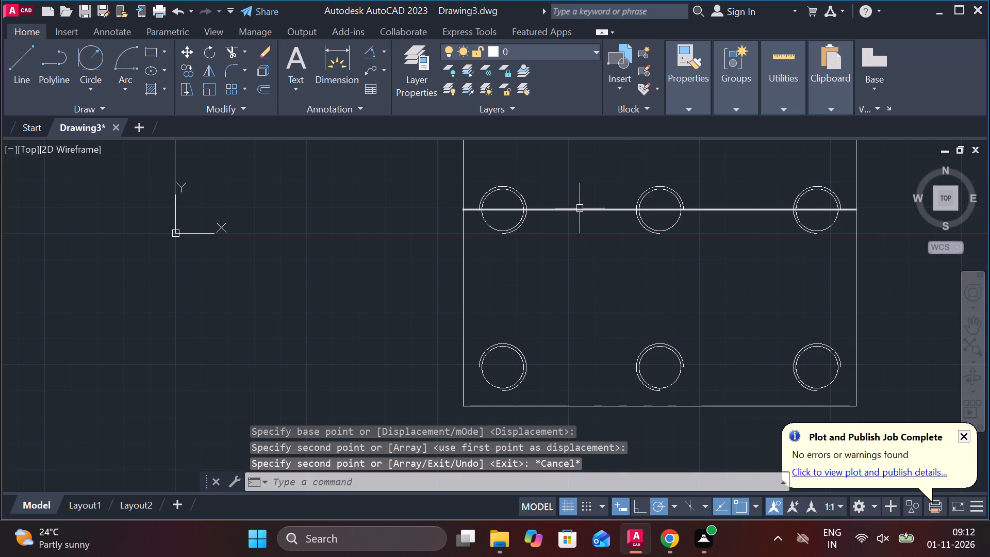
text(E)
key(space)
scroll(580, 207, down, 3)
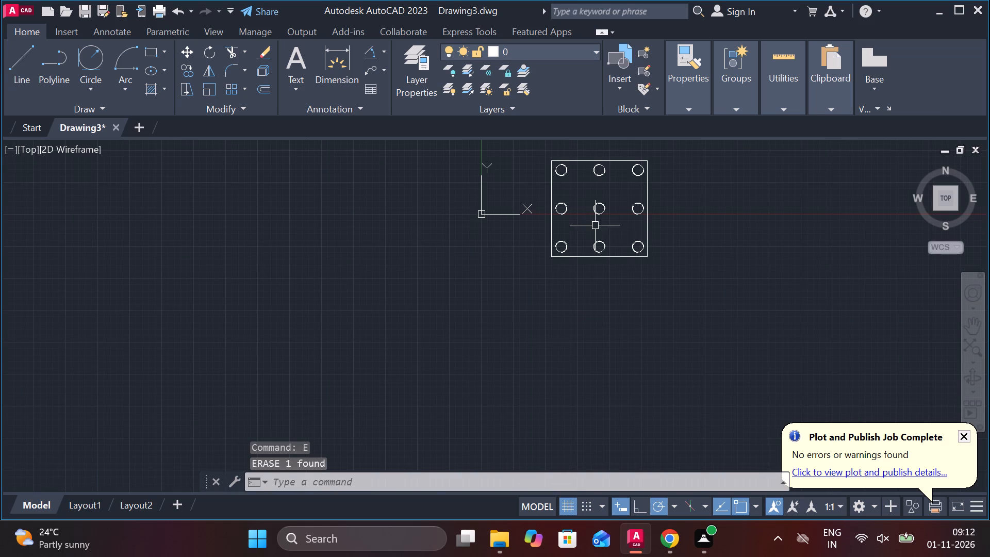
scroll(654, 227, up, 1)
middle_drag(658, 227, 603, 311)
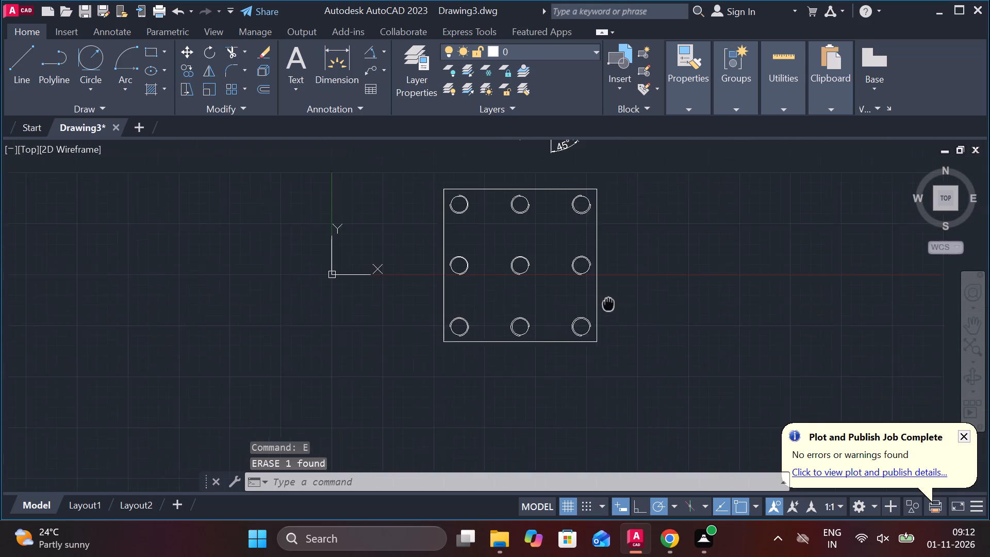
middle_drag(603, 311, 603, 314)
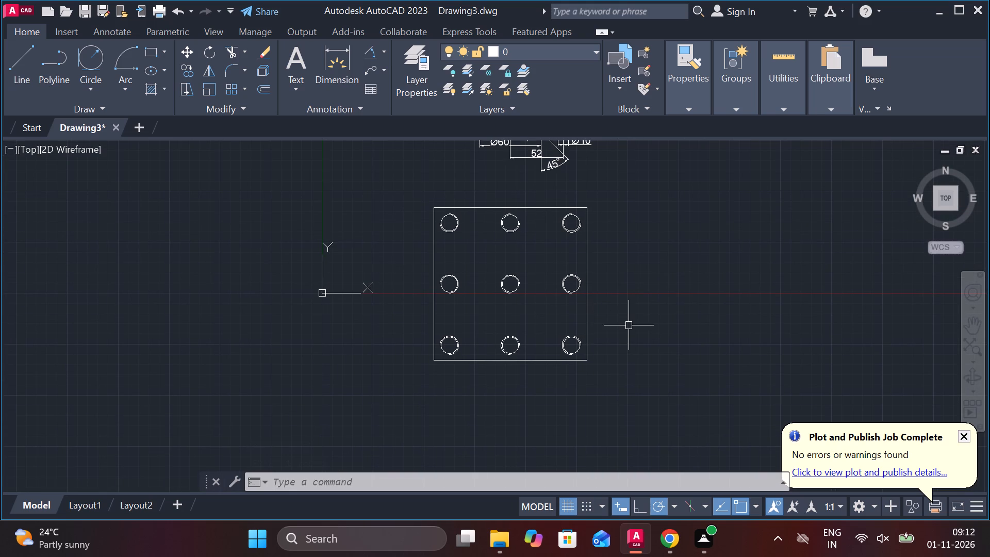
Add centre marks to all nine holes in the square plan view.
text(CM)
key(space)
click(581, 341)
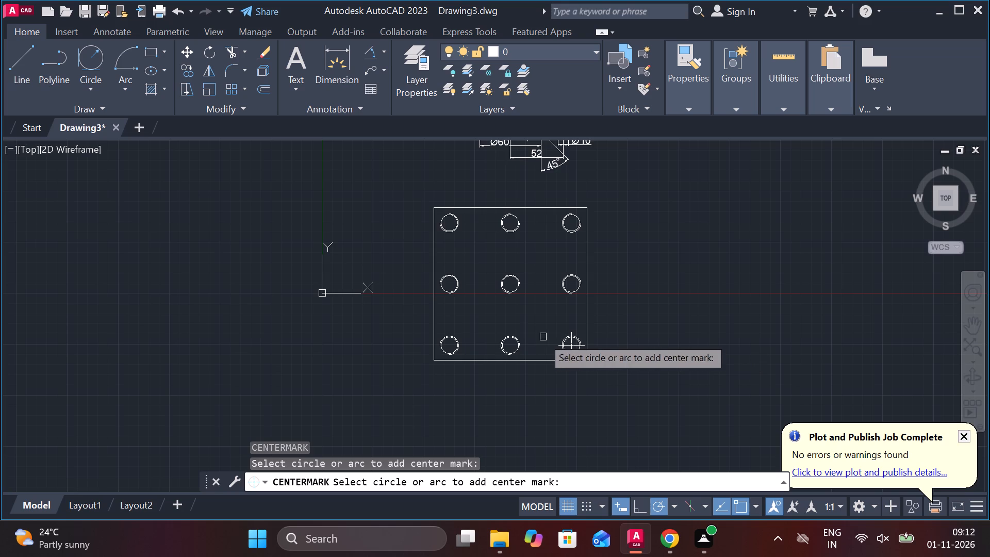
click(517, 337)
click(563, 283)
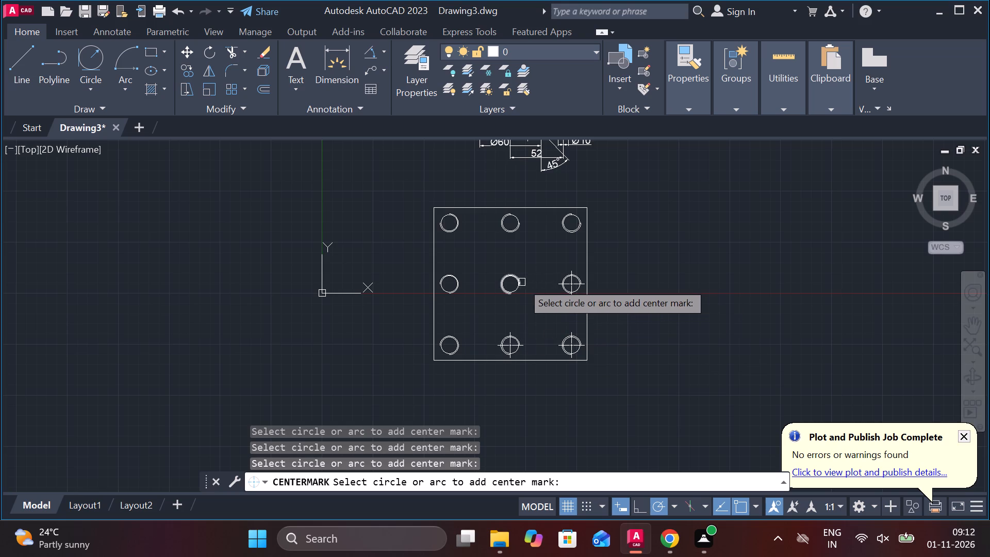
click(522, 282)
click(454, 276)
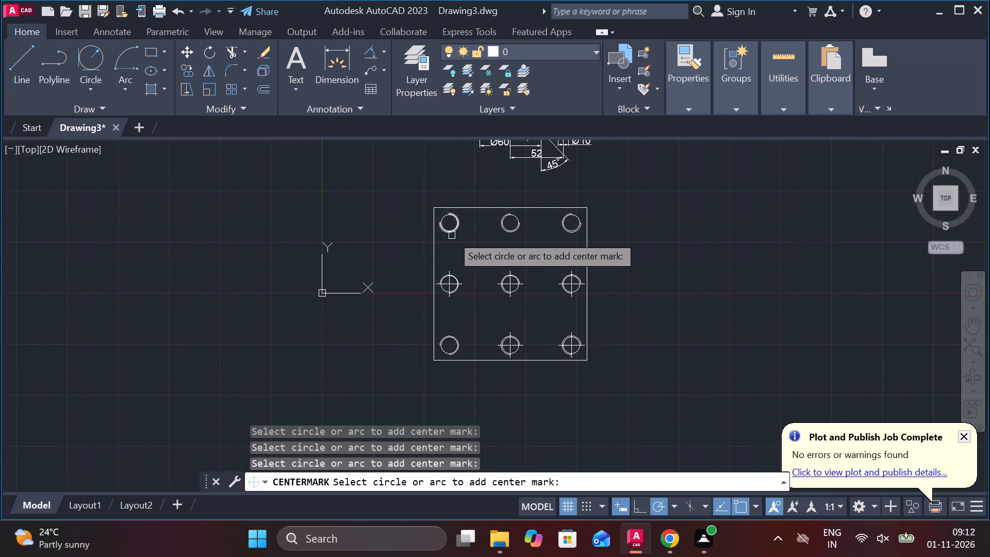
click(452, 232)
click(509, 226)
click(581, 226)
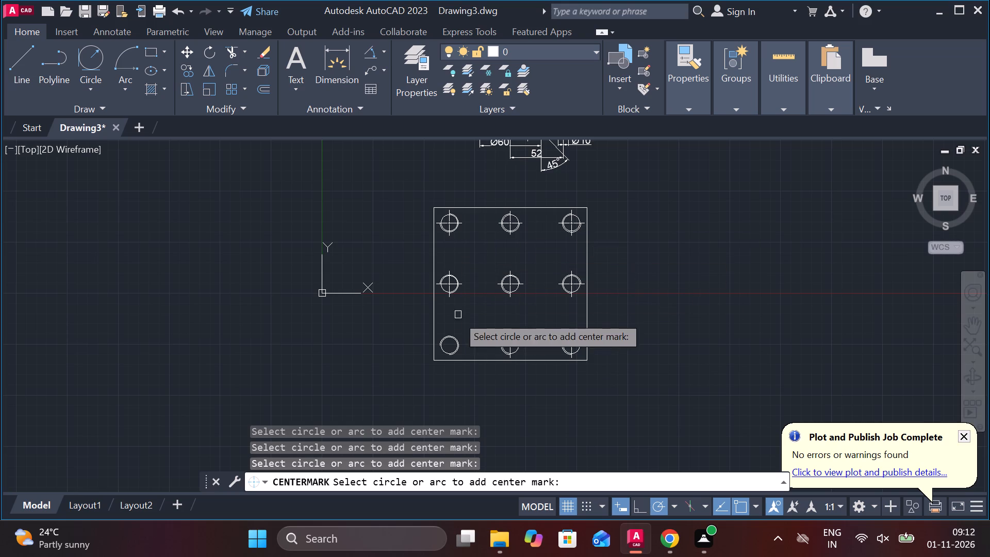
click(459, 337)
scroll(473, 298, up, 2)
scroll(473, 298, down, 1)
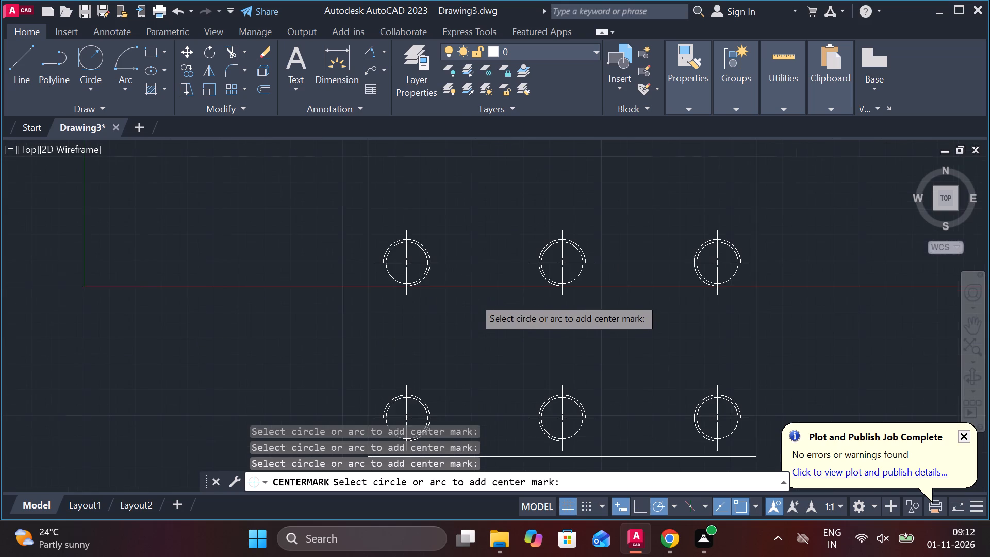
scroll(473, 298, down, 1)
middle_drag(477, 301, 475, 322)
key(Escape)
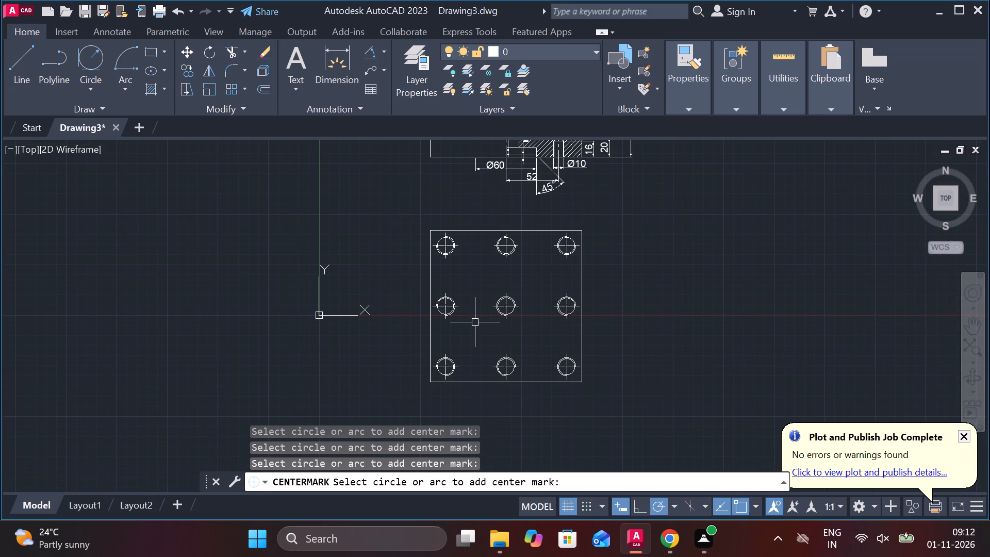
Draw an 80 by 80 rectangle in the empty space beside the plan view.
middle_drag(637, 301, 575, 300)
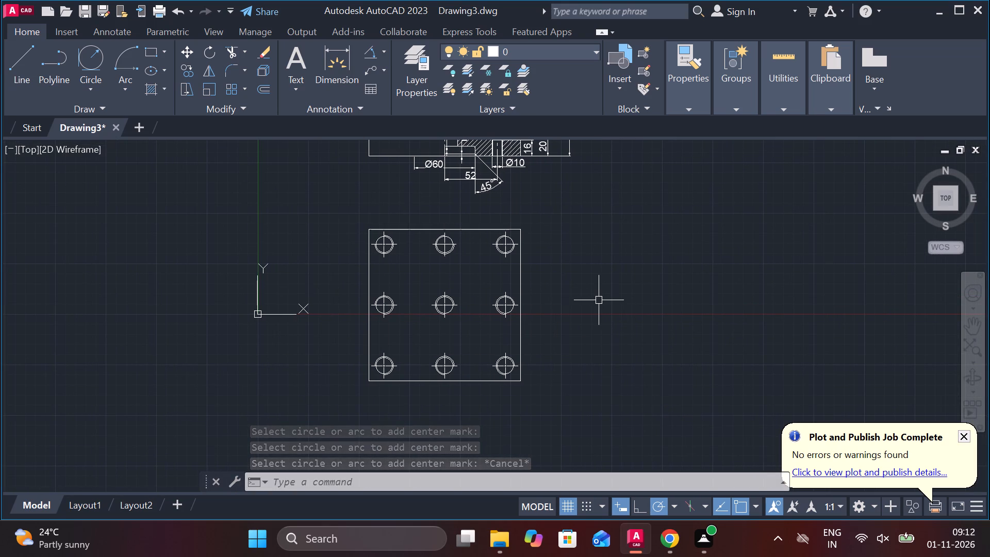
click(146, 52)
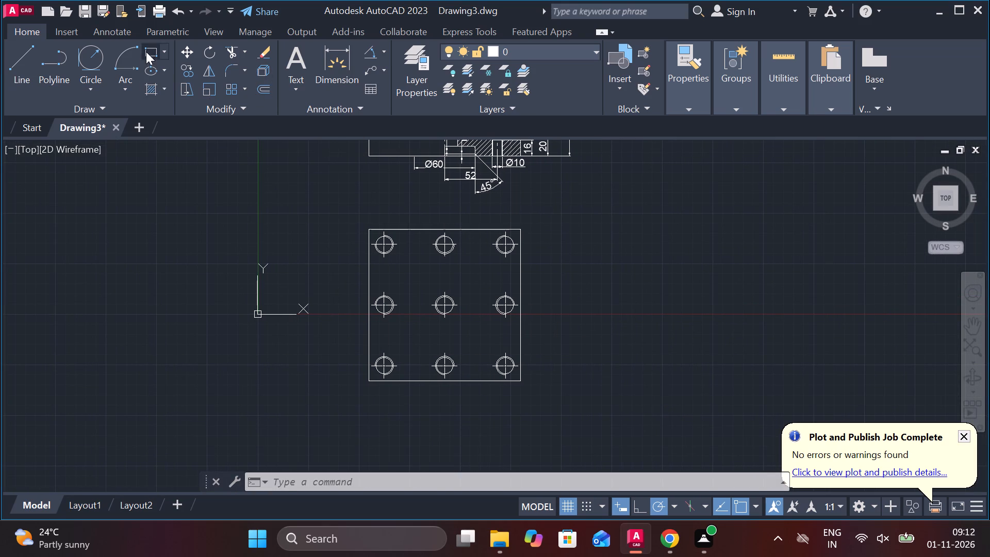
click(587, 218)
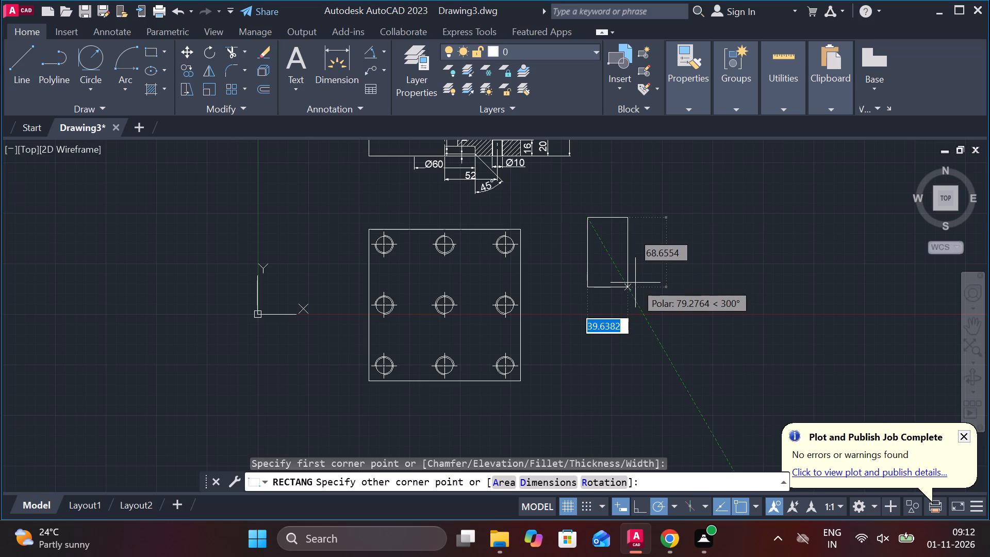
text(80)
key(Tab)
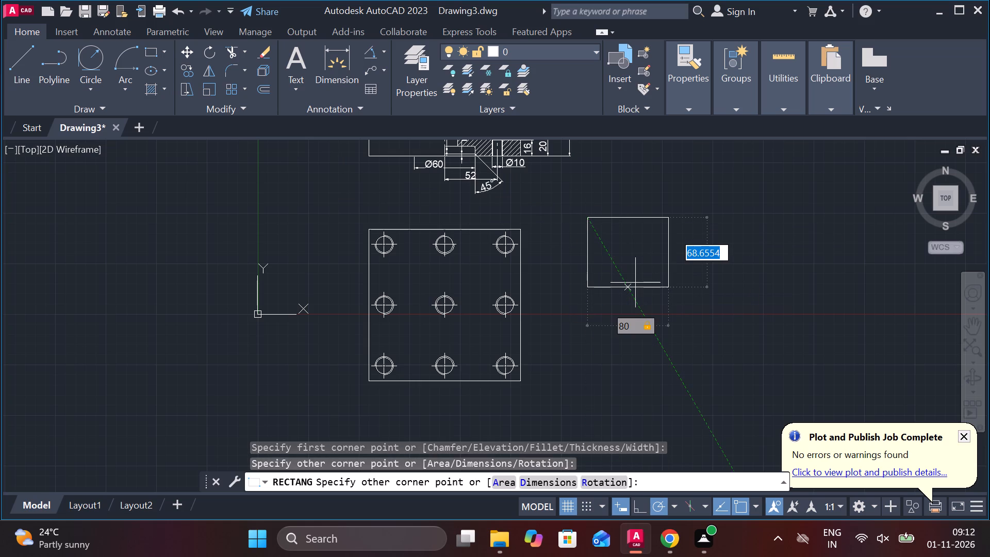
text(80)
key(Return)
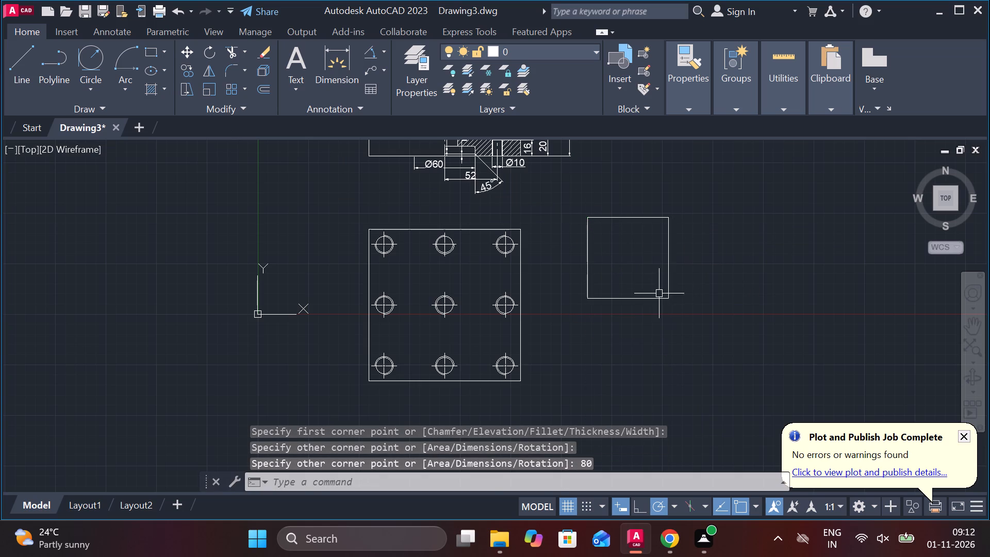
Change the 80 by 80 square's linetype to DASHED.
click(577, 202)
click(675, 321)
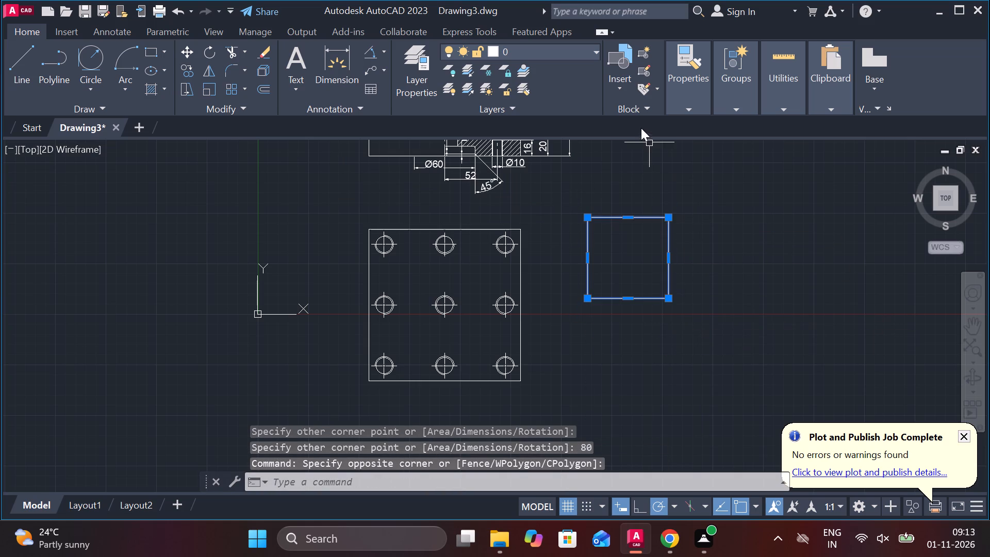
click(679, 111)
click(770, 164)
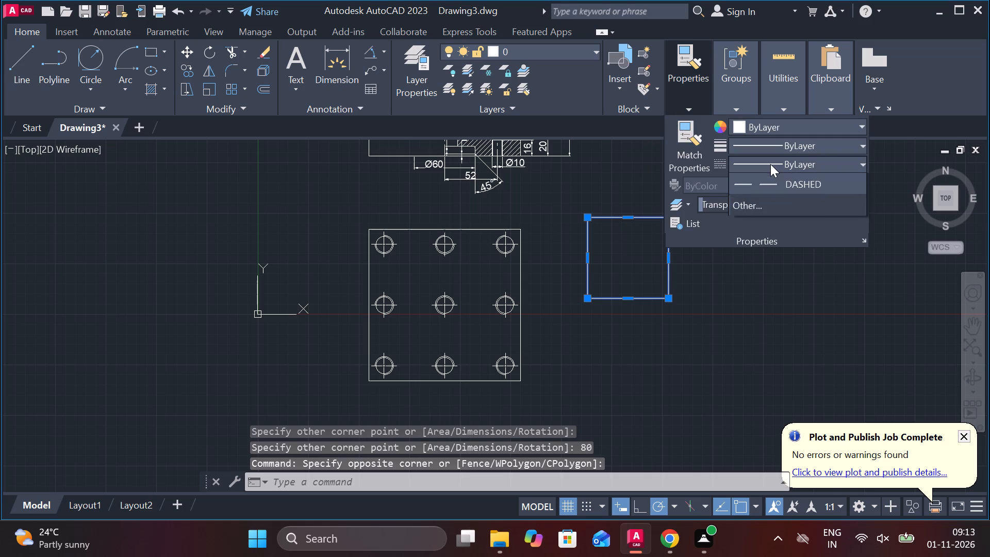
click(782, 251)
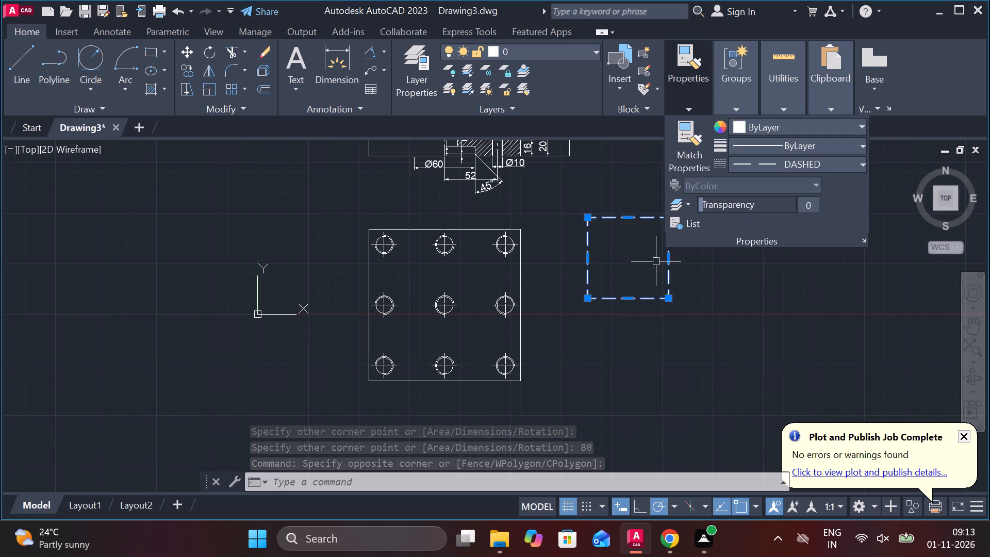
key(Escape)
click(593, 225)
key(Escape)
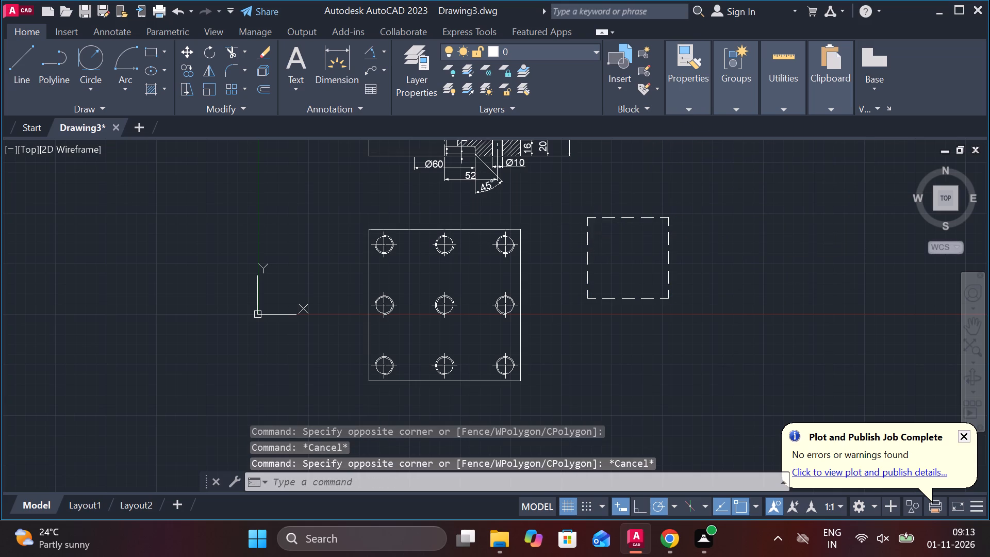
click(592, 222)
key(Escape)
Move the dashed square from its geometric centre onto the centre of the plan view's middle hole.
click(632, 215)
key(m)
key(Return)
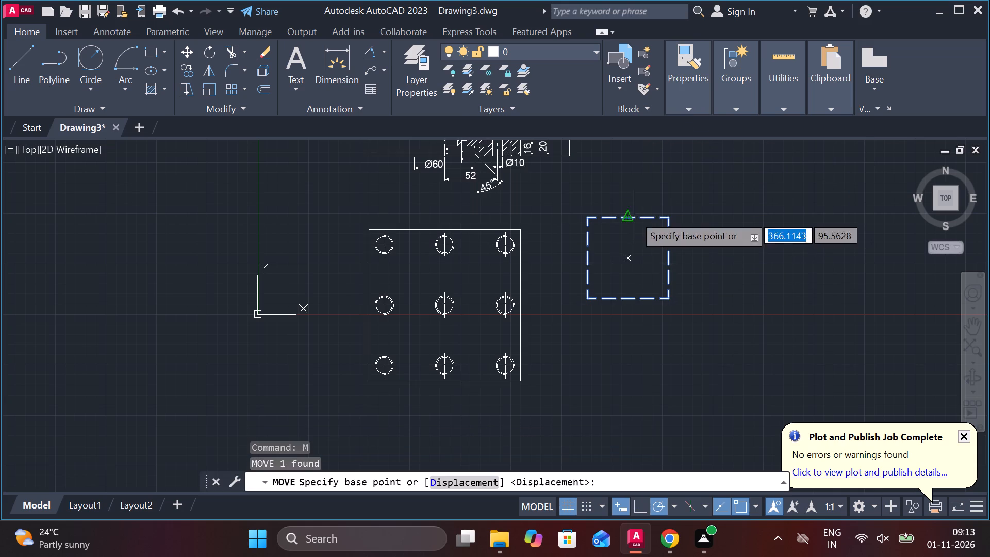
click(626, 253)
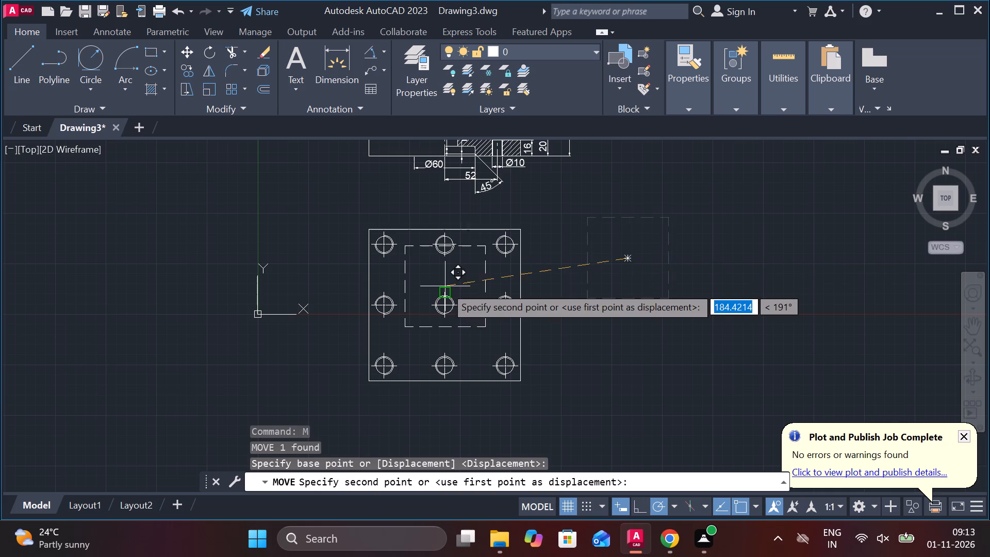
scroll(445, 286, up, 2)
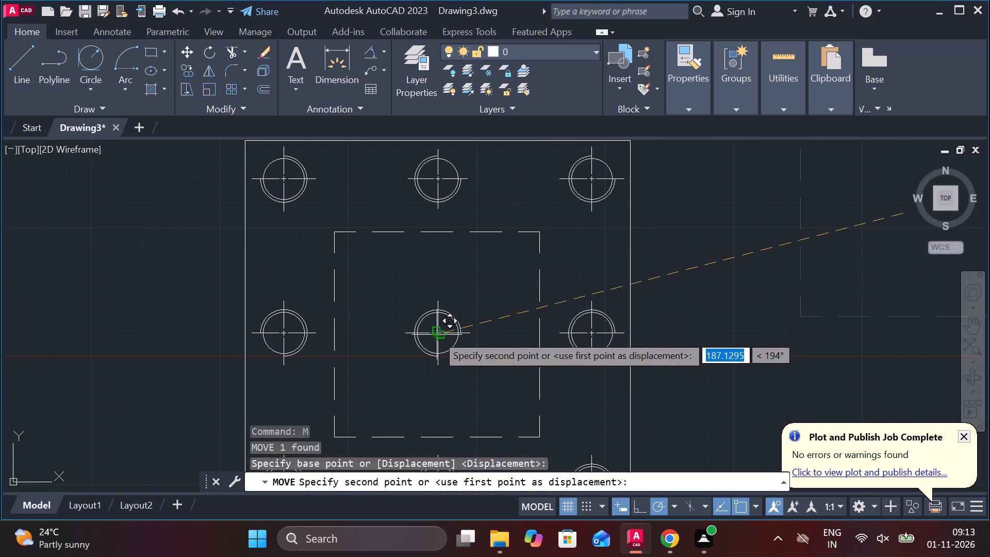
click(437, 335)
Erase the middle hole's outer thread arc and inner circle, keeping its centre mark.
scroll(460, 326, down, 1)
middle_drag(491, 347, 580, 285)
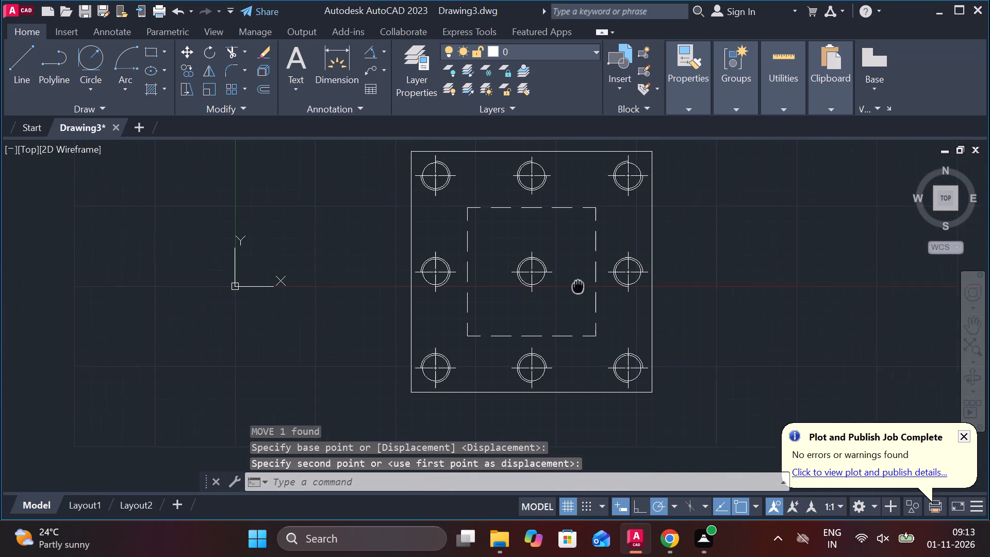
middle_drag(580, 285, 580, 284)
scroll(522, 271, up, 1)
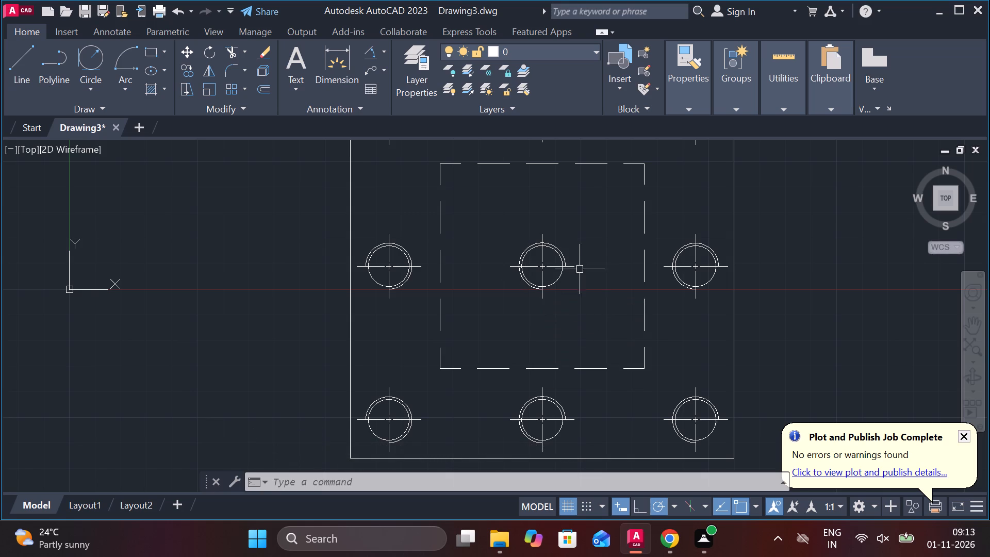
click(559, 247)
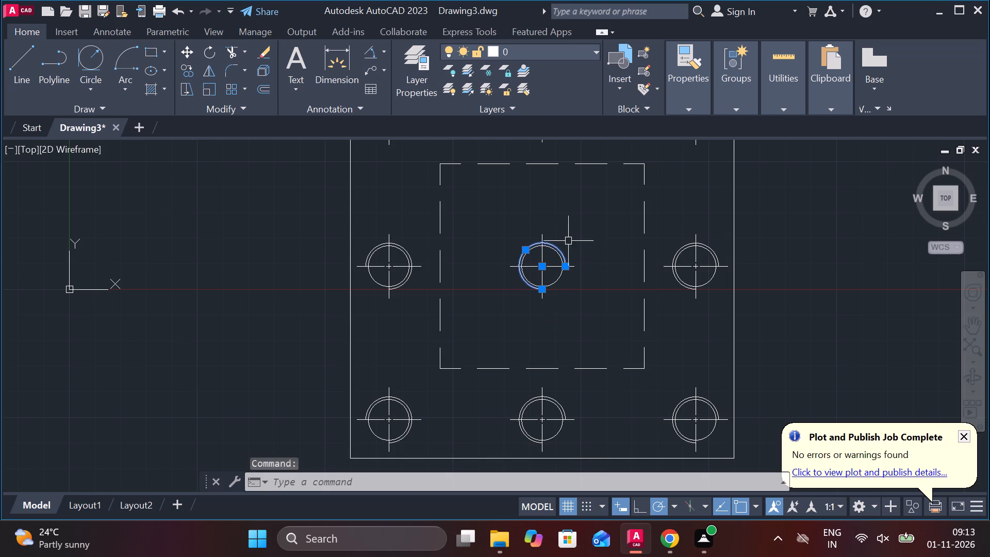
text(E)
key(space)
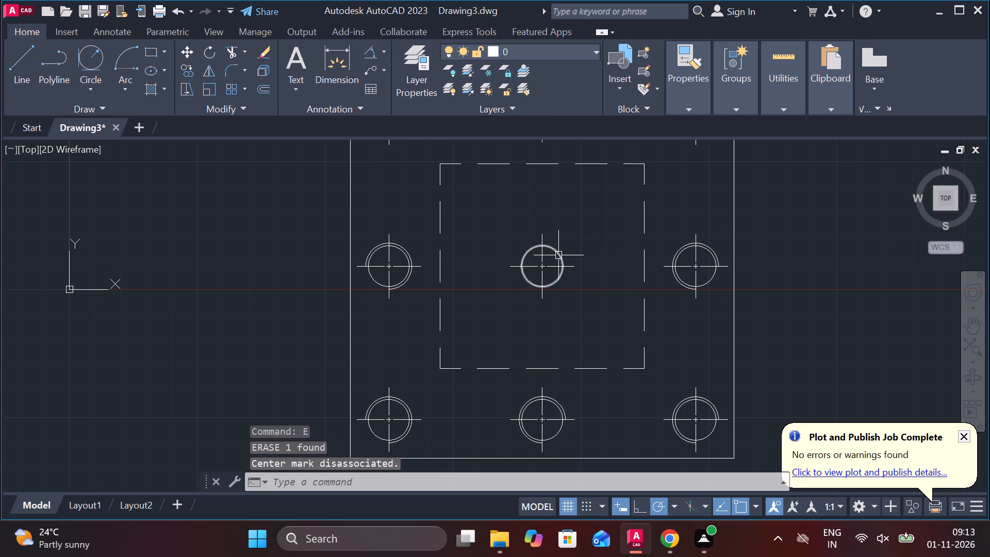
click(558, 256)
text(E)
key(space)
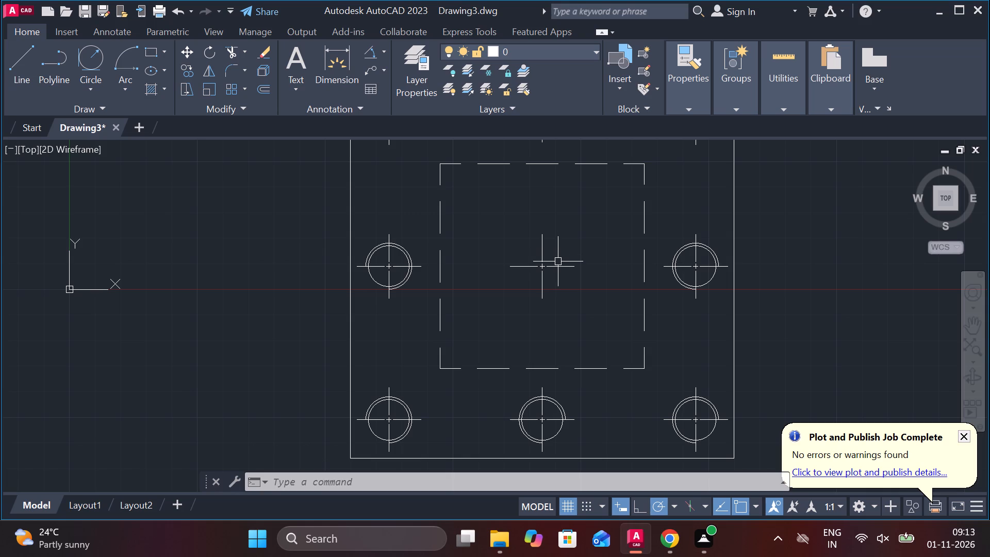
Draw a 25 diameter circle centred on the middle centre mark of the plan view.
text(C)
key(space)
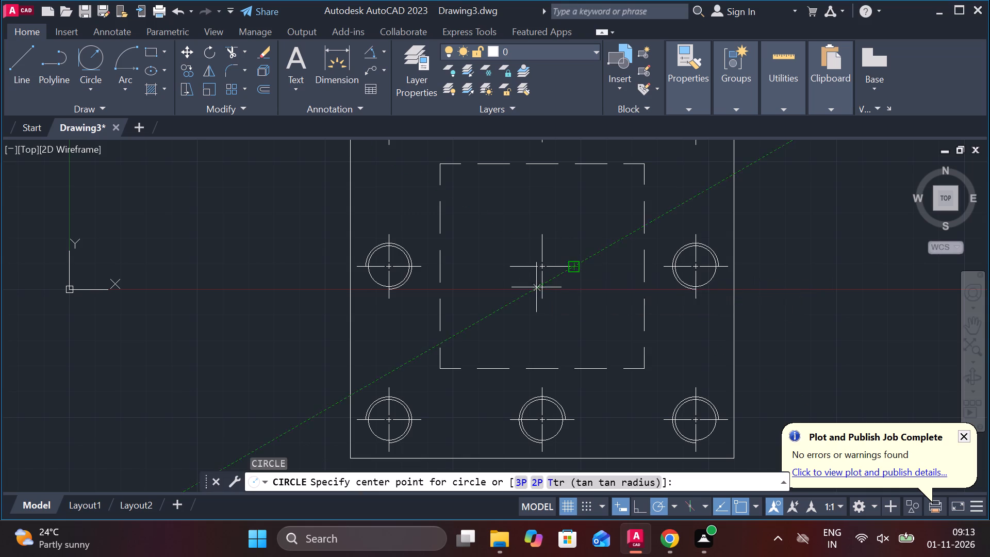
click(541, 267)
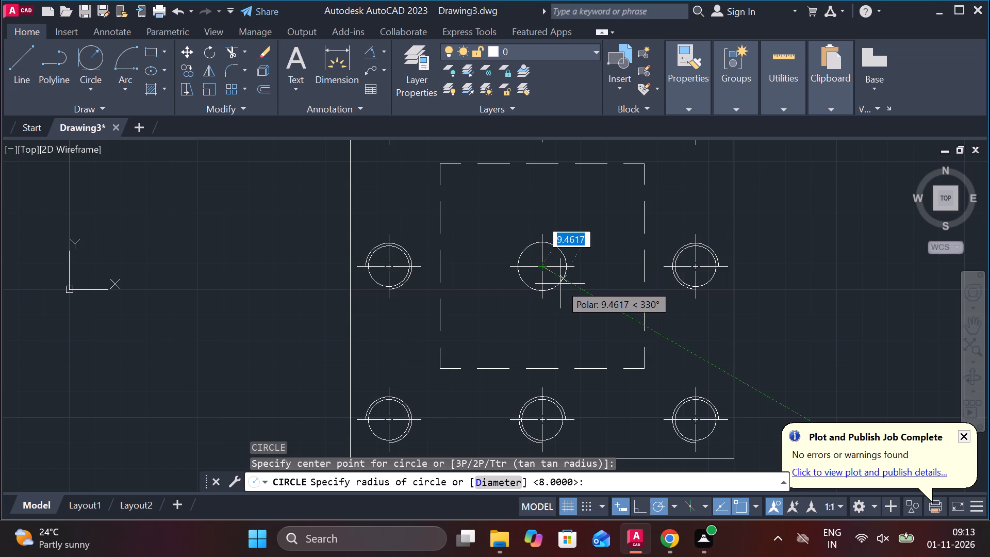
text(D)
key(space)
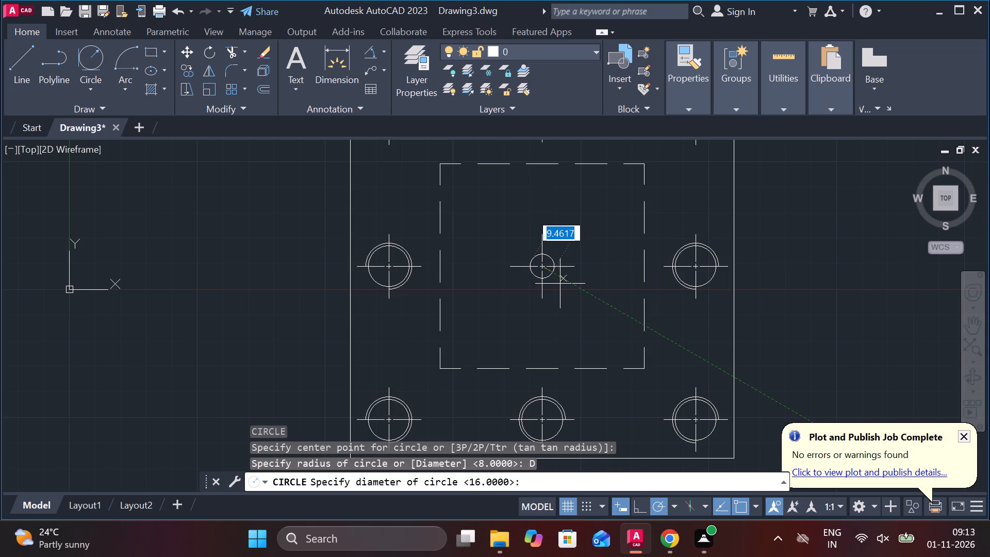
text(25)
key(space)
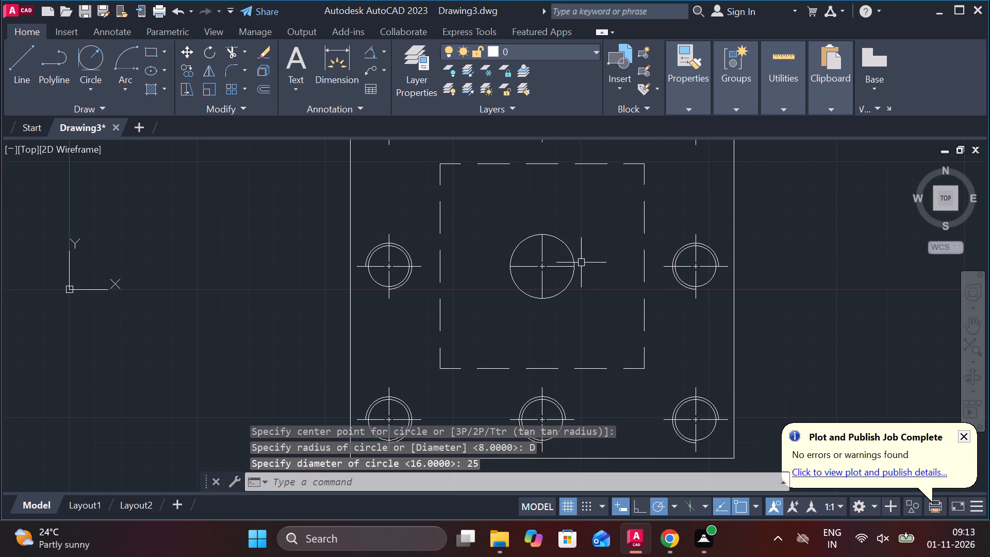
Draw a 60 diameter circle concentric with the 25 diameter circle inside the dashed square.
scroll(581, 262, down, 1)
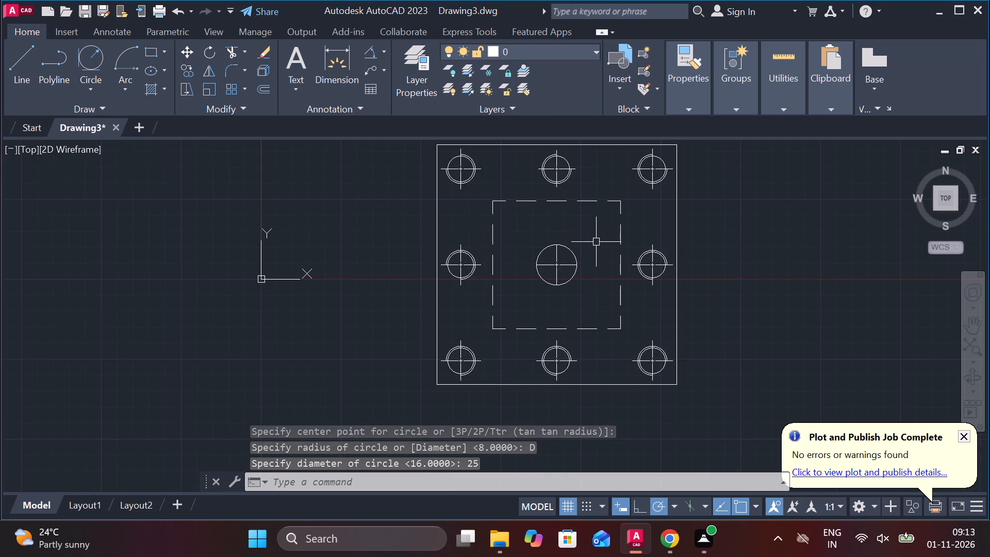
text(C)
key(space)
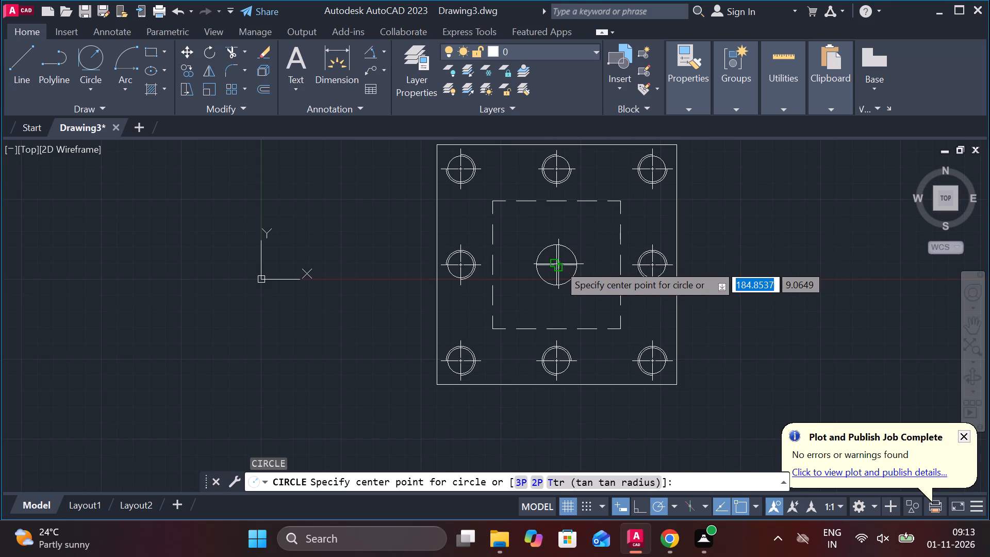
click(558, 264)
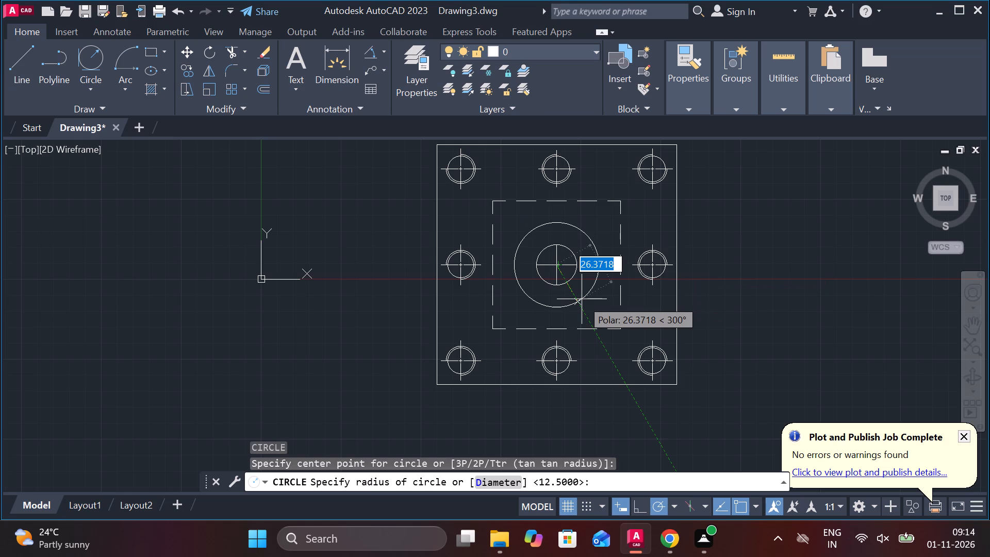
text(D)
key(space)
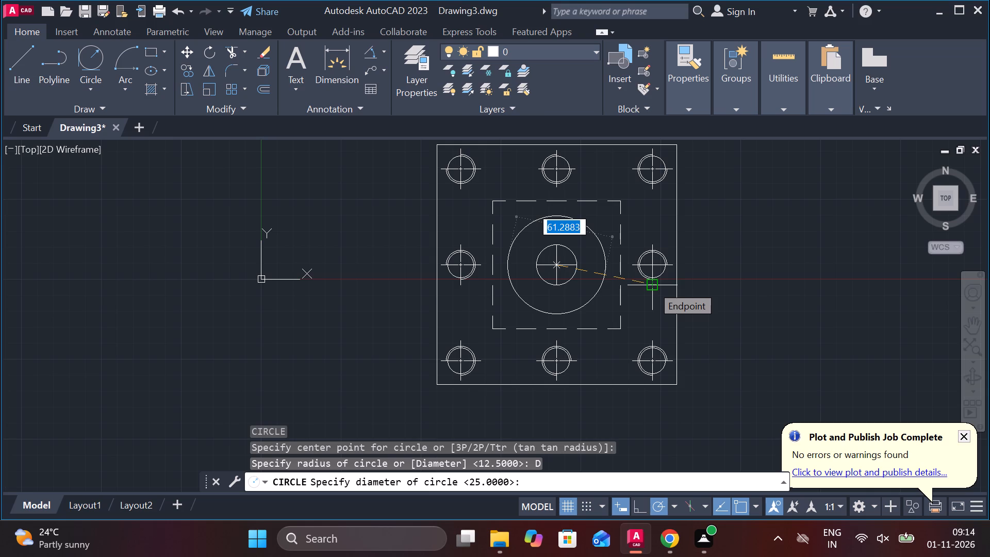
text(60)
key(Return)
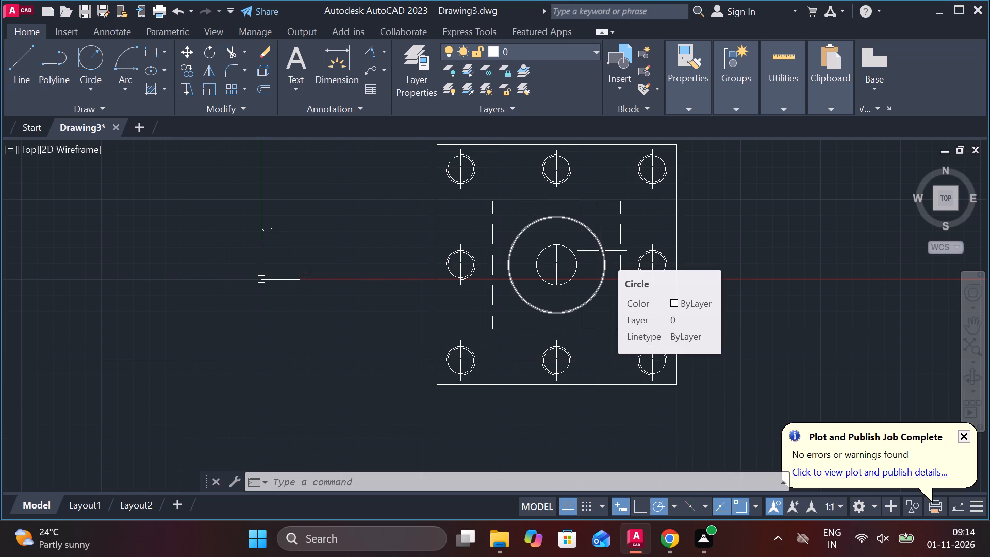
Offset the 60 diameter circle outward by 2.
click(602, 251)
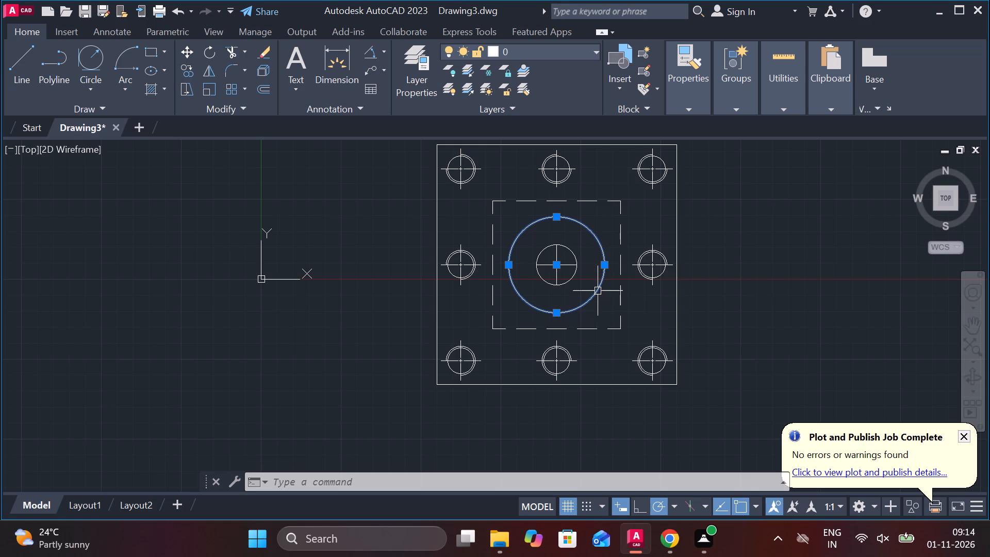
key(o)
key(Return)
key(Return)
scroll(598, 286, up, 1)
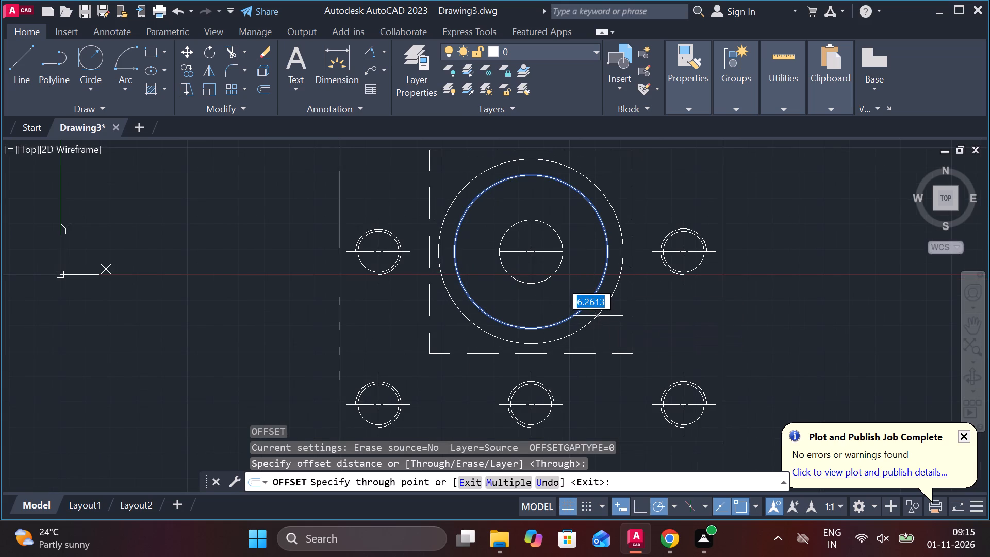
text(2)
key(space)
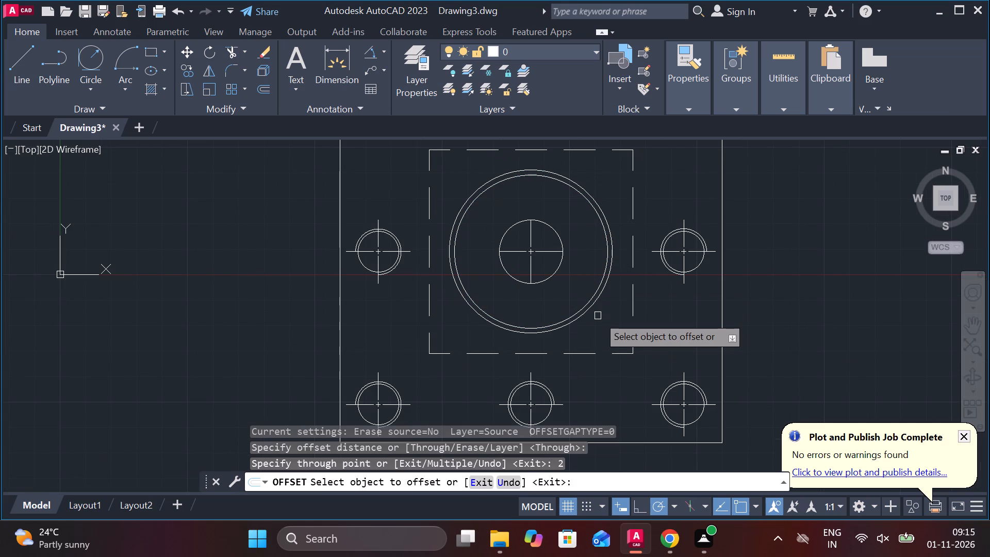
Change the linetype of the 60 diameter circle and its outer offset circle to DASHED.
key(Escape)
click(597, 220)
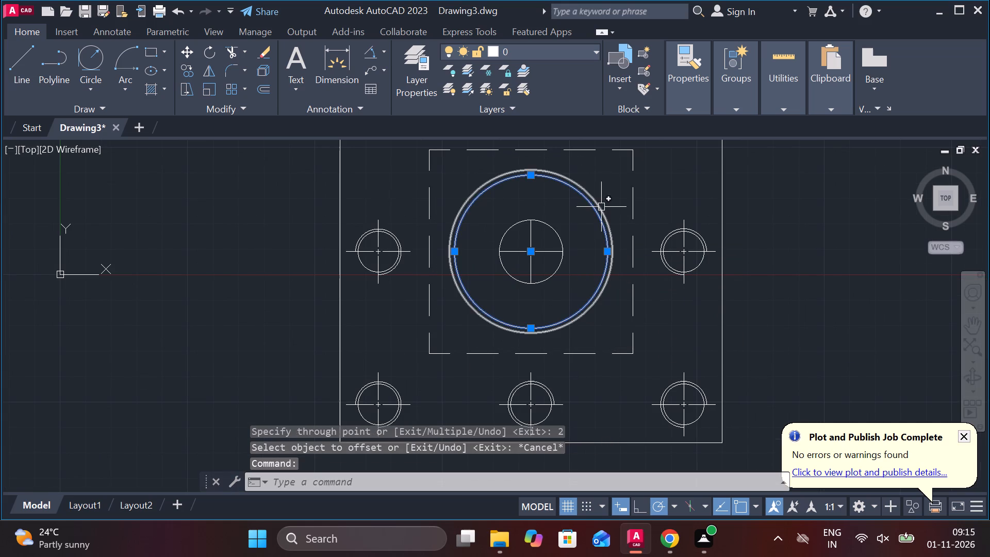
click(602, 206)
click(686, 101)
click(783, 161)
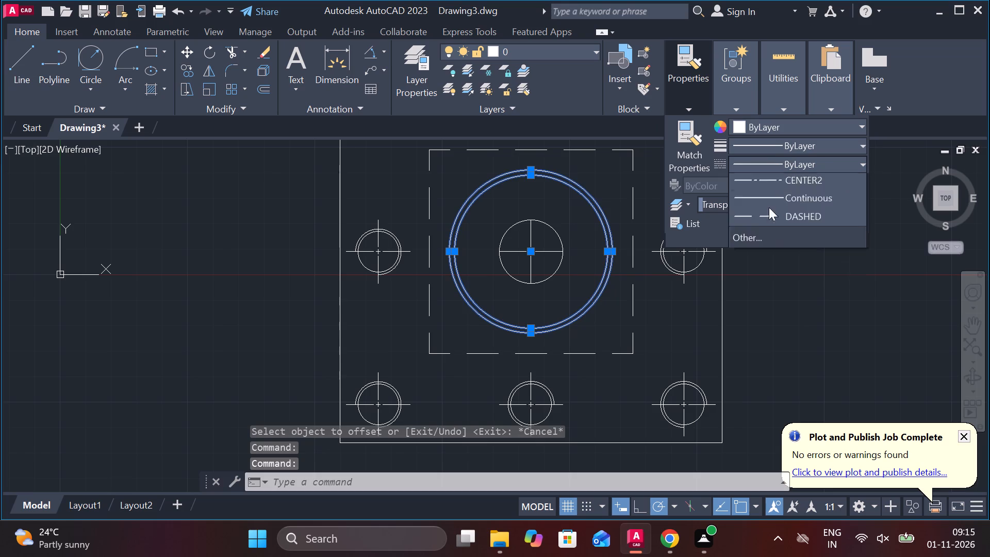
click(753, 254)
key(Escape)
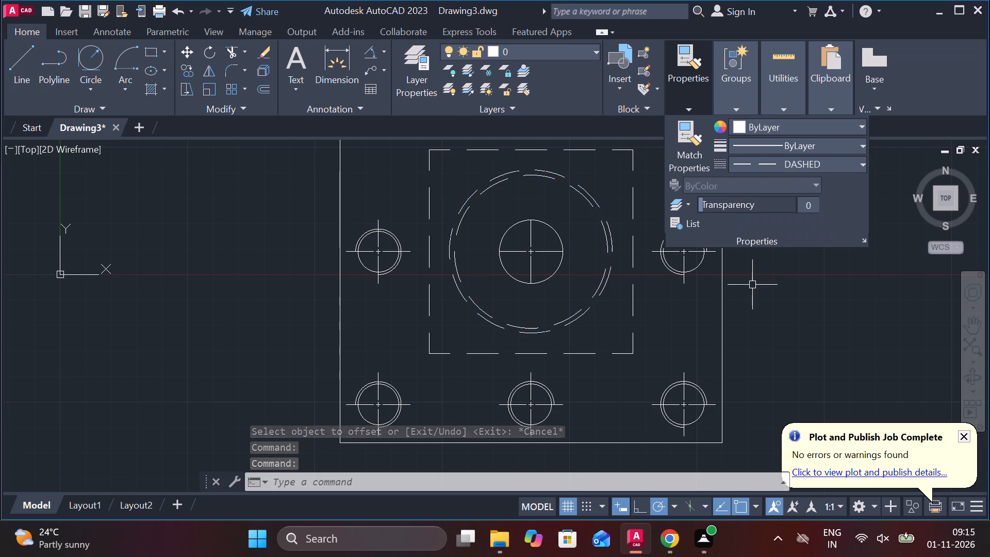
Stretch the horizontal centreline of the plan view's right middle hole outward past the plate edge by about 35.
scroll(752, 296, down, 2)
middle_drag(768, 308, 703, 305)
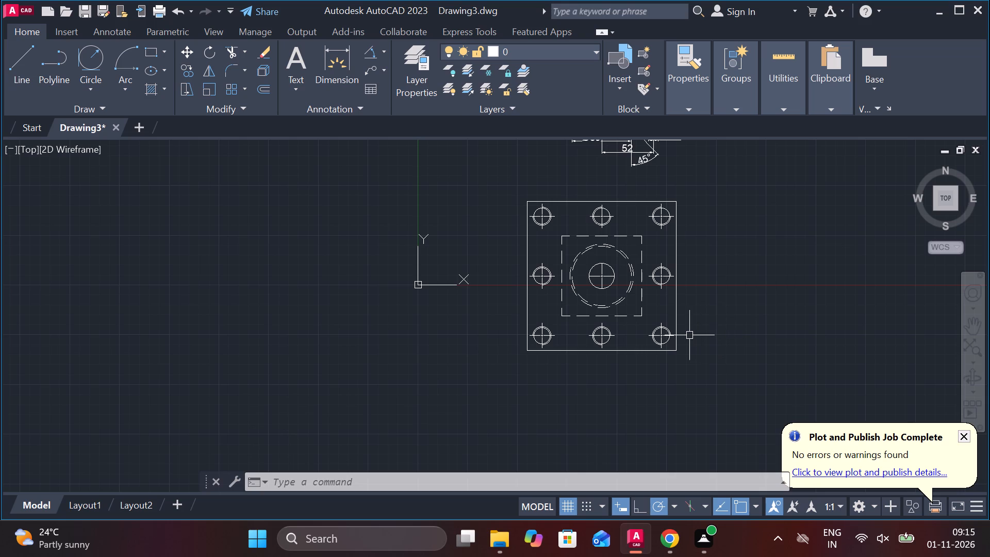
scroll(684, 294, up, 1)
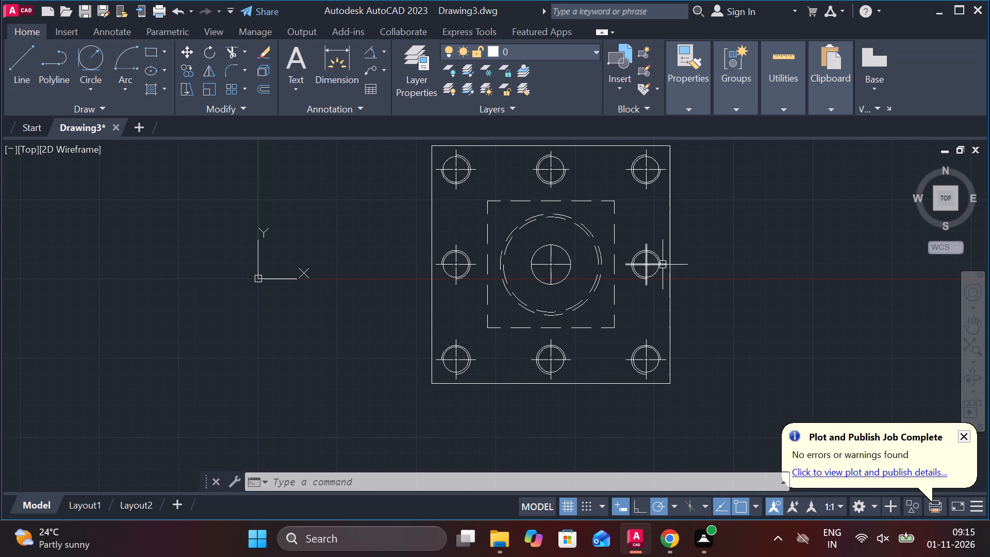
click(663, 265)
click(665, 265)
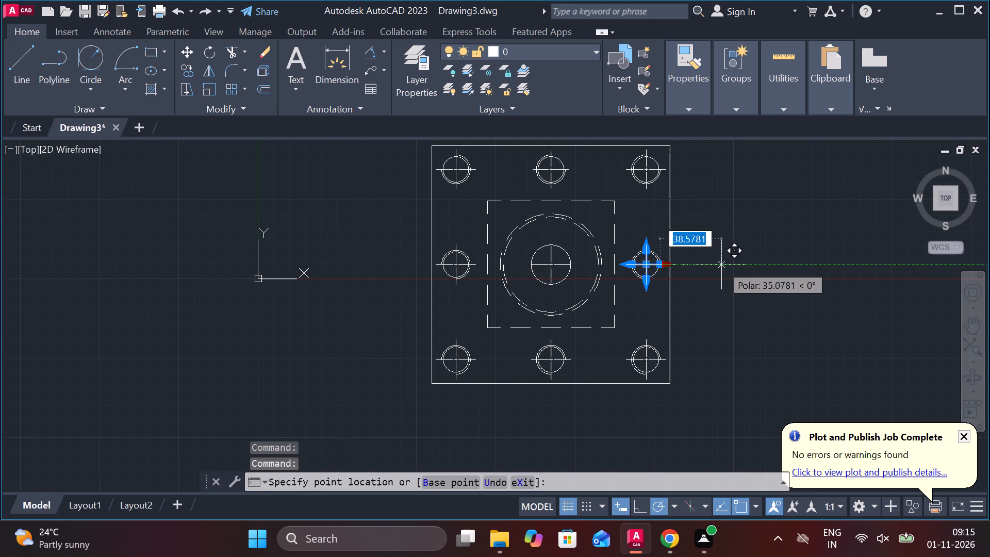
click(721, 265)
middle_drag(649, 346, 678, 313)
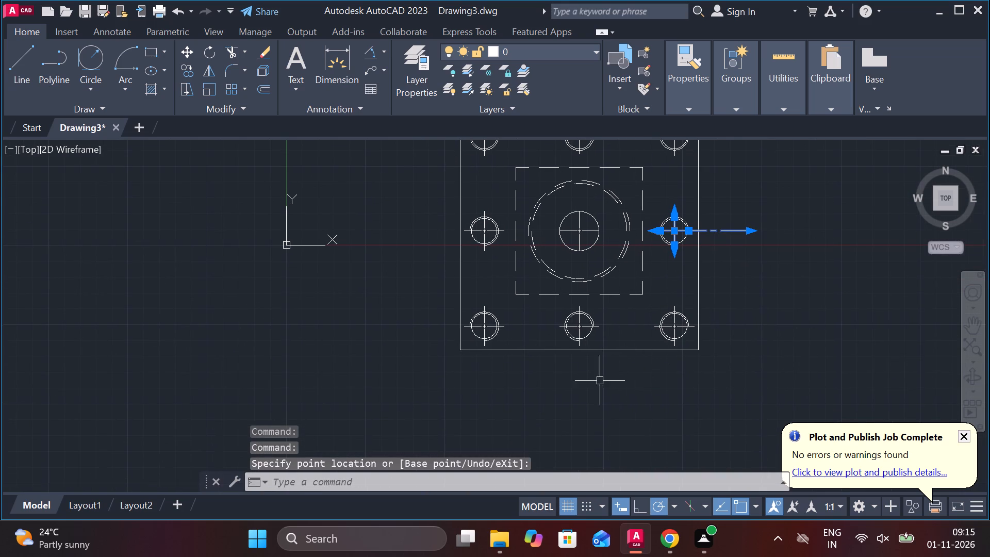
key(Escape)
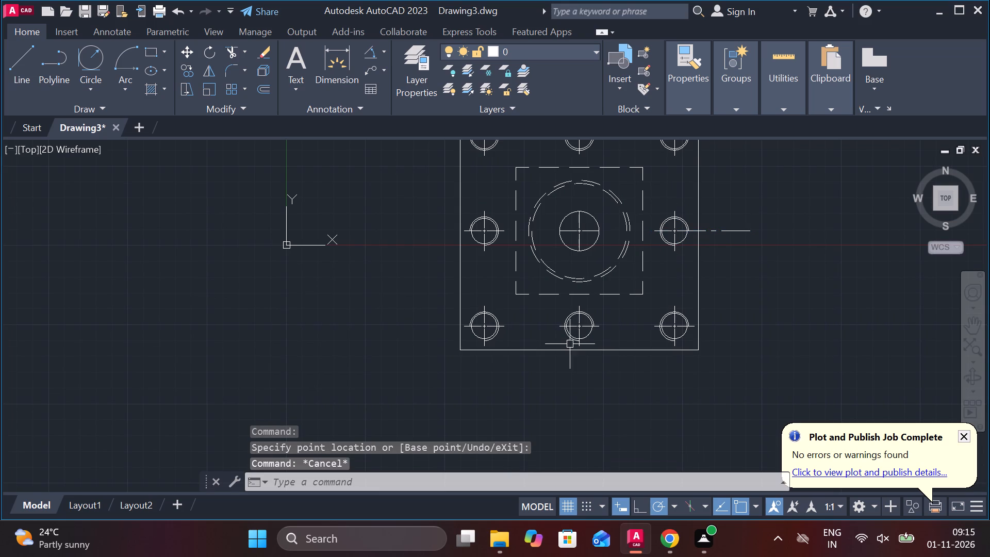
Stretch the vertical centreline of the bottom middle hole downward past the plate's lower edge.
click(579, 336)
click(580, 346)
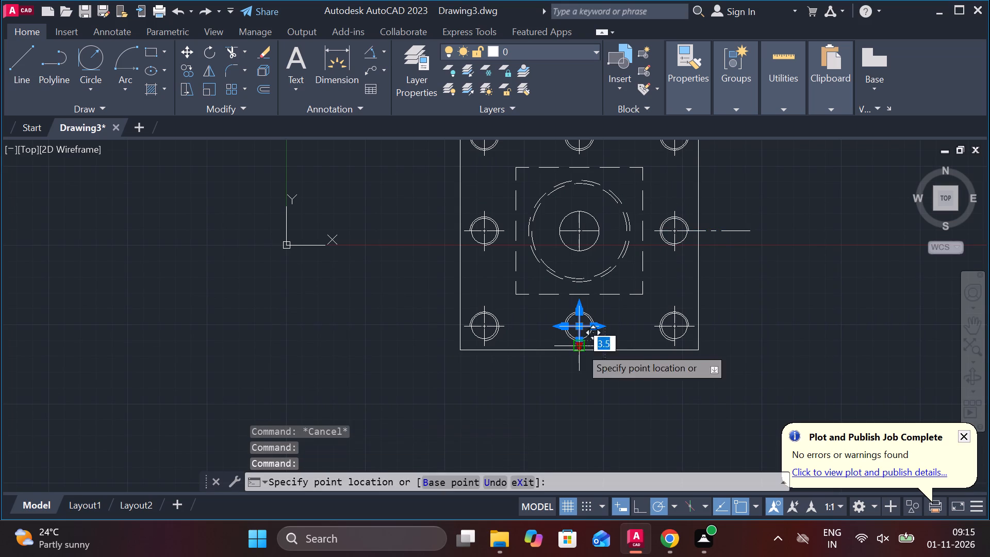
click(582, 382)
key(Escape)
Draw a horizontal line leftward from the lower end of the extended vertical centreline, reaching below the bottom-left hole.
key(l)
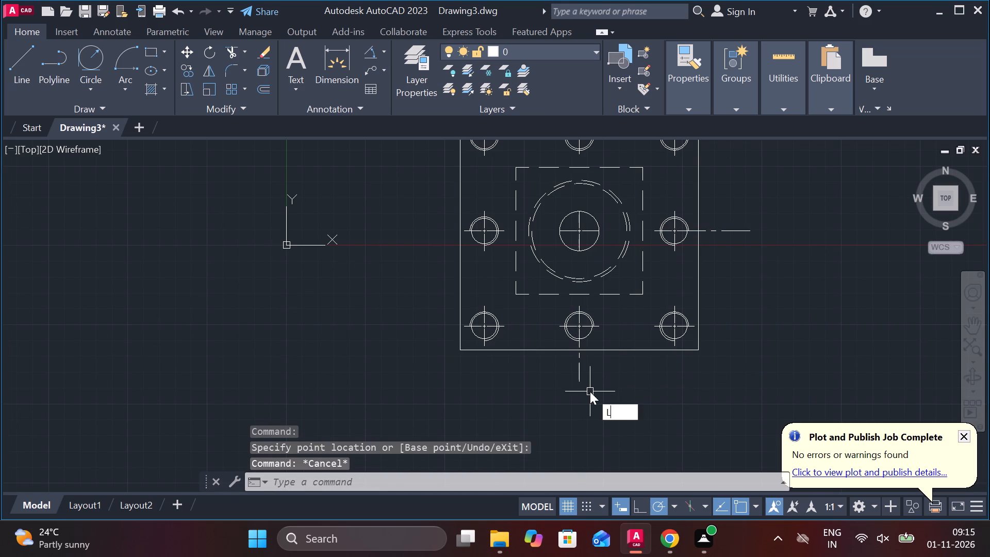
key(Return)
click(577, 384)
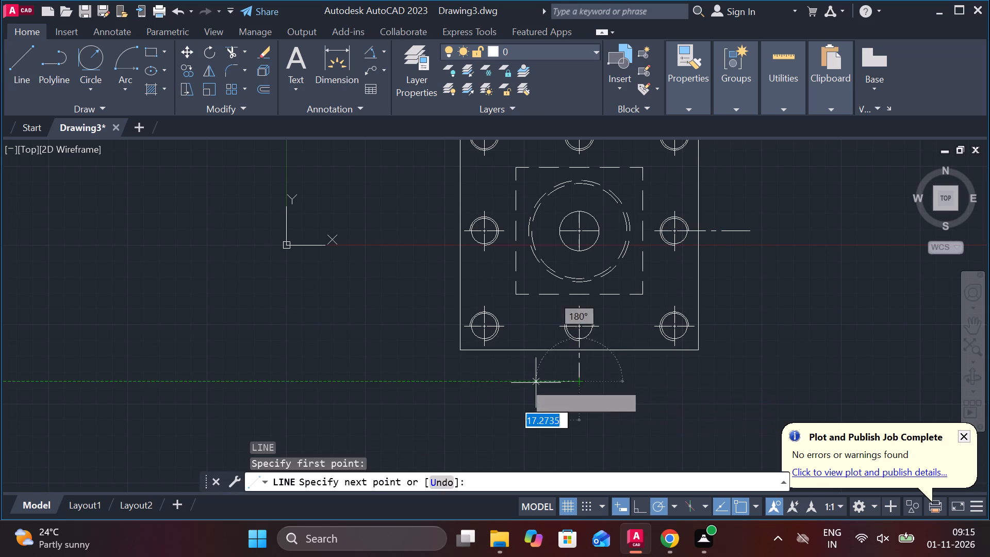
click(477, 379)
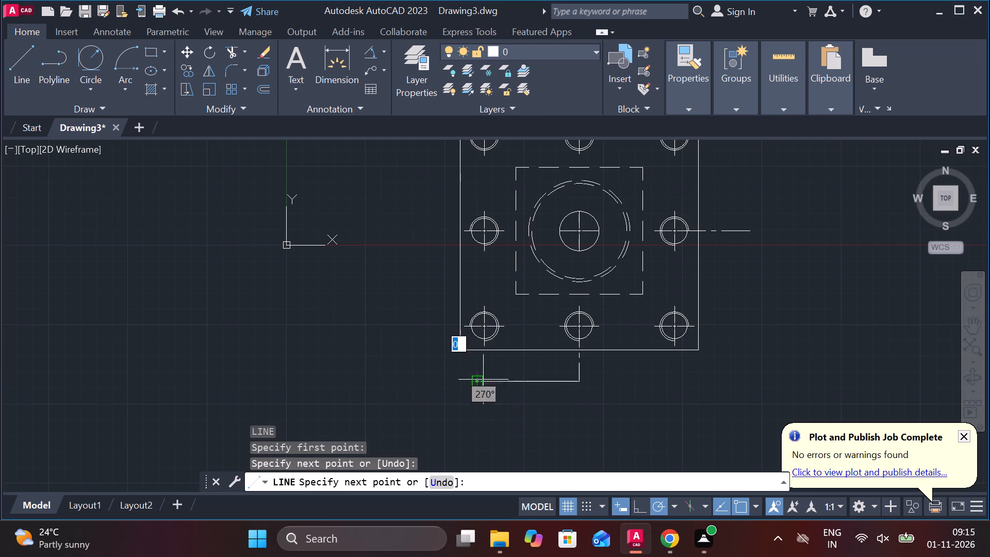
key(Escape)
Draw a vertical line about 32 long downward from the horizontal section line, near its left end.
middle_drag(476, 401, 514, 338)
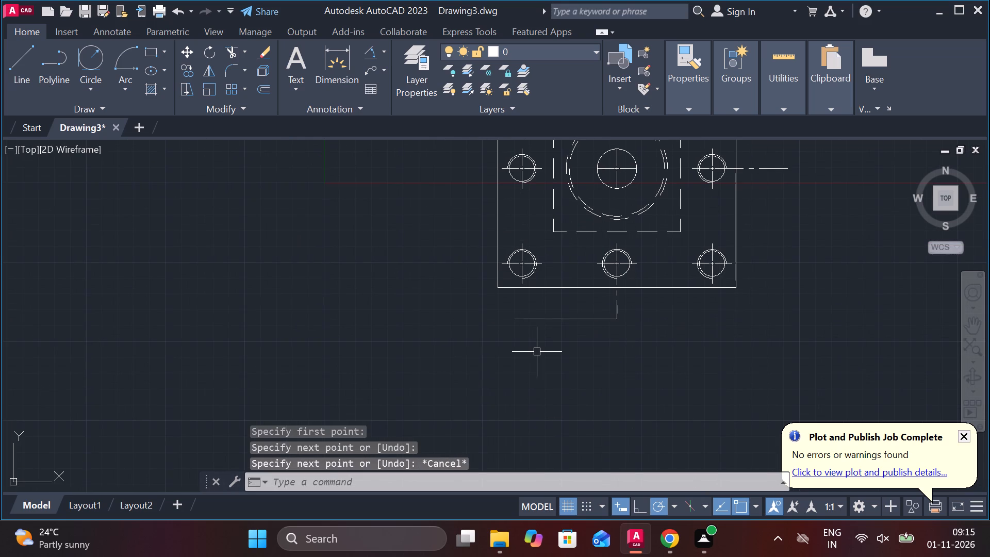
key(l)
key(Return)
click(541, 322)
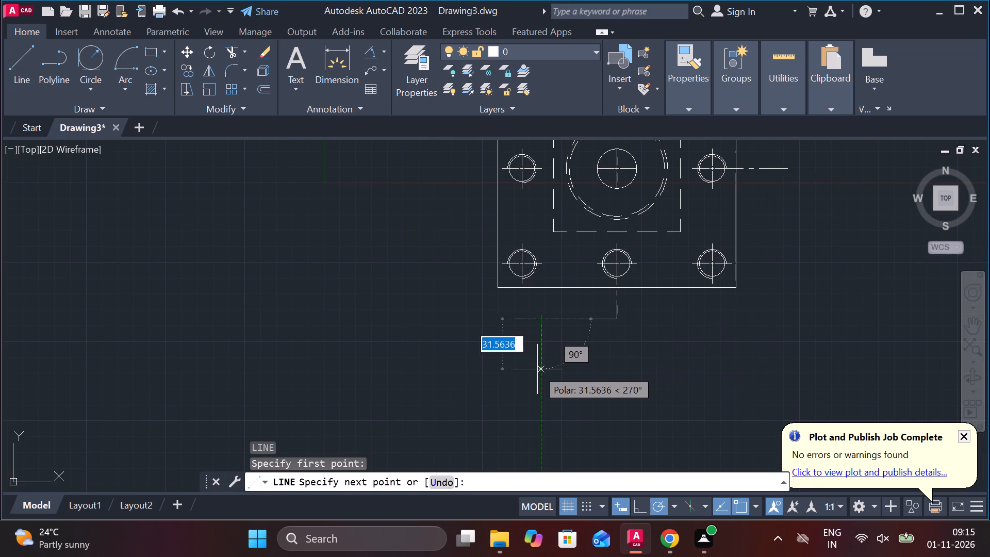
click(537, 369)
key(Escape)
scroll(570, 350, down, 1)
scroll(538, 341, up, 2)
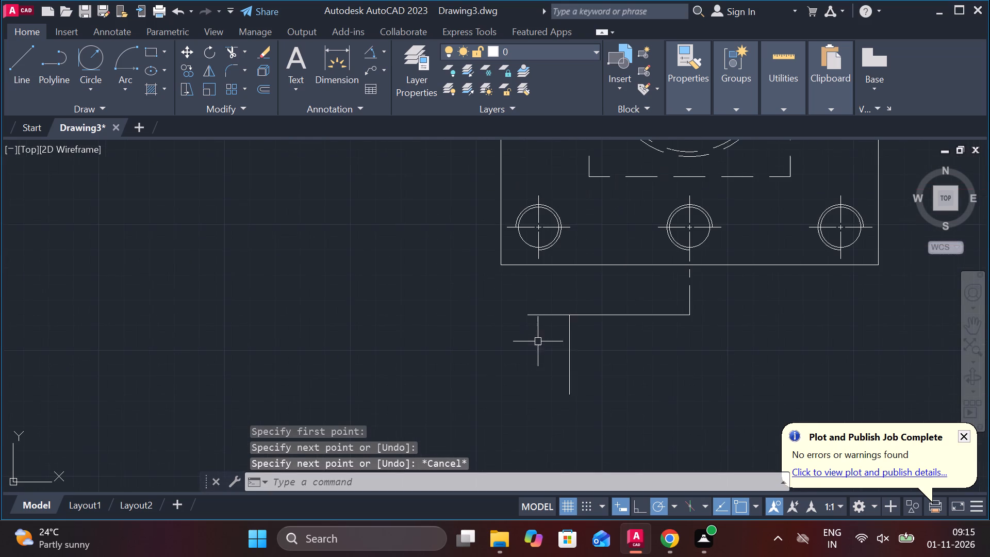
Draw a slanted arrowhead line about 6 long at 240° from the top of the vertical line.
key(space)
scroll(571, 323, up, 2)
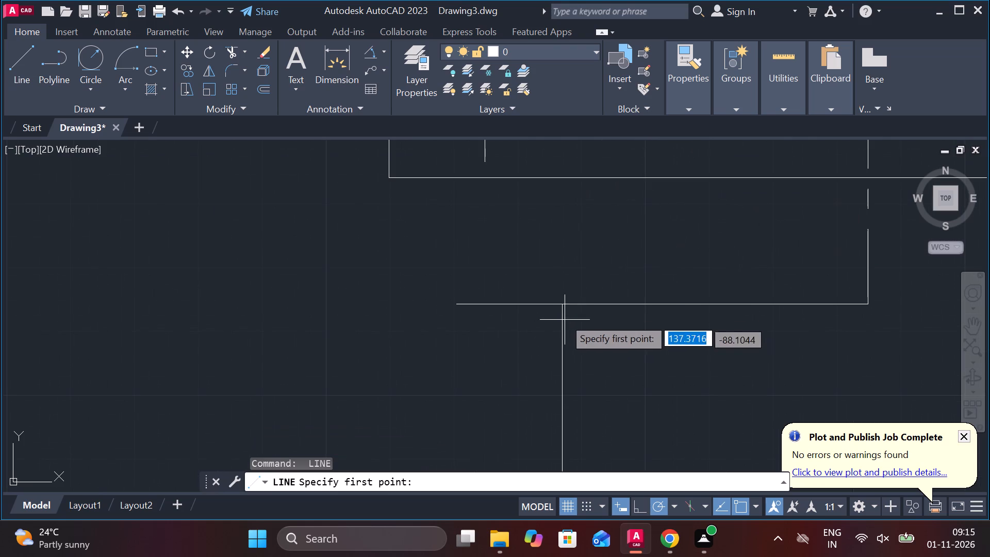
click(560, 305)
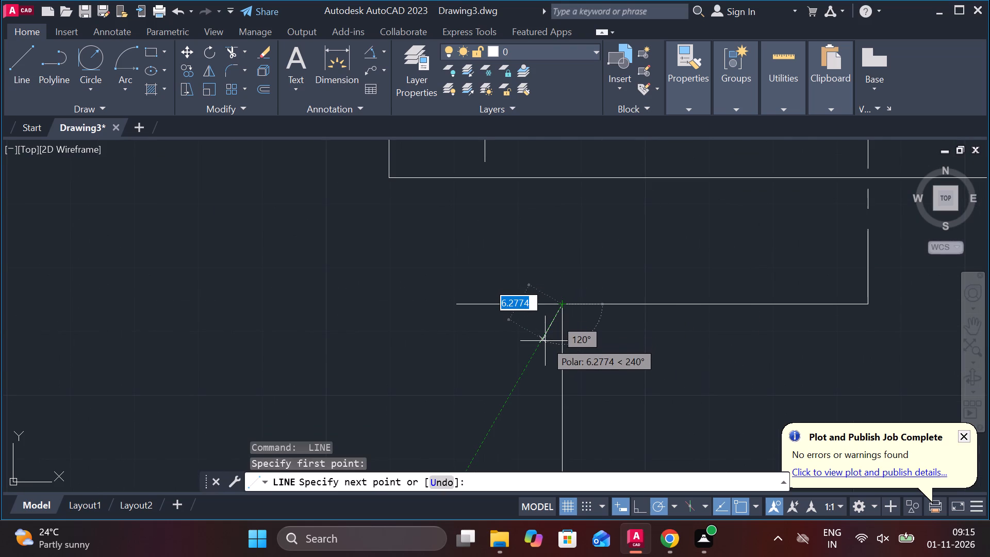
click(545, 341)
key(Escape)
Mirror the slanted arrowhead line about the vertical line, keeping the source line.
click(551, 327)
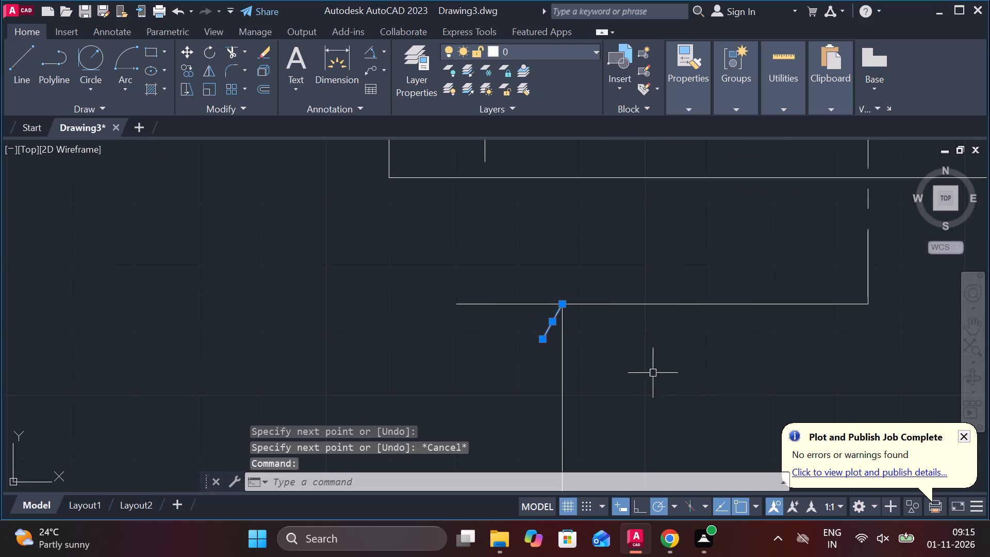
text(MI)
key(Return)
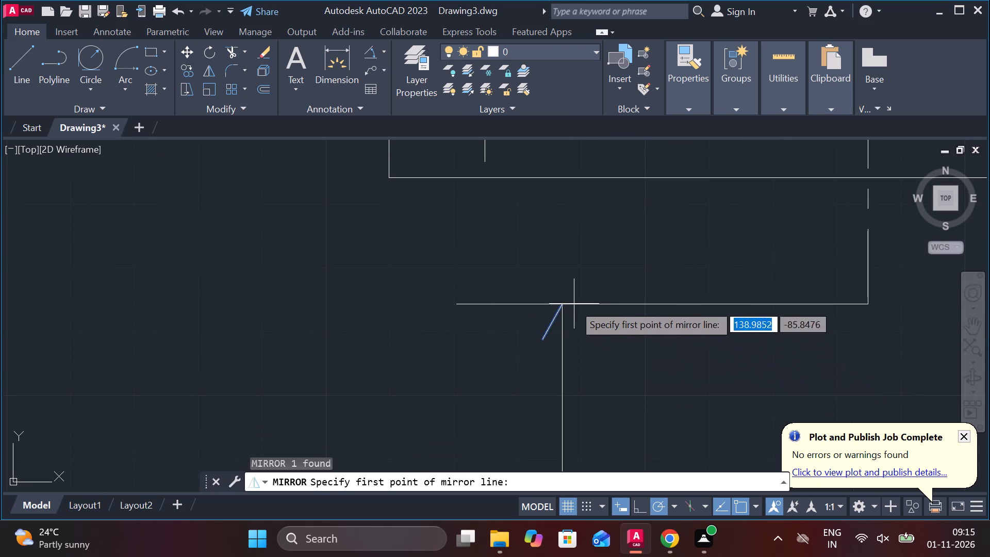
click(562, 302)
scroll(558, 388, down, 2)
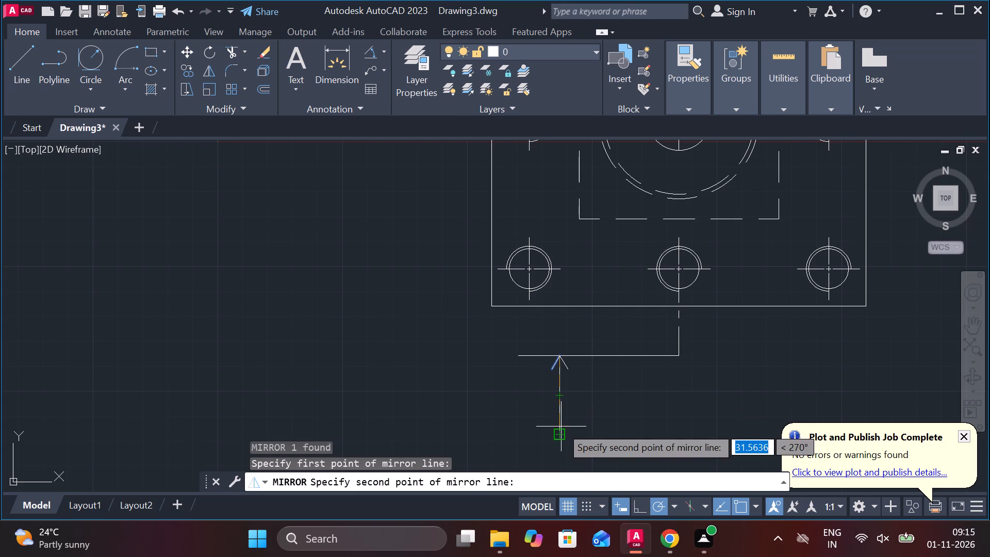
click(561, 427)
drag(597, 479, 561, 427)
scroll(554, 376, up, 1)
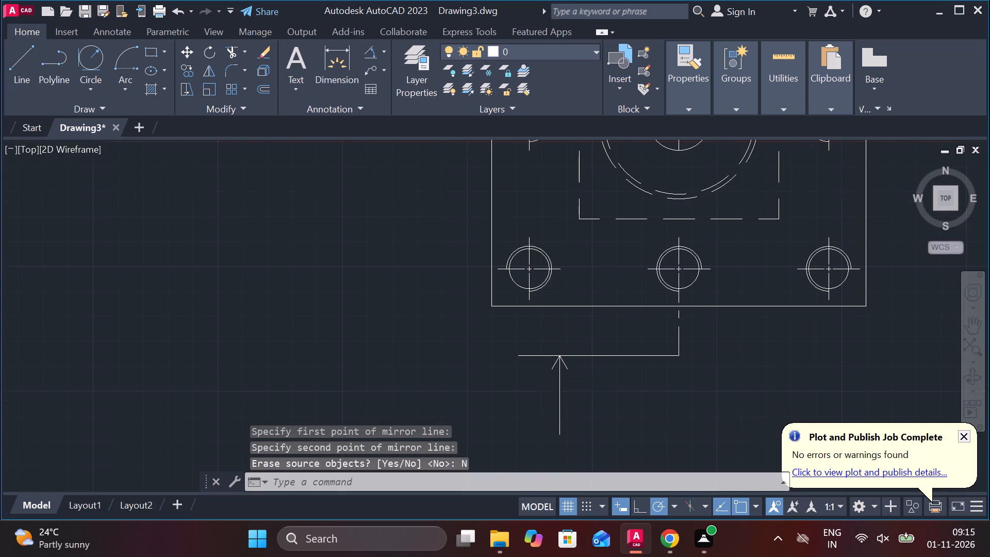
Close the arrowhead with a horizontal line joining the lower ends of its two slanted sides.
scroll(554, 376, up, 1)
key(l)
key(Return)
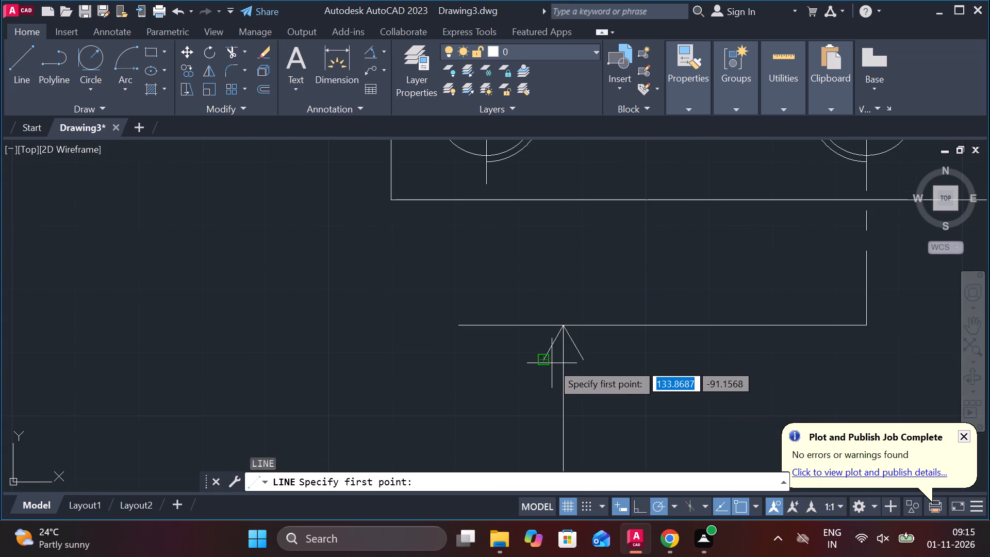
click(552, 363)
click(585, 363)
key(Escape)
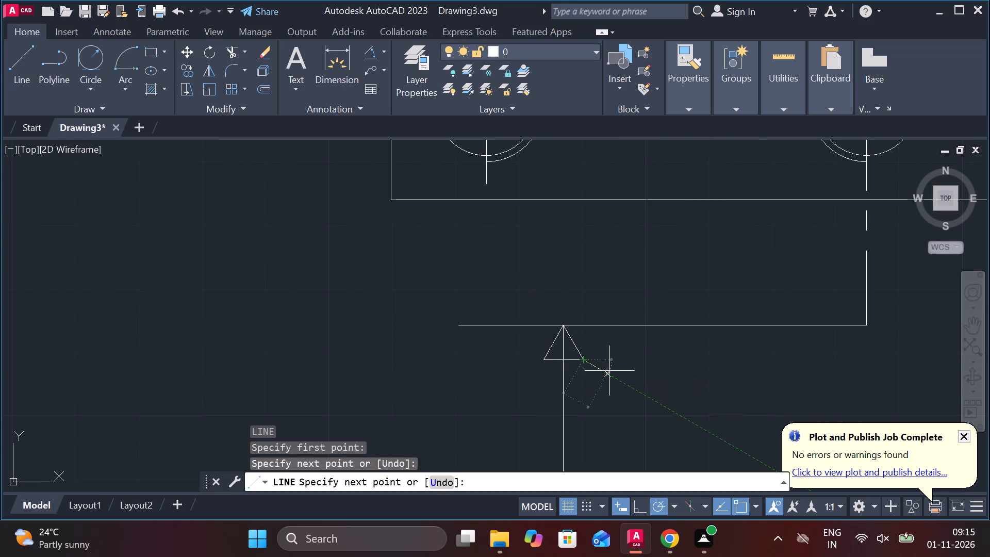
Trim away the part of the vertical line inside the arrowhead triangle.
text(TR)
key(space)
click(562, 349)
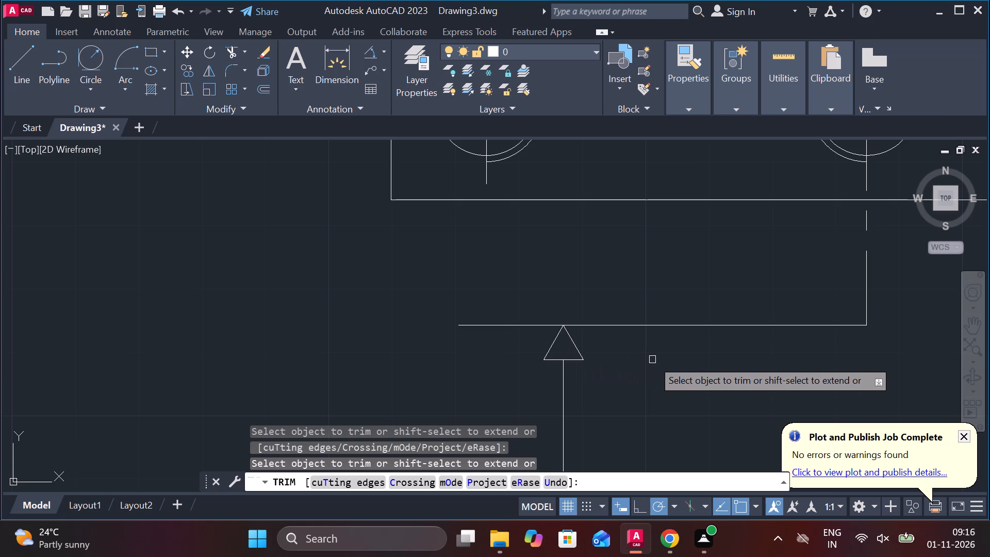
scroll(652, 359, down, 3)
middle_drag(688, 375, 654, 378)
scroll(614, 366, up, 2)
key(Escape)
Change the linetype of the horizontal section line below the plate to DASHED.
scroll(619, 366, down, 1)
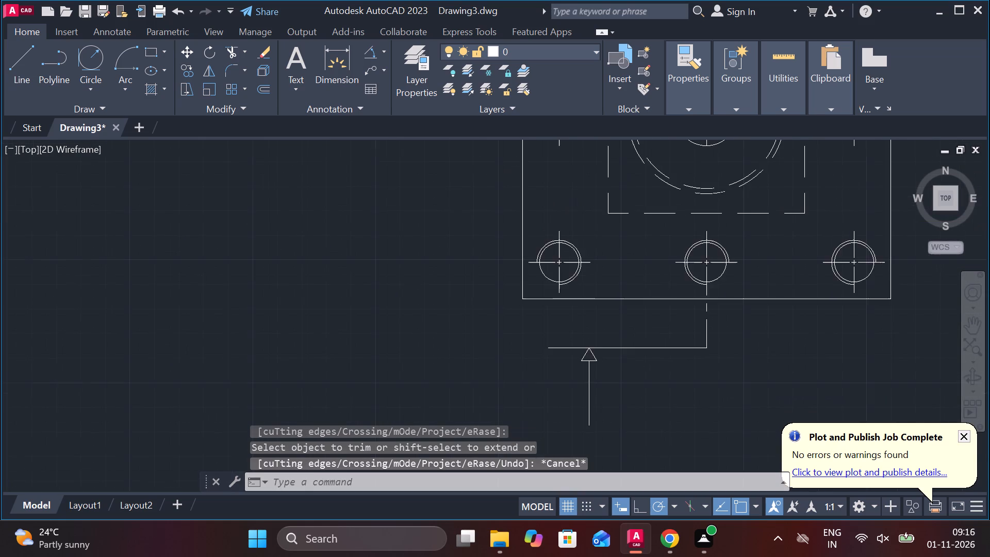
scroll(619, 366, down, 1)
click(635, 354)
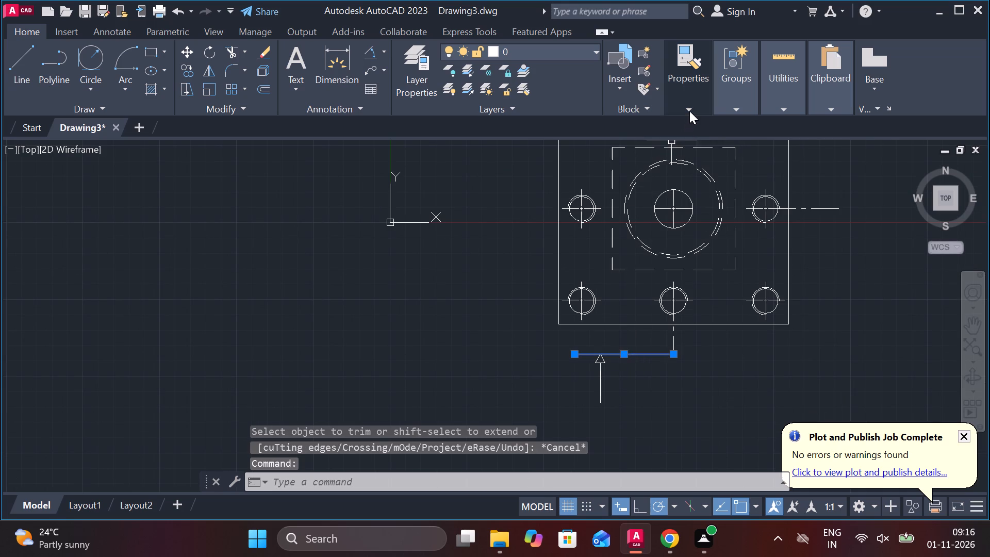
click(689, 111)
click(770, 162)
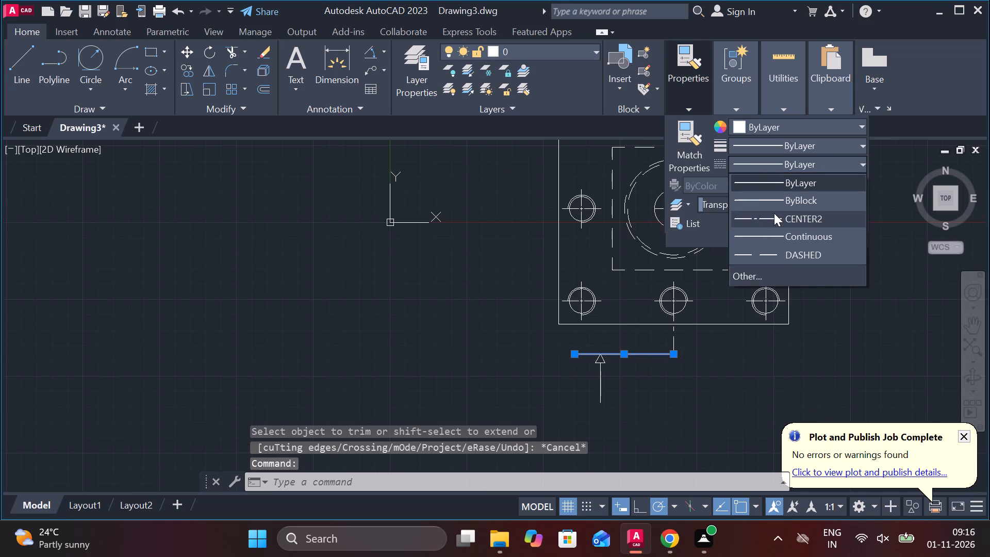
click(758, 252)
key(Escape)
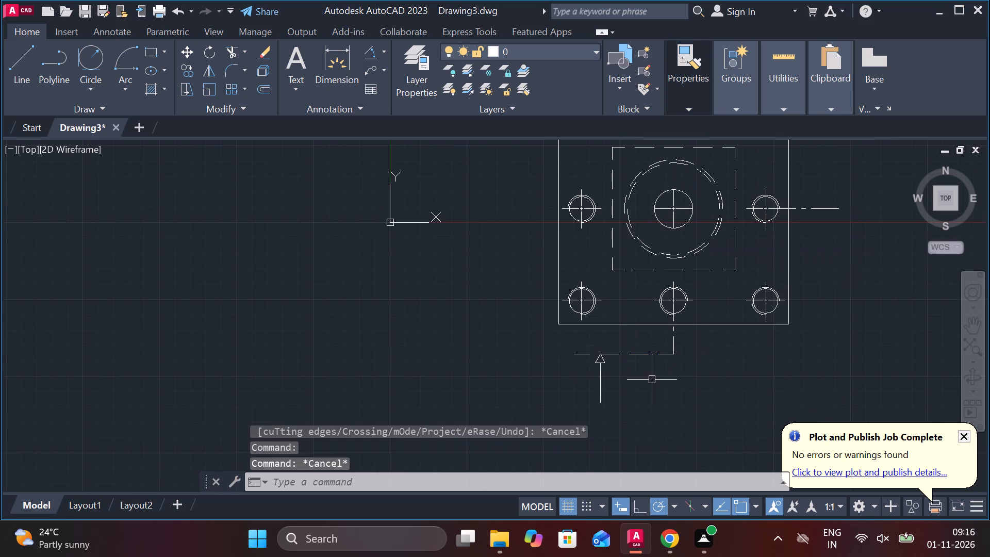
Copy the section arrow by its tip onto the extended centreline beyond the plate's right edge.
middle_drag(650, 381, 633, 382)
scroll(634, 382, down, 1)
scroll(608, 385, up, 2)
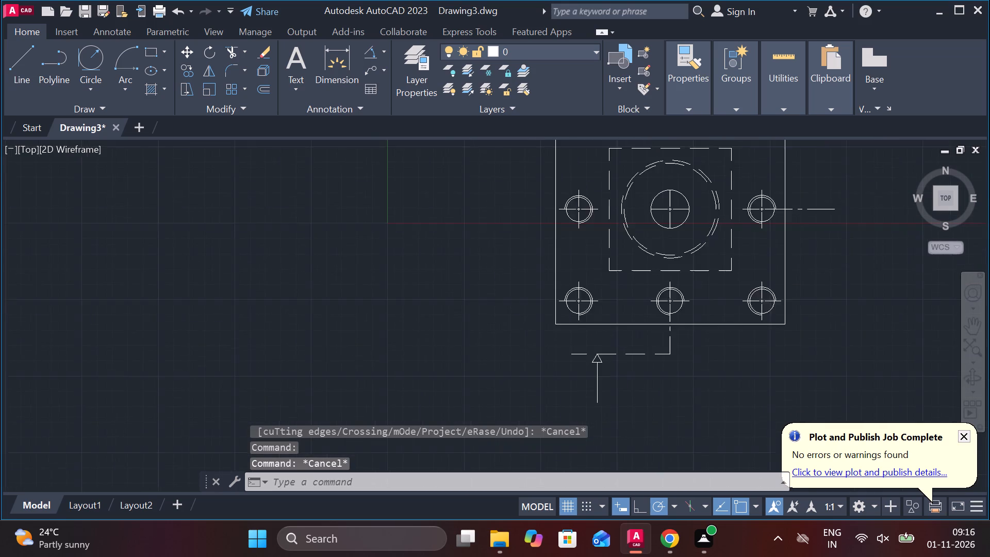
click(609, 402)
click(579, 349)
scroll(579, 349, up, 2)
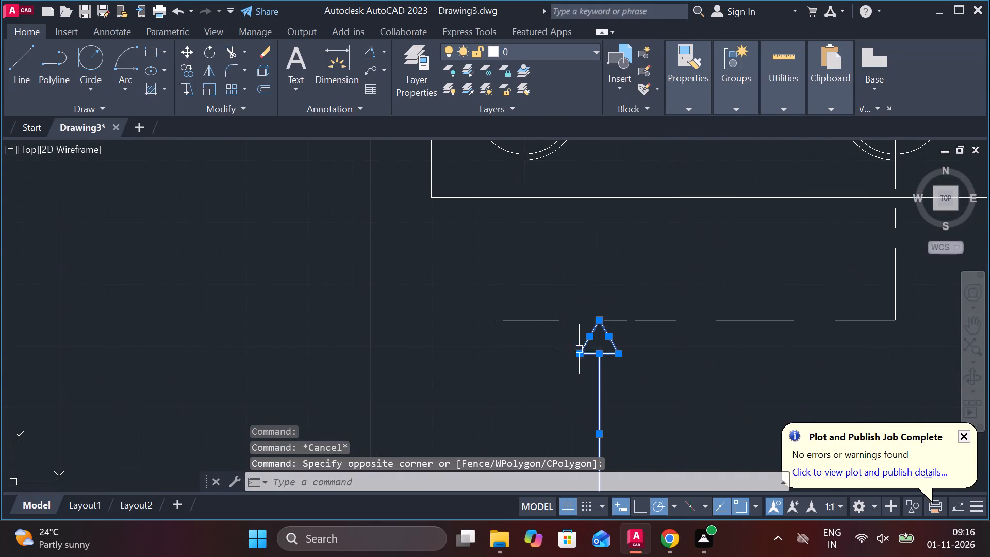
scroll(635, 373, down, 1)
text(CO)
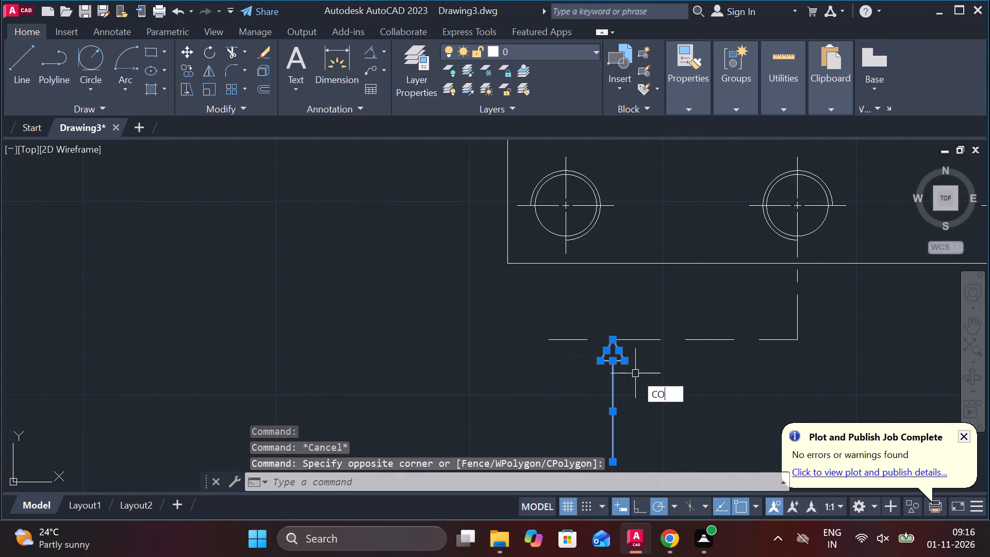
key(Return)
click(616, 339)
scroll(616, 339, down, 2)
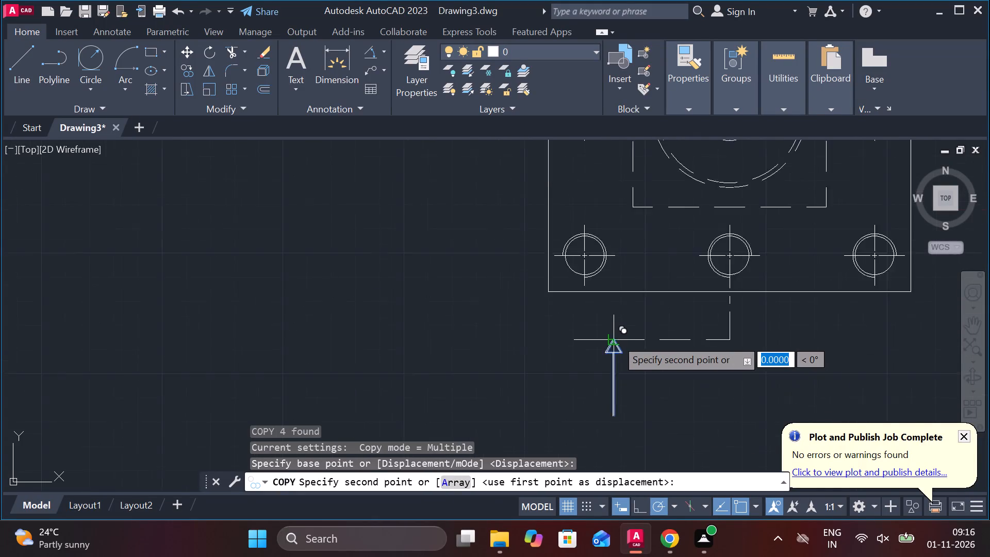
middle_drag(702, 330, 650, 356)
scroll(793, 233, up, 2)
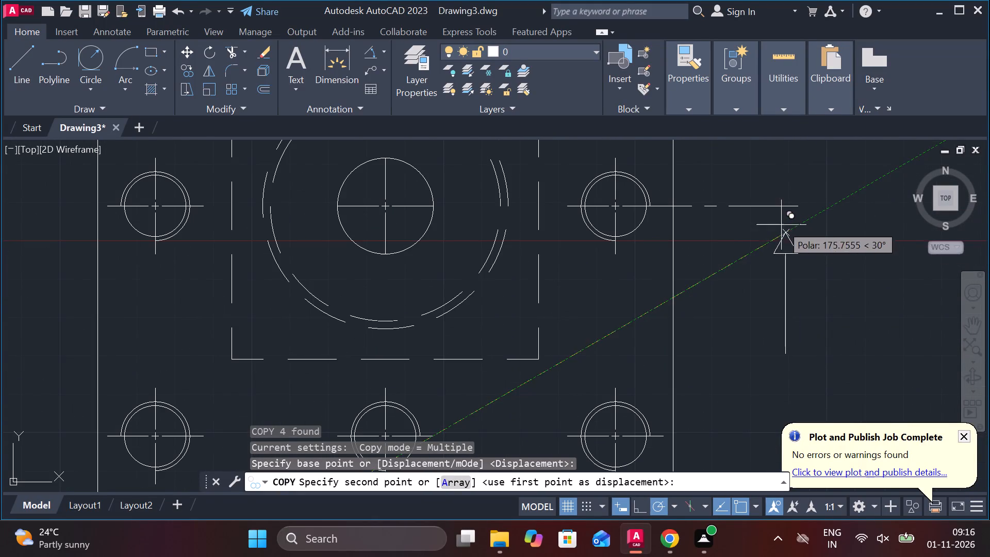
click(775, 210)
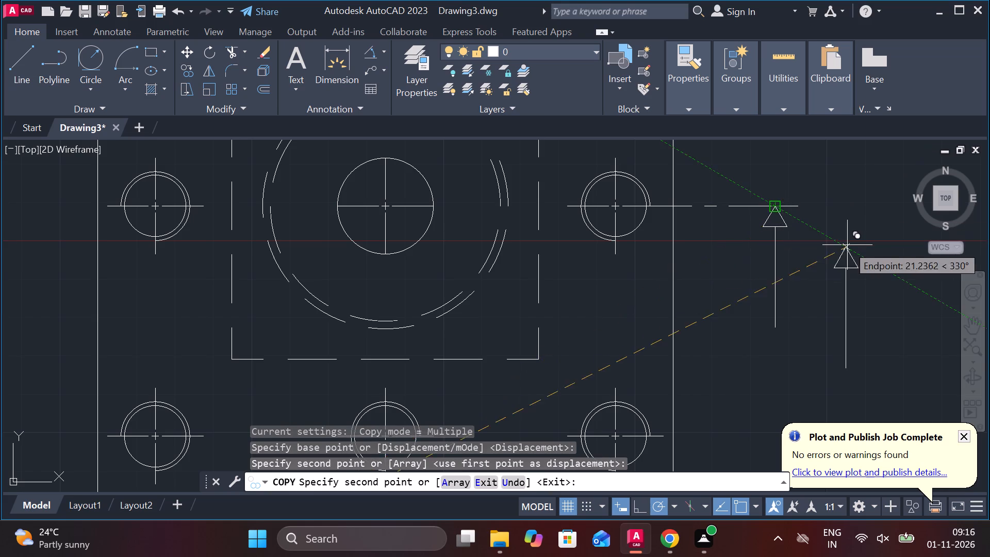
scroll(847, 245, down, 4)
key(Escape)
scroll(808, 308, up, 1)
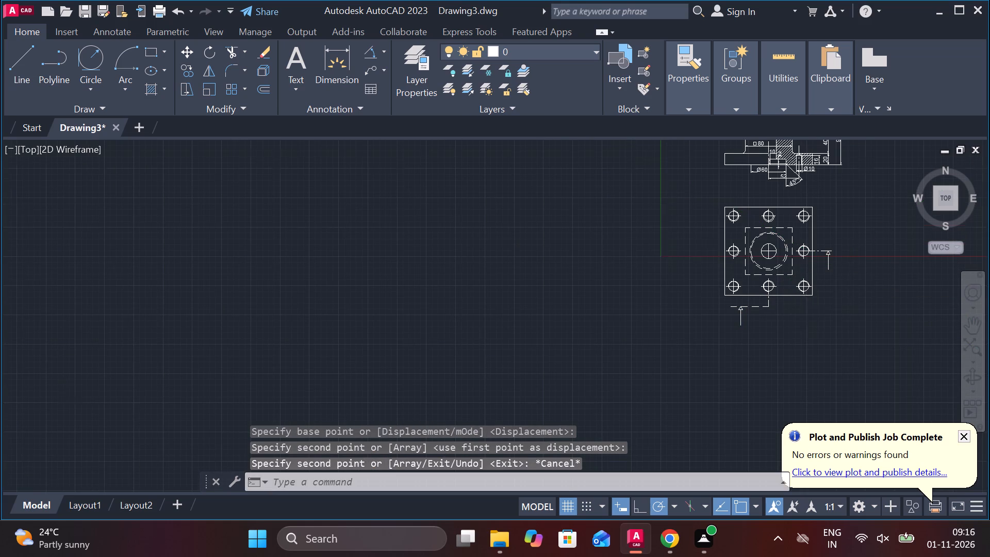
Add the text X at height 6 beside the stem of the section arrow below the plate.
scroll(731, 333, up, 2)
middle_drag(727, 334, 718, 335)
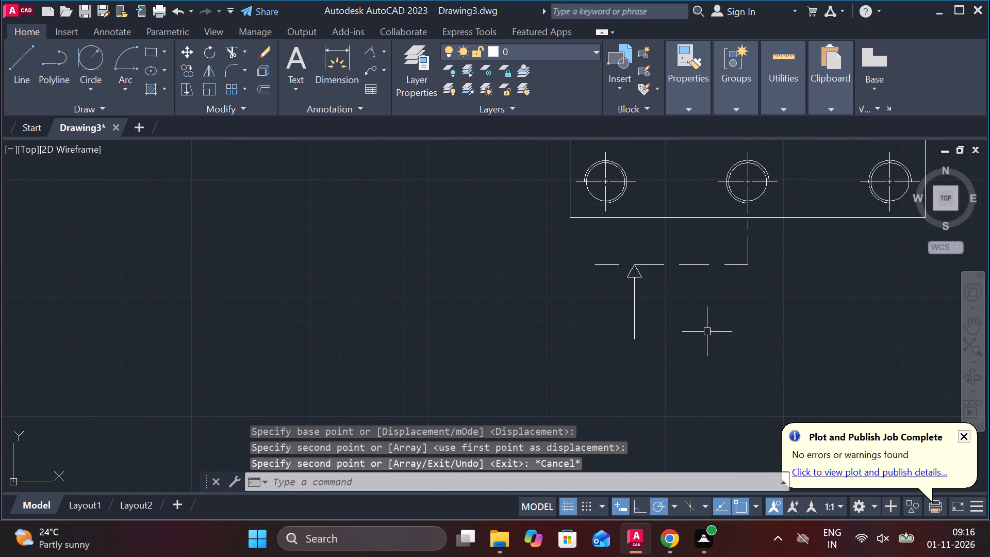
text(T)
key(space)
scroll(653, 326, up, 1)
click(650, 303)
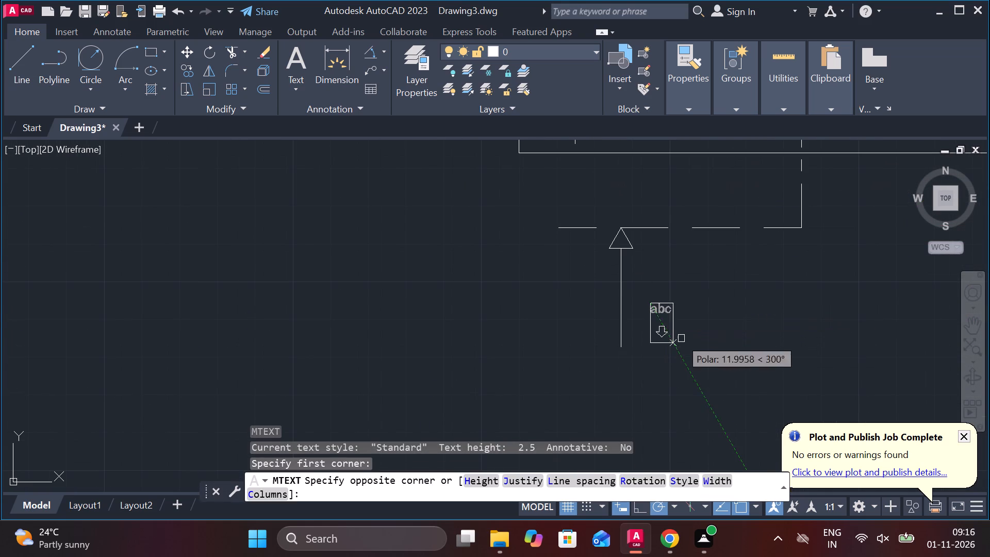
click(711, 363)
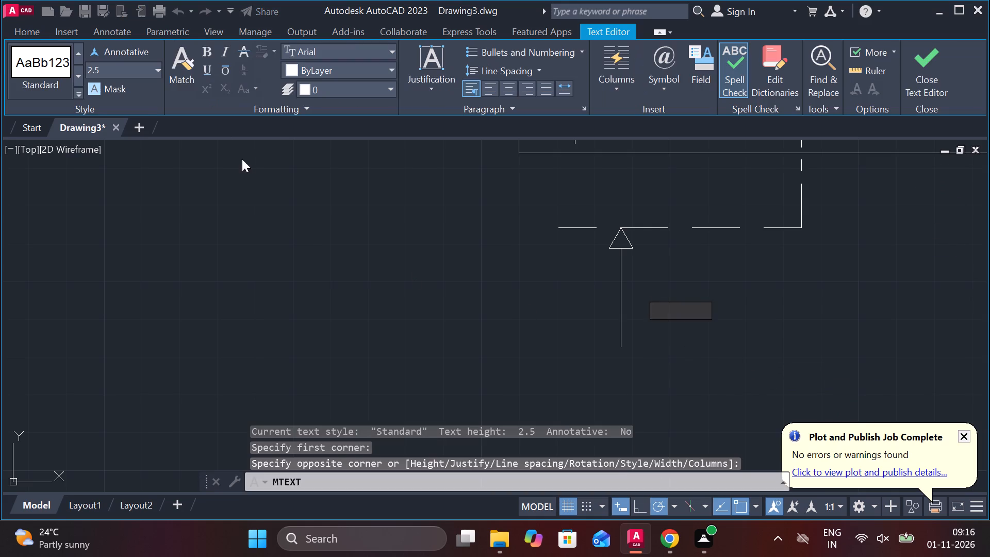
click(113, 73)
key(6)
key(Return)
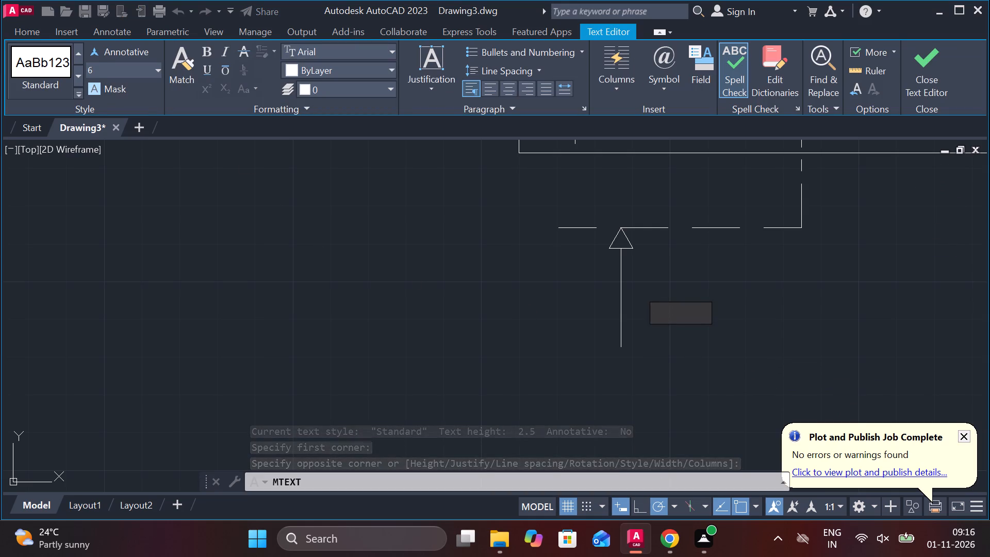
key(x)
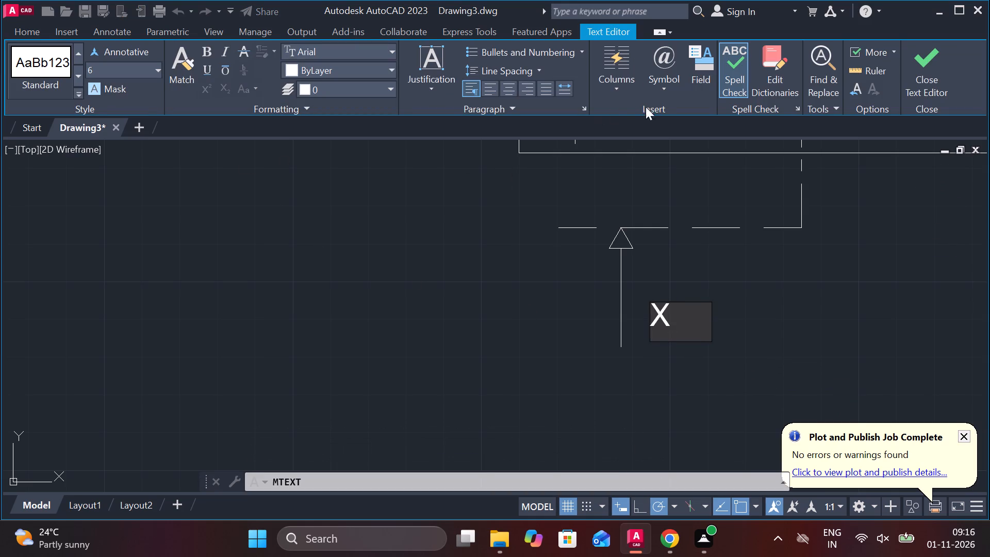
click(927, 85)
Set the text height of the X label beside the lower section arrow to 10.
scroll(674, 302, down, 3)
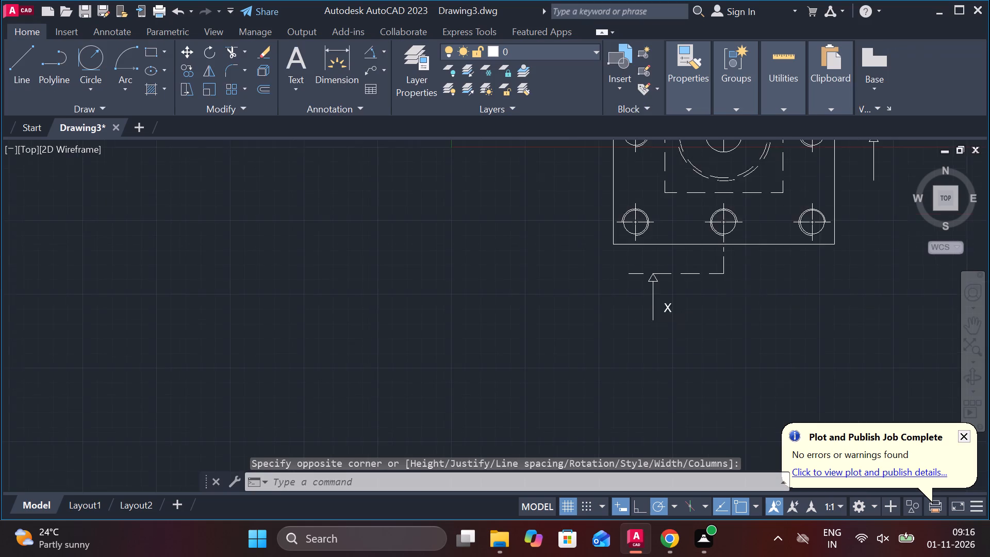
scroll(683, 326, down, 1)
scroll(681, 319, up, 5)
double_click(649, 343)
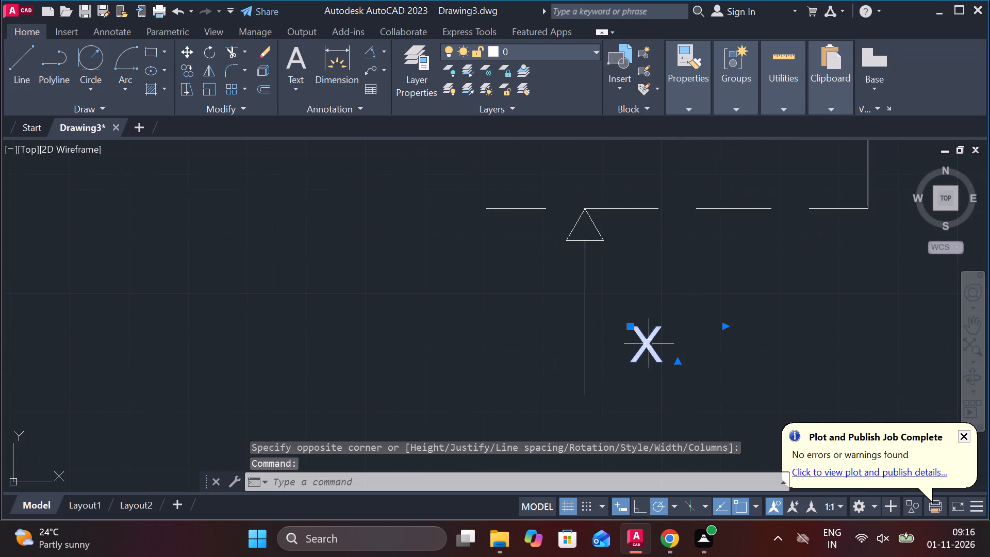
drag(683, 369, 626, 356)
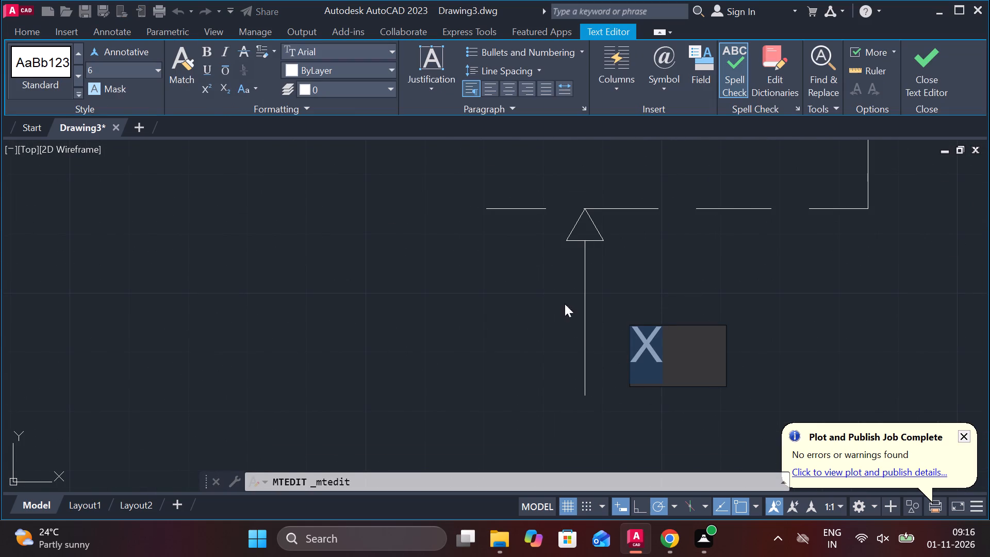
click(102, 72)
text(10)
key(Return)
click(914, 80)
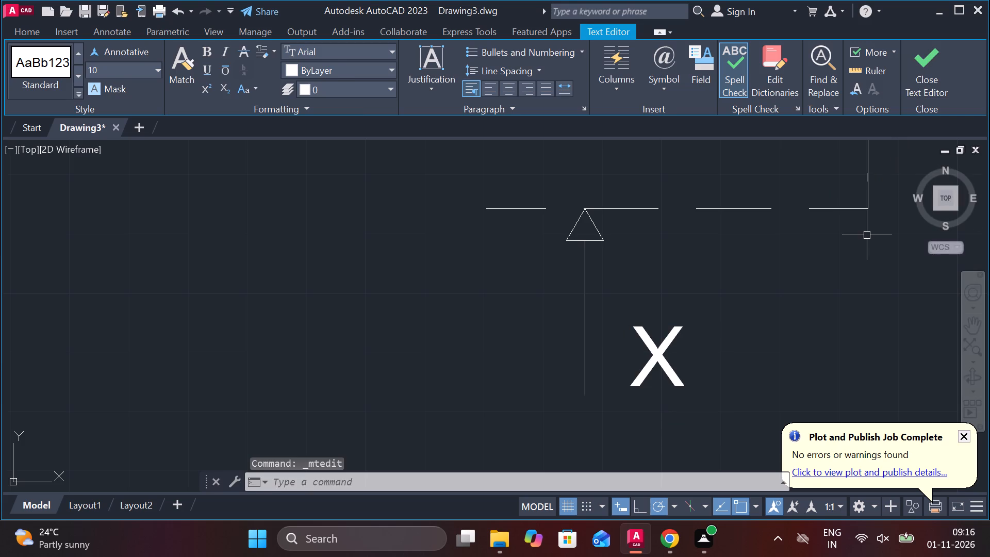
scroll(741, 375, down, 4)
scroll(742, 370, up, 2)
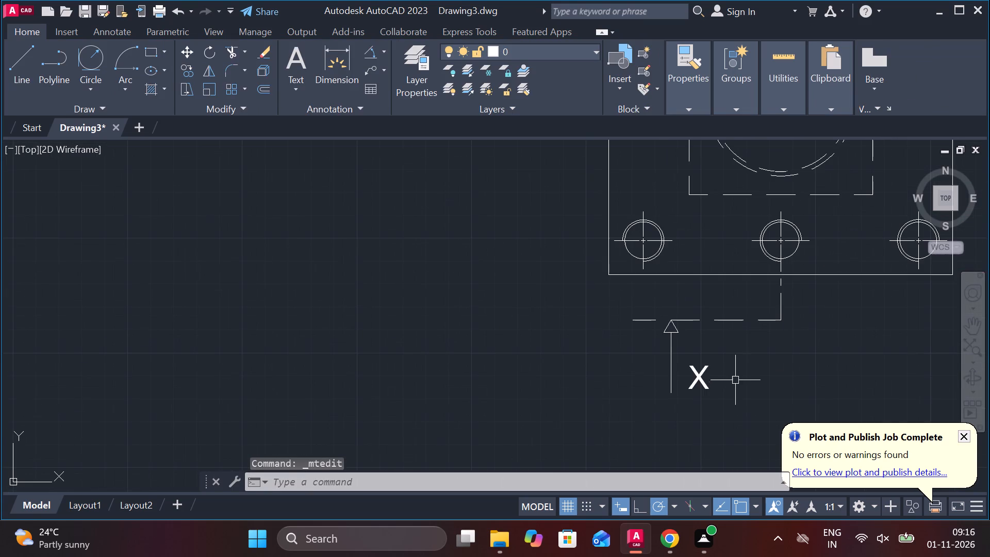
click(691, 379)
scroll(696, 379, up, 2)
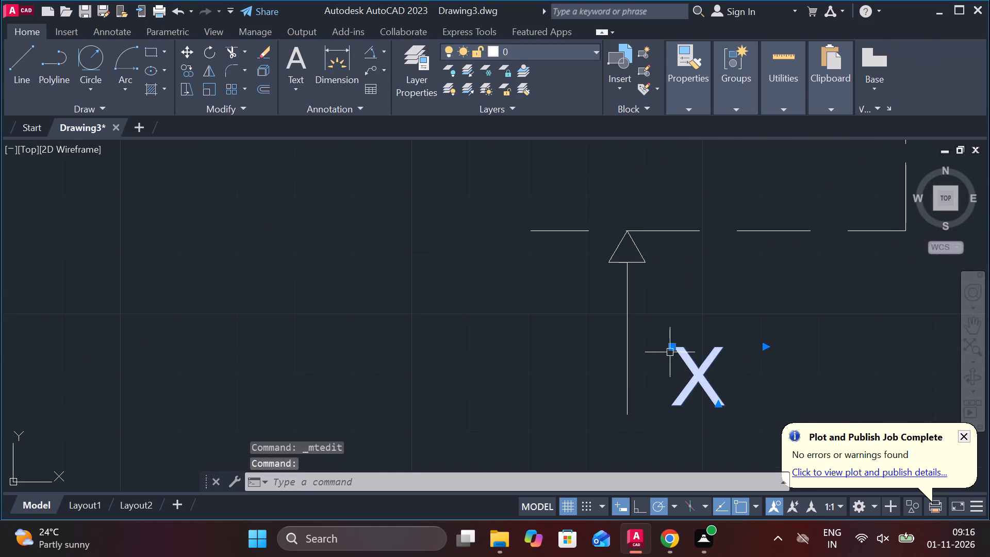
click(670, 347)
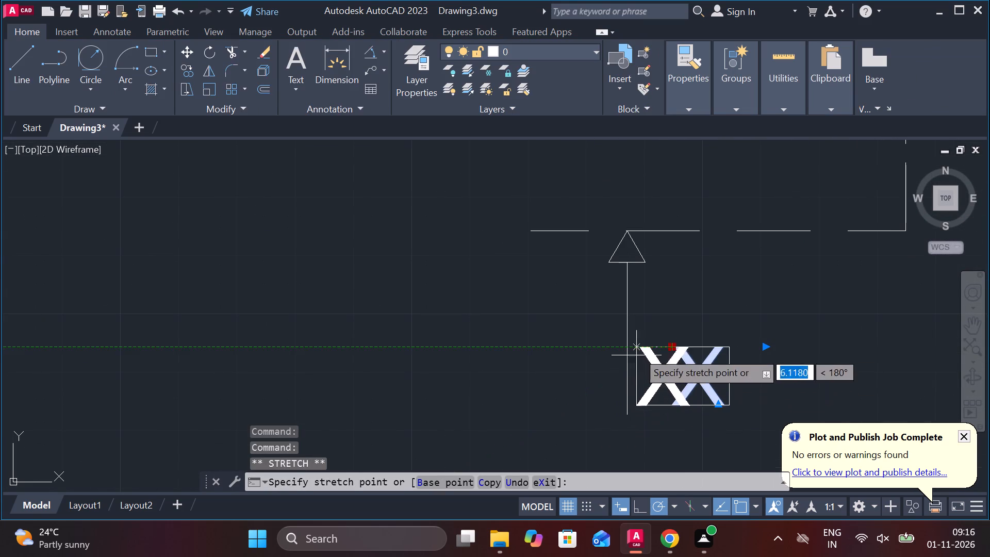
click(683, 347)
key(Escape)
Shorten the lower section arrow's stem by trimming it at a temporary horizontal line drawn across it, and remove that line.
key(l)
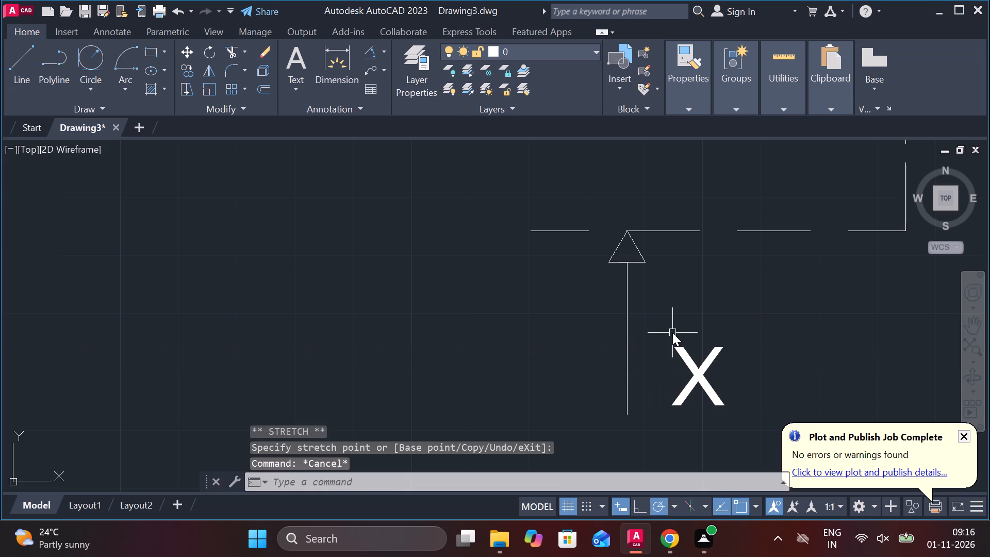
key(Return)
click(611, 316)
click(679, 319)
key(Escape)
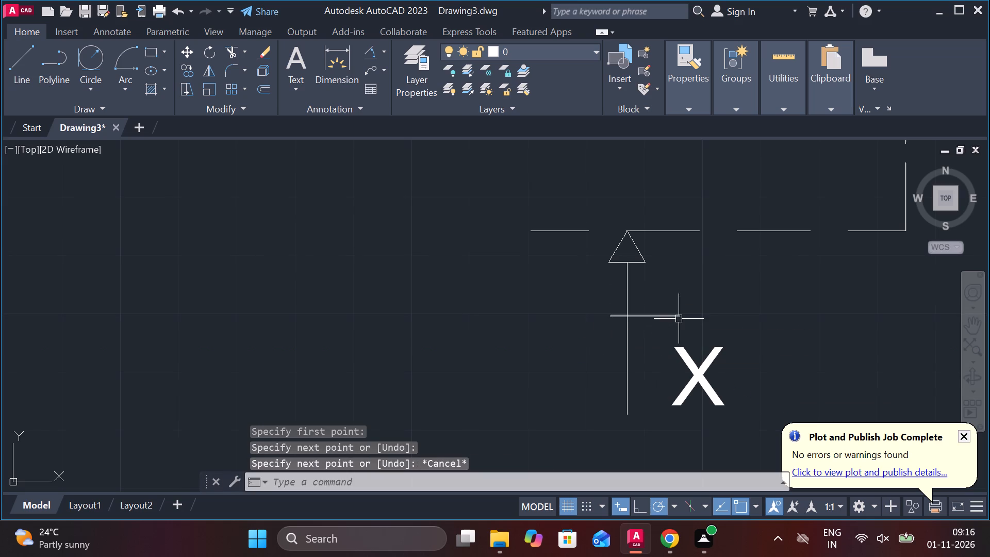
text(TR)
key(space)
click(630, 332)
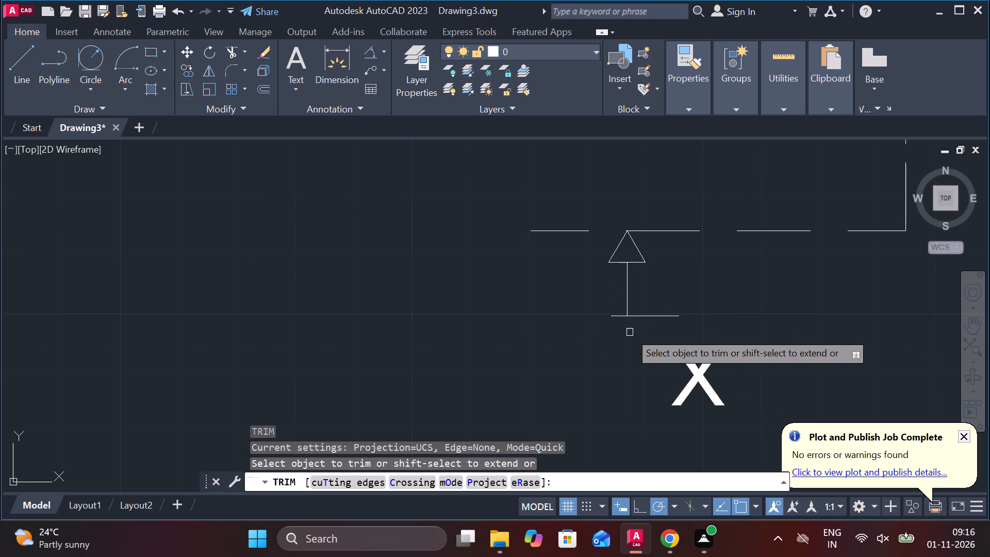
click(652, 319)
click(613, 316)
scroll(678, 330, down, 2)
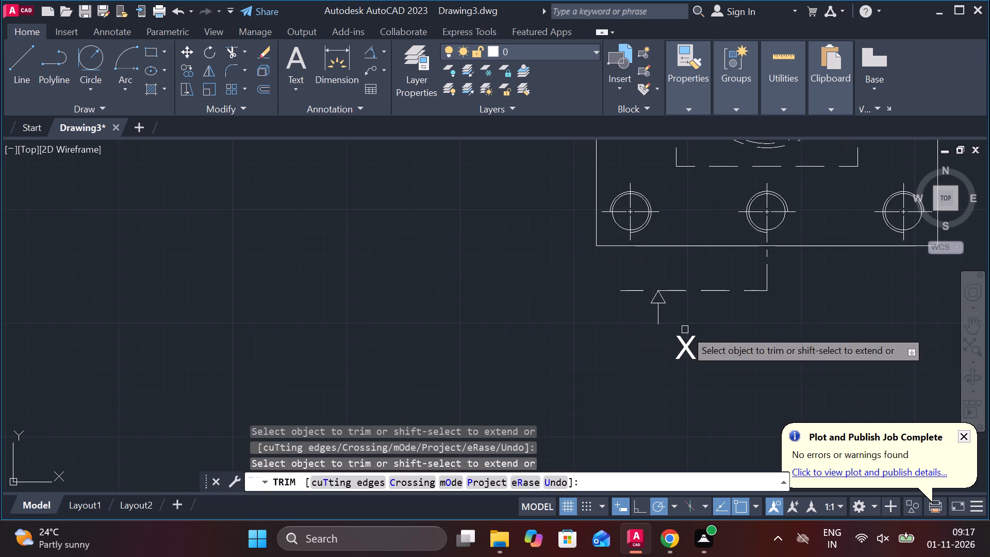
key(Escape)
Move the X label directly beneath the shortened stem of the lower section arrow.
click(676, 329)
click(725, 378)
click(715, 370)
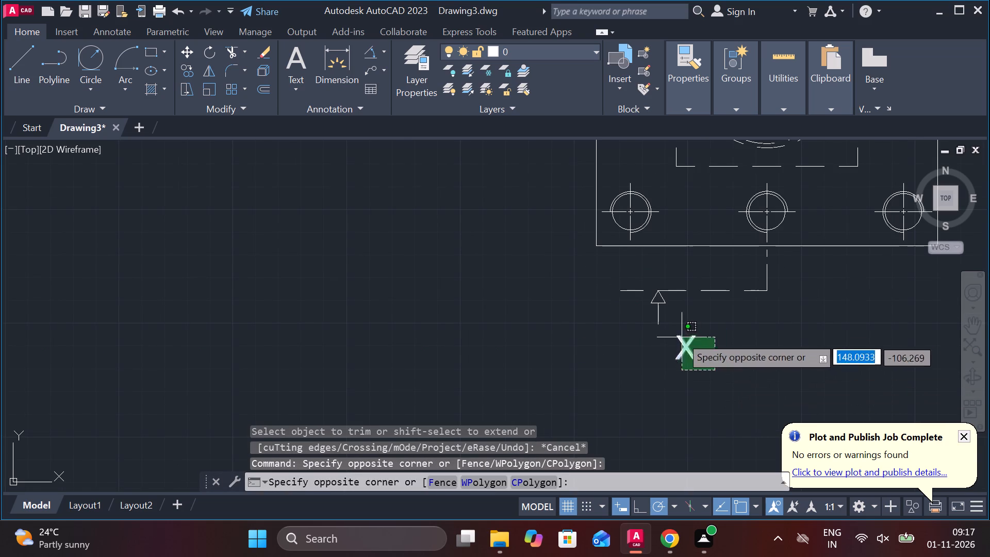
click(673, 331)
key(m)
key(Return)
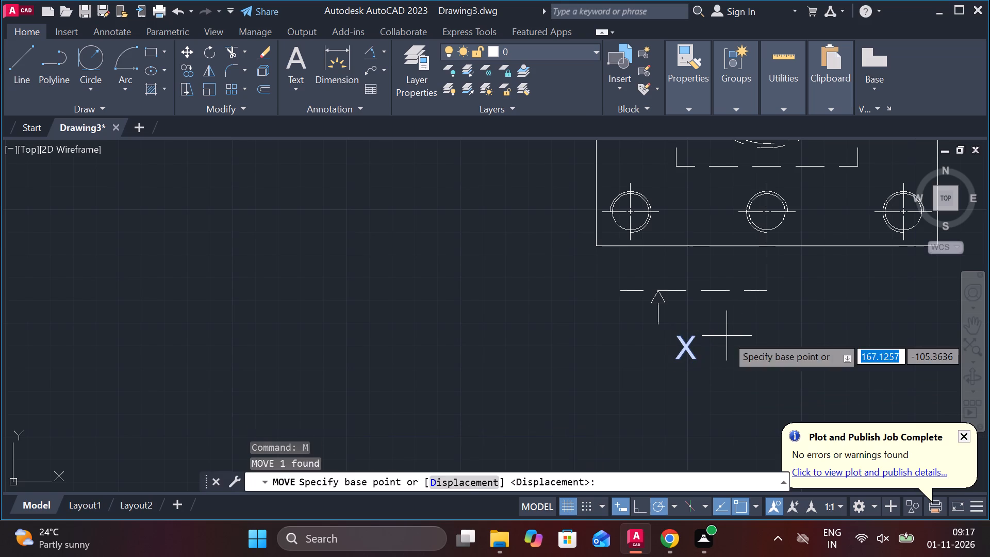
click(727, 336)
scroll(702, 336, up, 2)
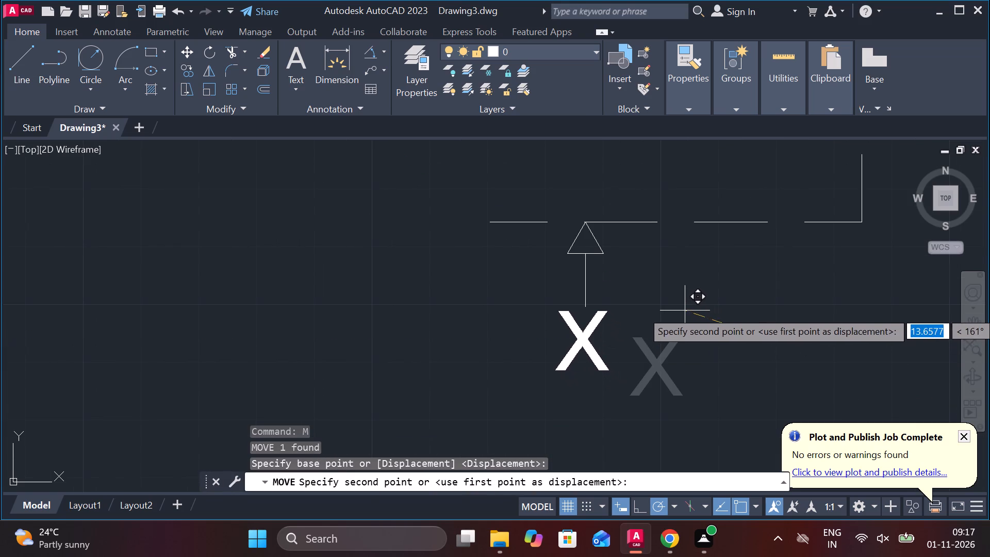
click(686, 310)
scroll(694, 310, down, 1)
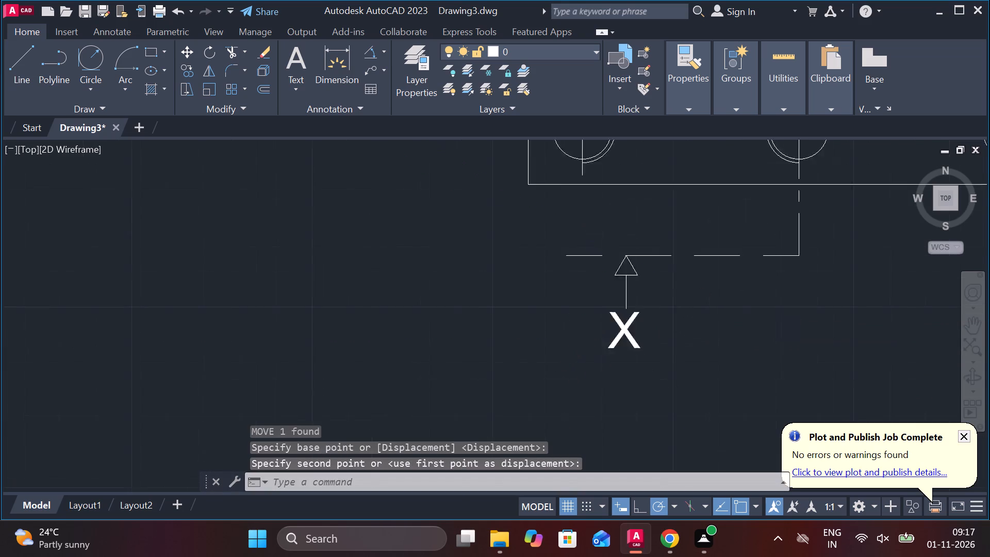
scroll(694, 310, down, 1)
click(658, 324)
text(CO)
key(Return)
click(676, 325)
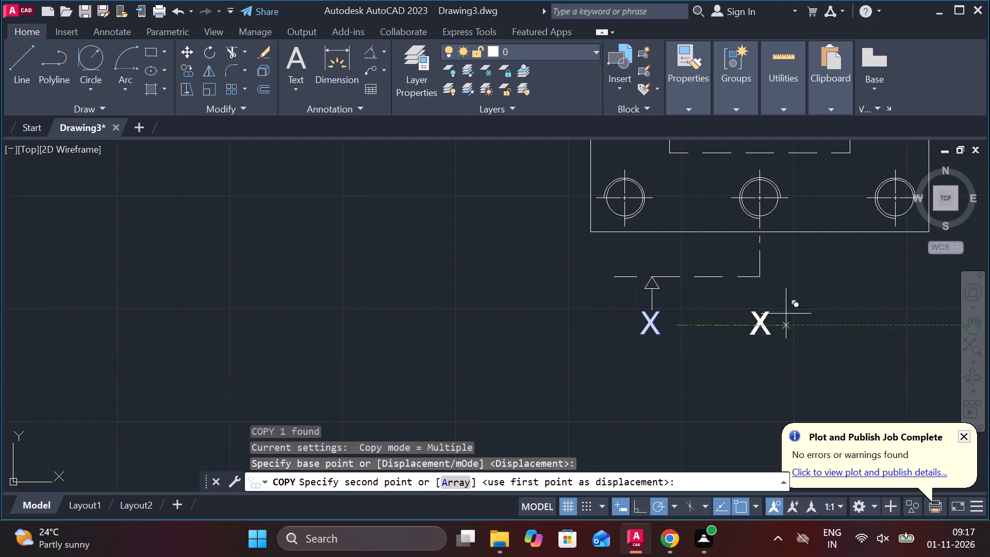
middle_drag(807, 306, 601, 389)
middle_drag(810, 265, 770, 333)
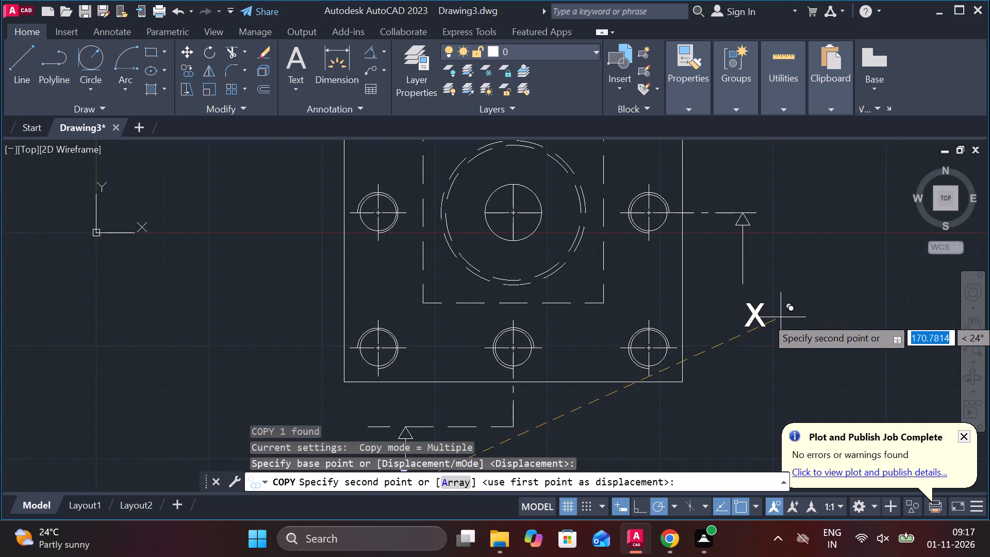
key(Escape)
Erase the stem and arrowhead of the unlabelled section arrow beyond the plate's right edge.
click(788, 299)
click(730, 226)
text(E)
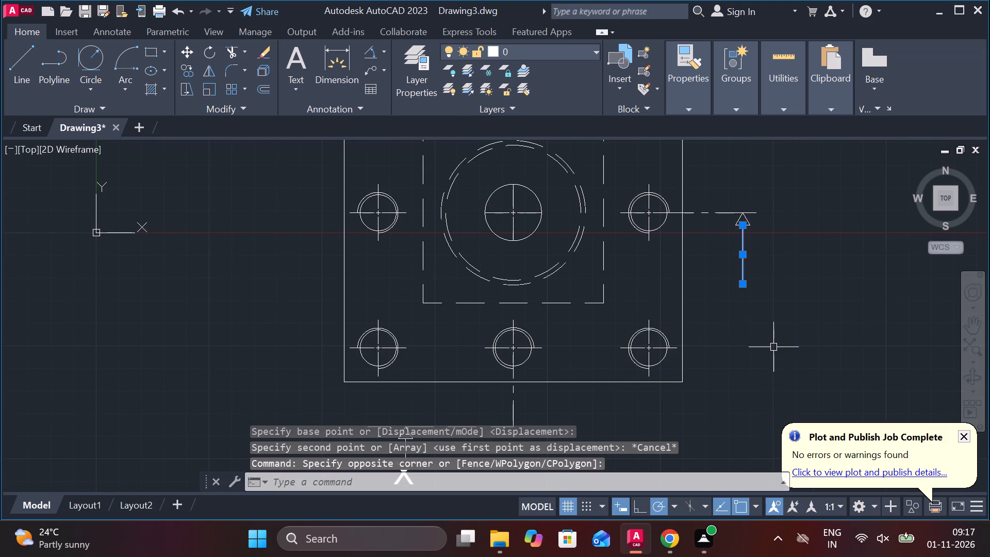
key(space)
scroll(760, 225, up, 2)
click(723, 242)
click(688, 217)
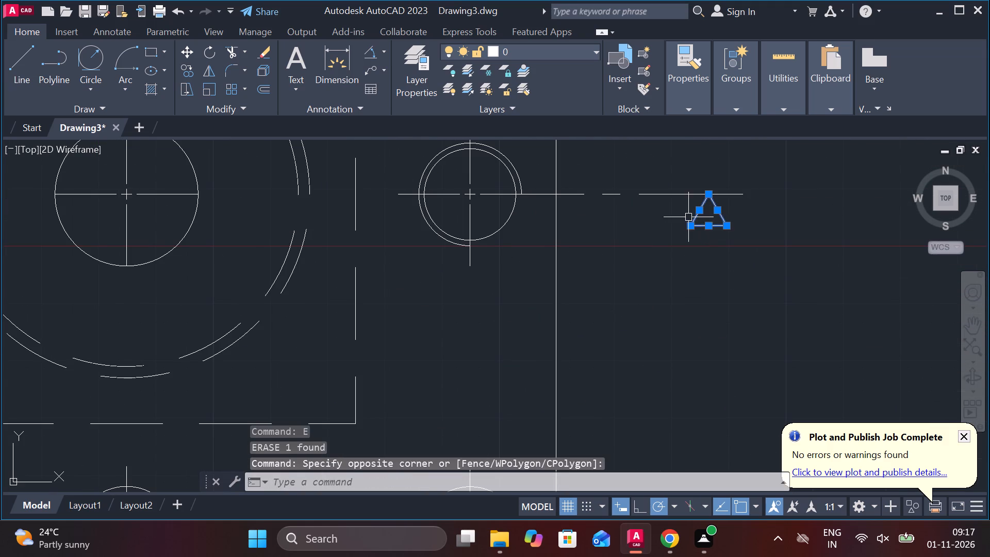
text(E)
key(space)
Copy the lower section arrow with its X label by its tip onto the centreline extending beyond the plate's right edge.
scroll(717, 285, down, 3)
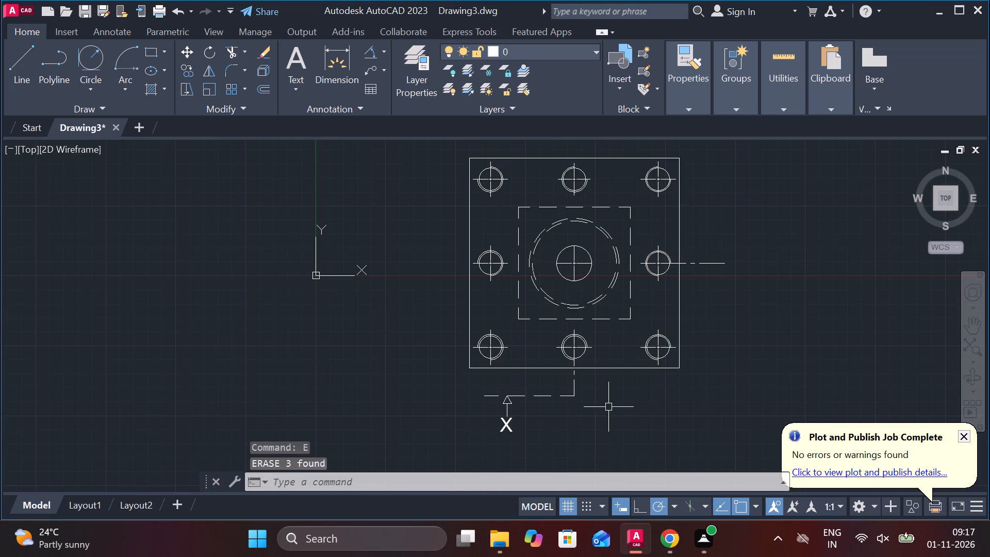
middle_drag(615, 391, 680, 348)
scroll(579, 382, up, 3)
click(581, 392)
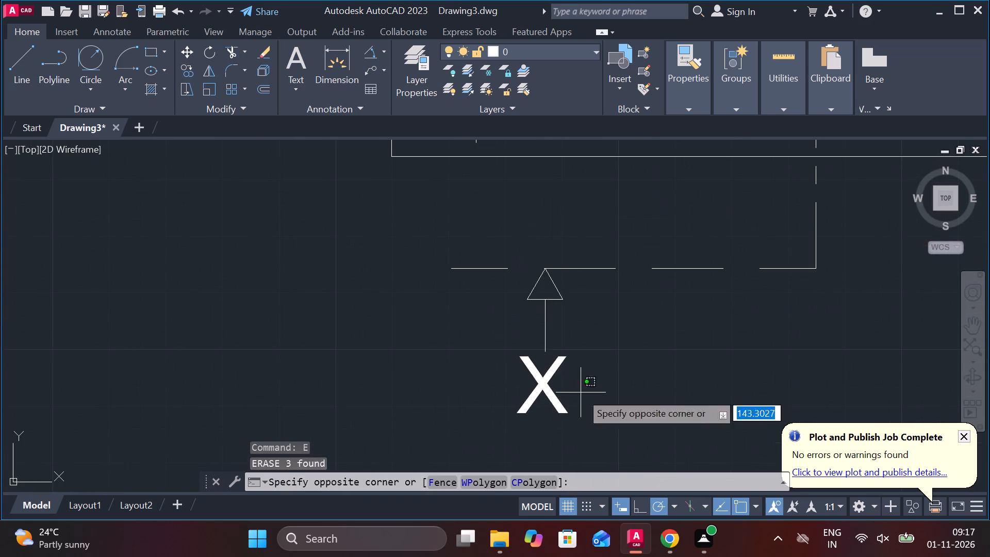
click(515, 296)
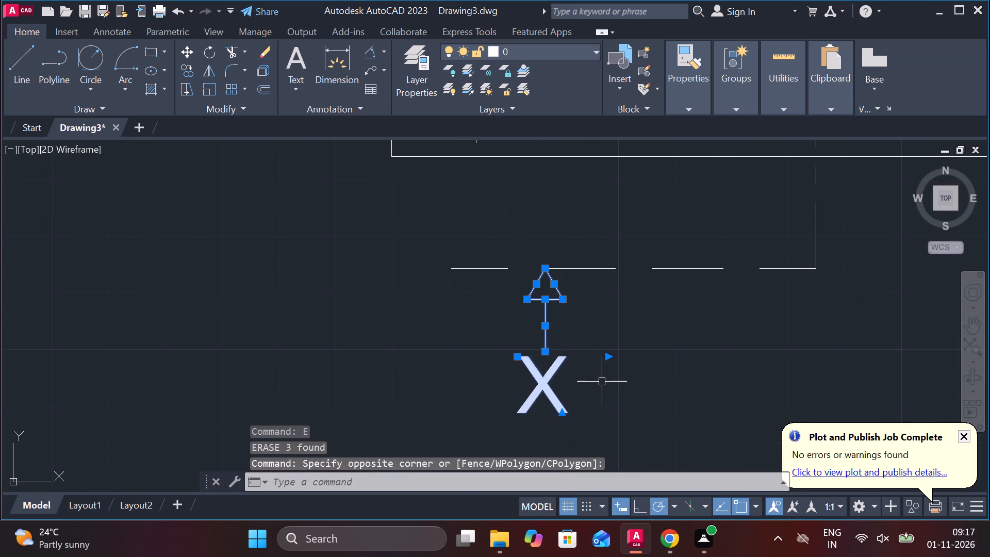
text(CO)
key(Return)
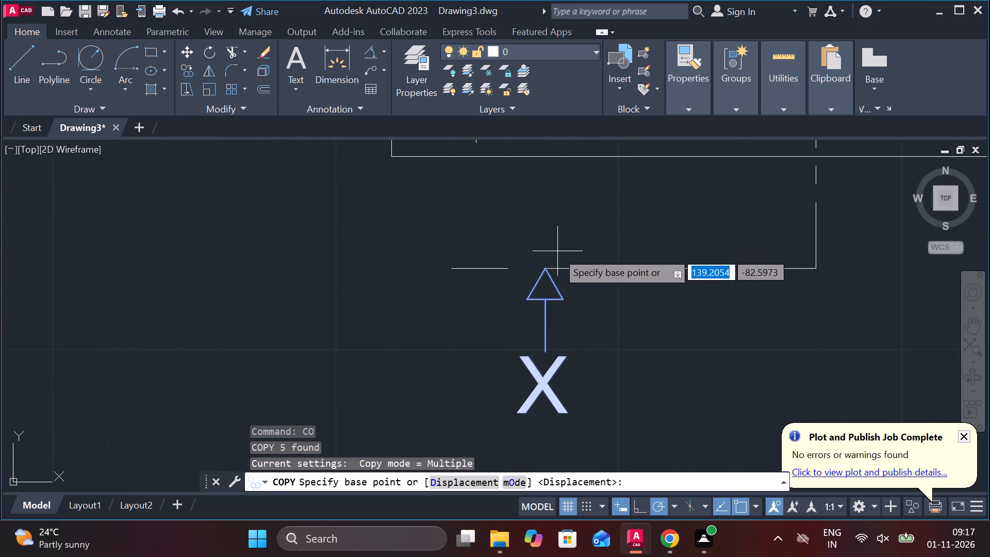
click(548, 266)
scroll(548, 276, down, 3)
middle_drag(695, 239, 619, 358)
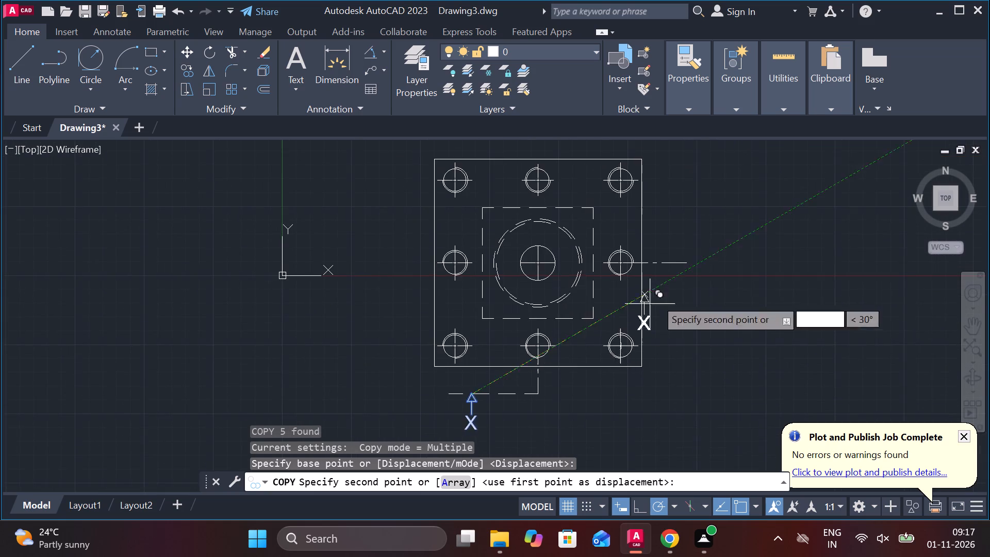
scroll(682, 268, up, 3)
click(635, 254)
scroll(672, 256, down, 4)
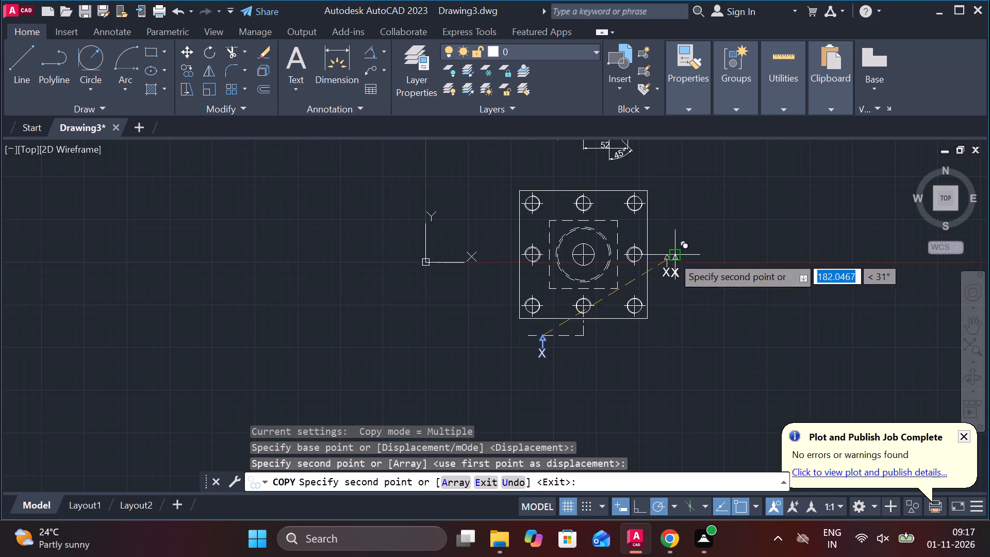
key(Escape)
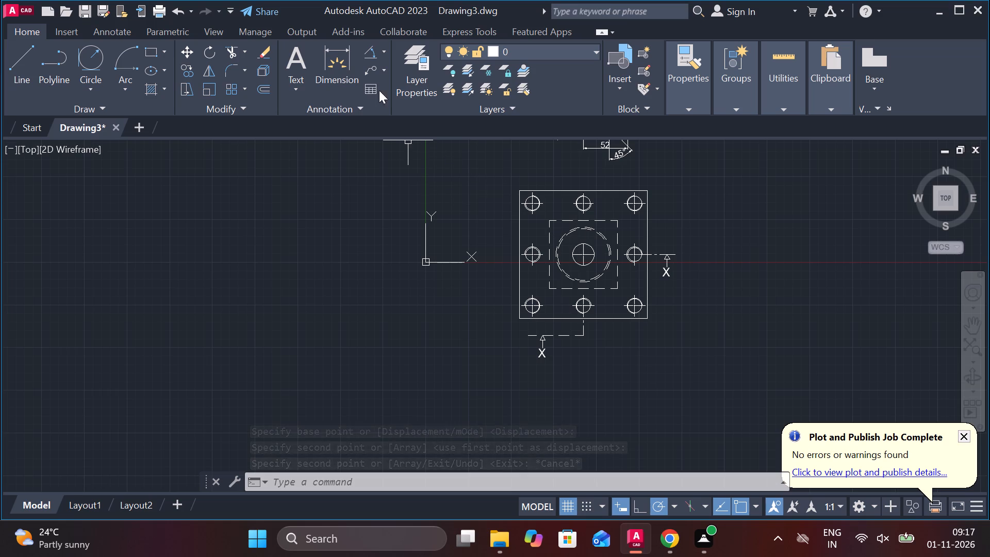
Add a vertical linear dimension between the centres of the plan view's upper-left and middle-left holes, placed outside the plate's left edge.
click(385, 52)
click(399, 86)
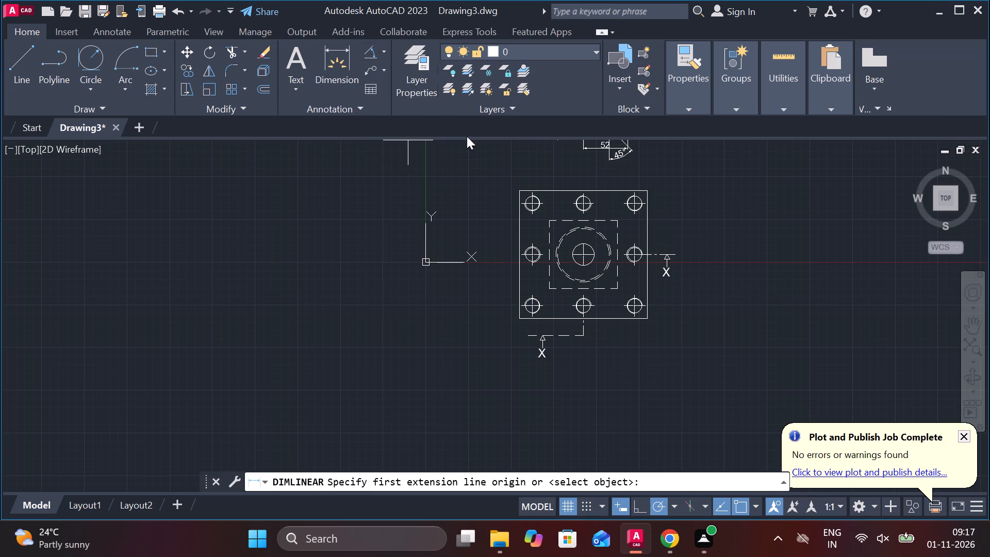
scroll(501, 143, up, 2)
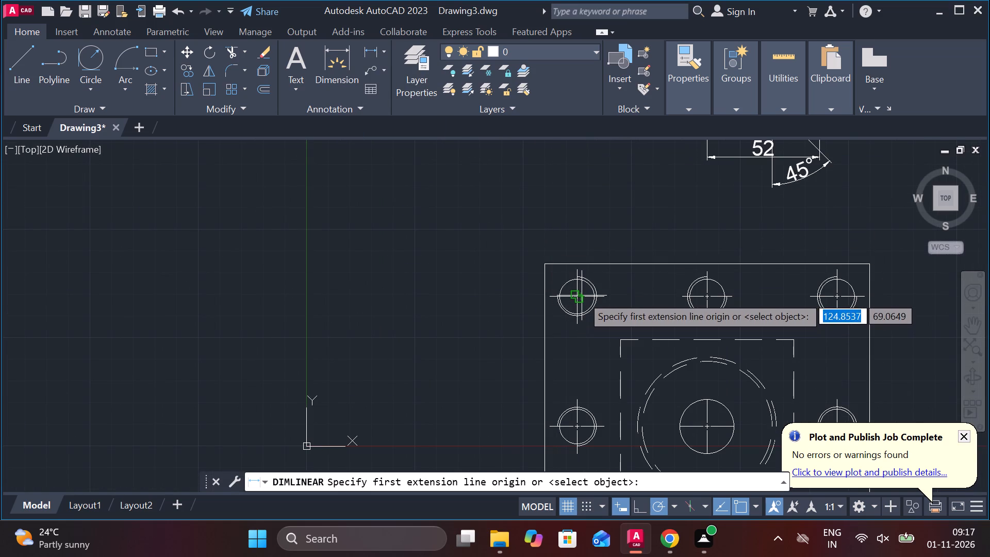
click(582, 296)
click(574, 423)
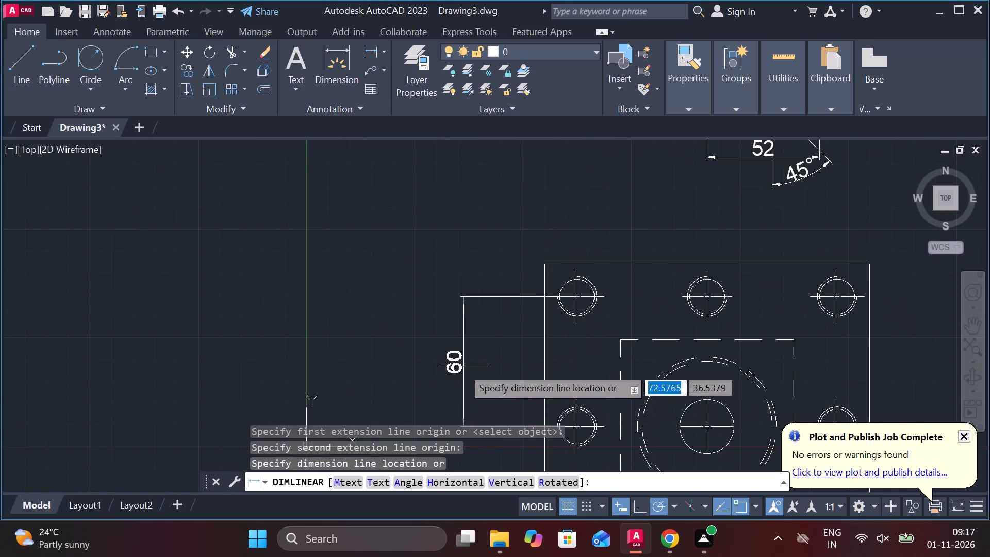
middle_drag(463, 367, 463, 310)
click(475, 328)
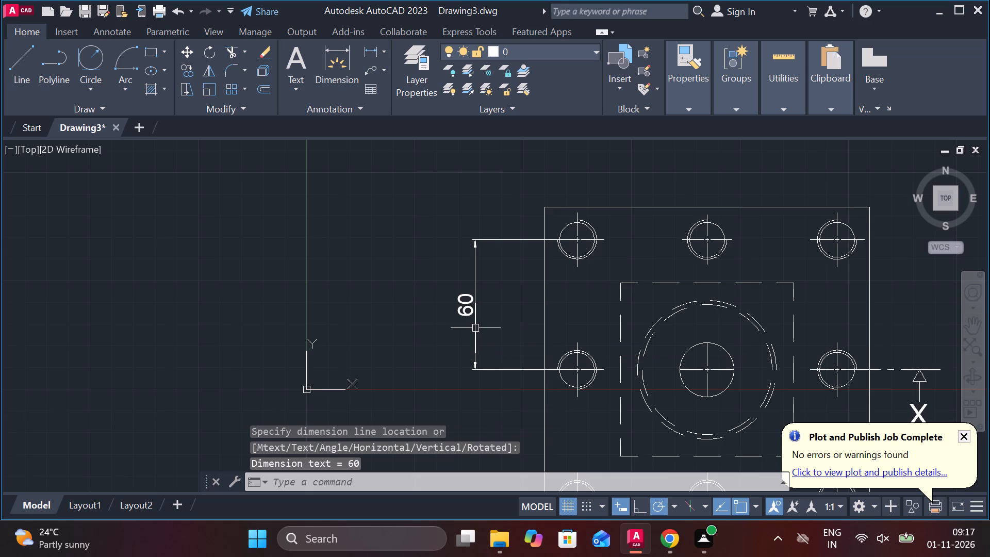
Add a multileader from the plan view's upper-left hole, landing above and left of the plate, with the text "8 HOLES ,M16".
click(367, 74)
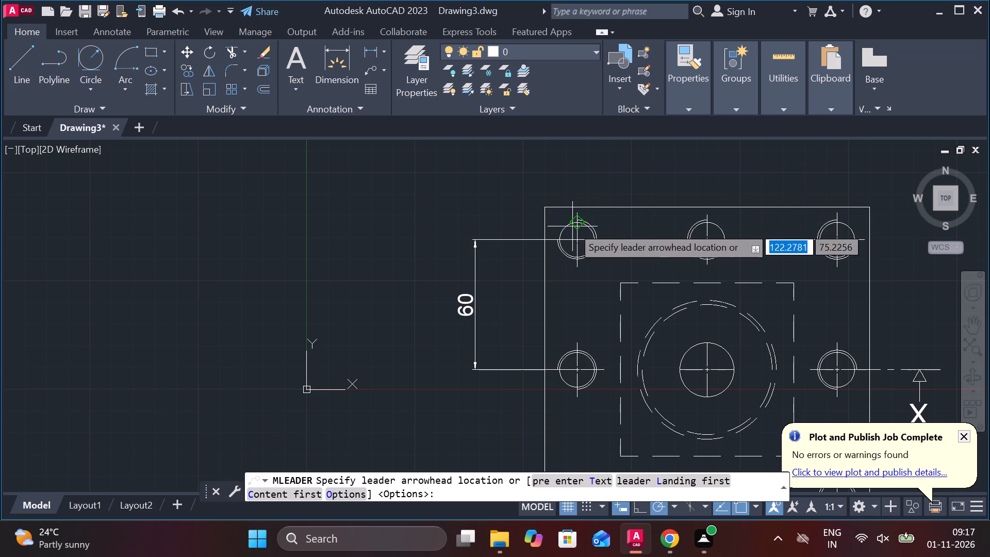
click(572, 226)
middle_drag(472, 161, 492, 282)
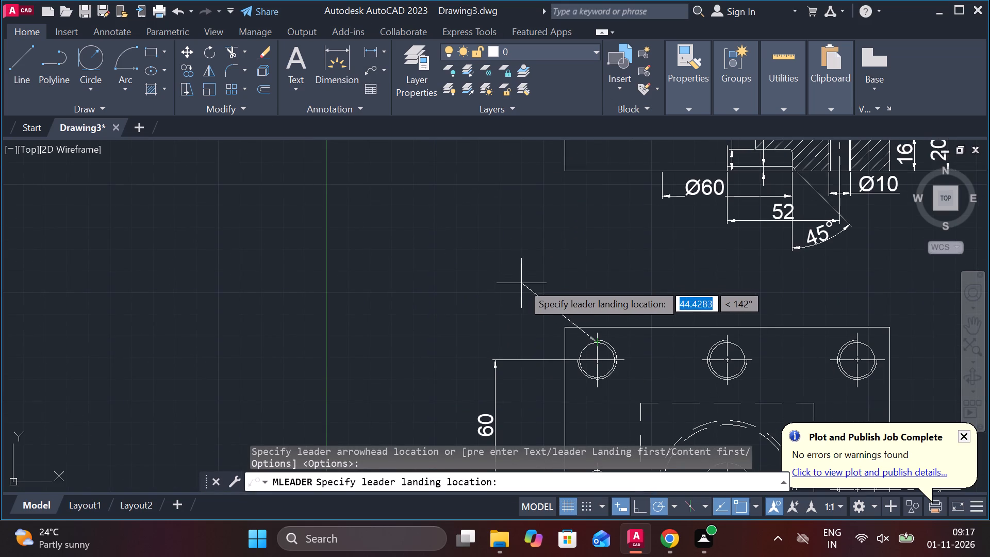
click(527, 283)
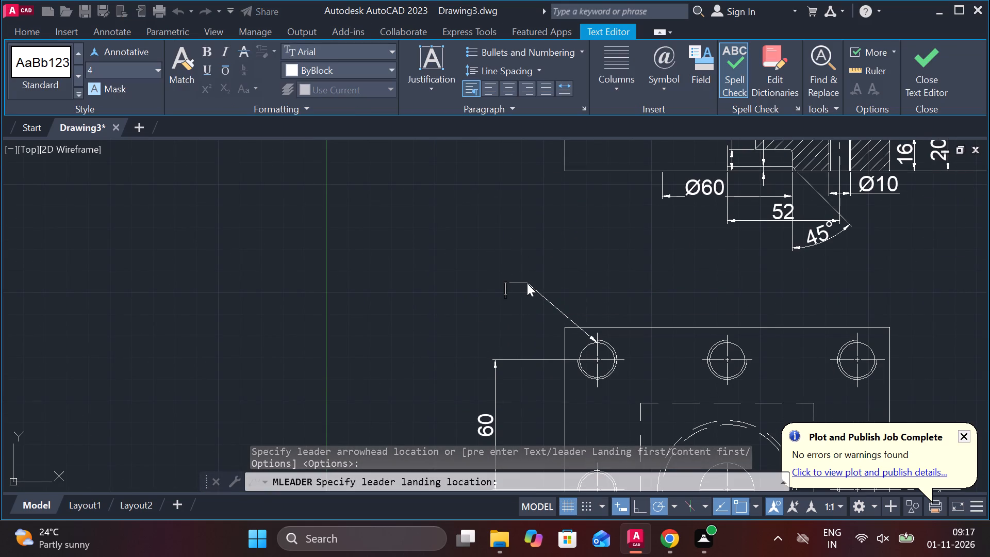
text(8 HOLES)
key(space)
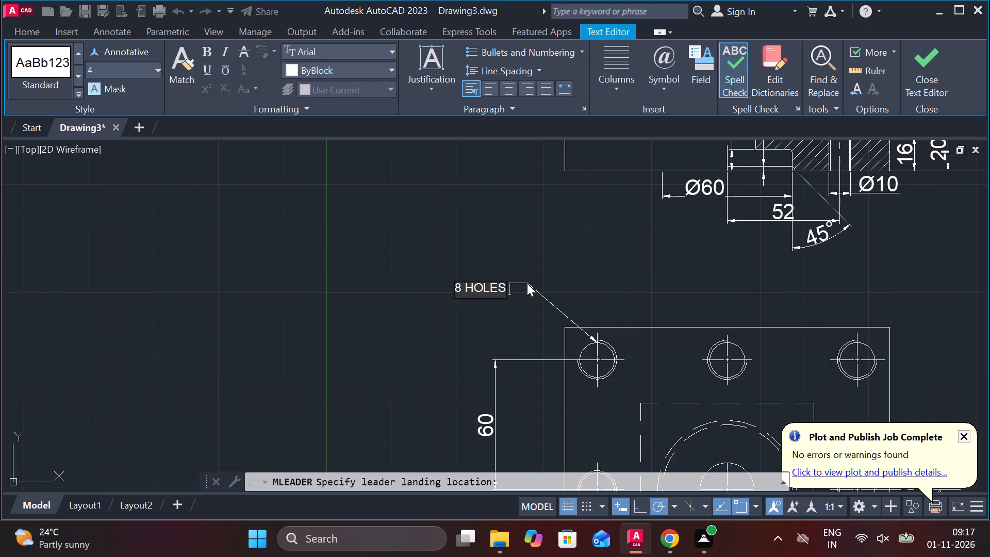
text(,M1)
key(6)
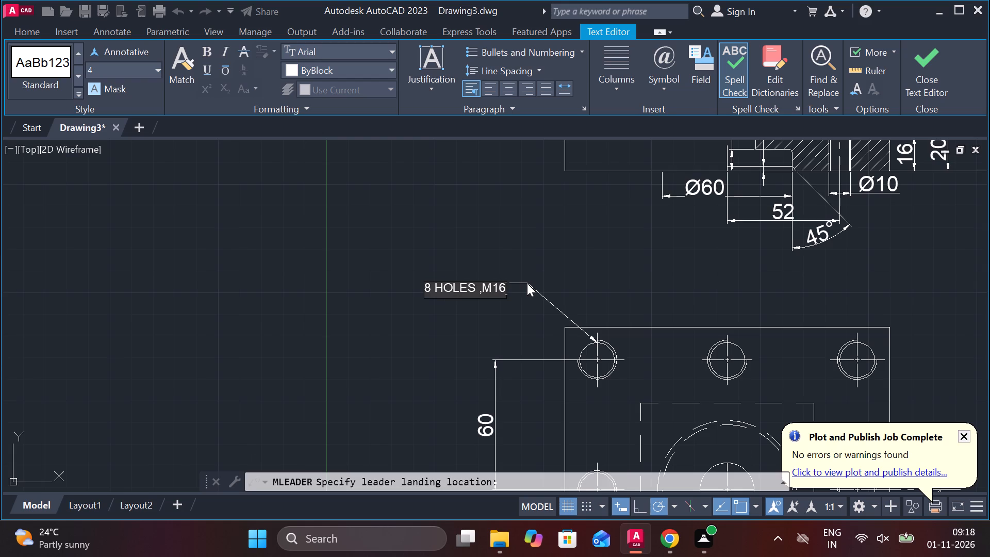
Set the height of the whole hole-note text to 8 and finish editing the leader.
scroll(490, 272, up, 4)
drag(555, 390, 46, 354)
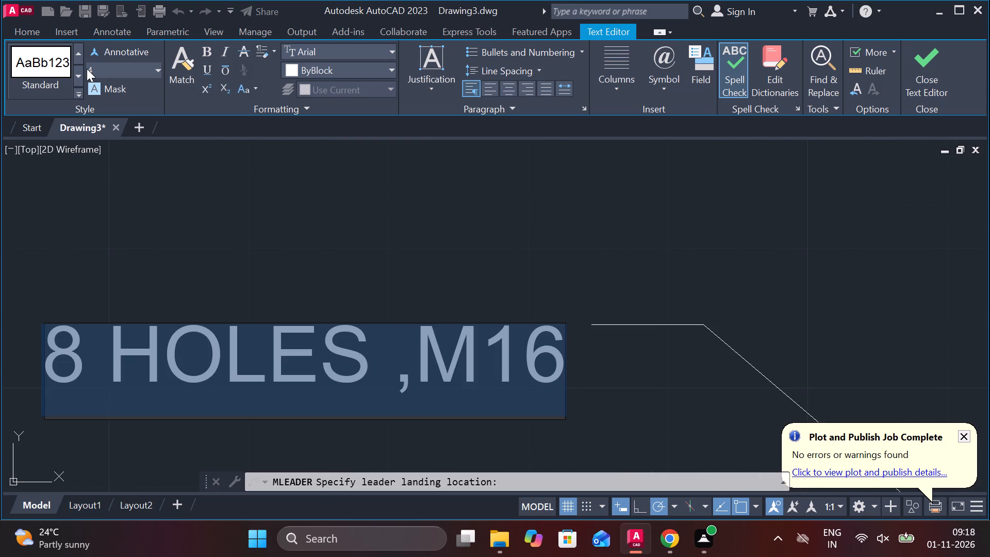
click(107, 69)
key(8)
key(Return)
click(946, 71)
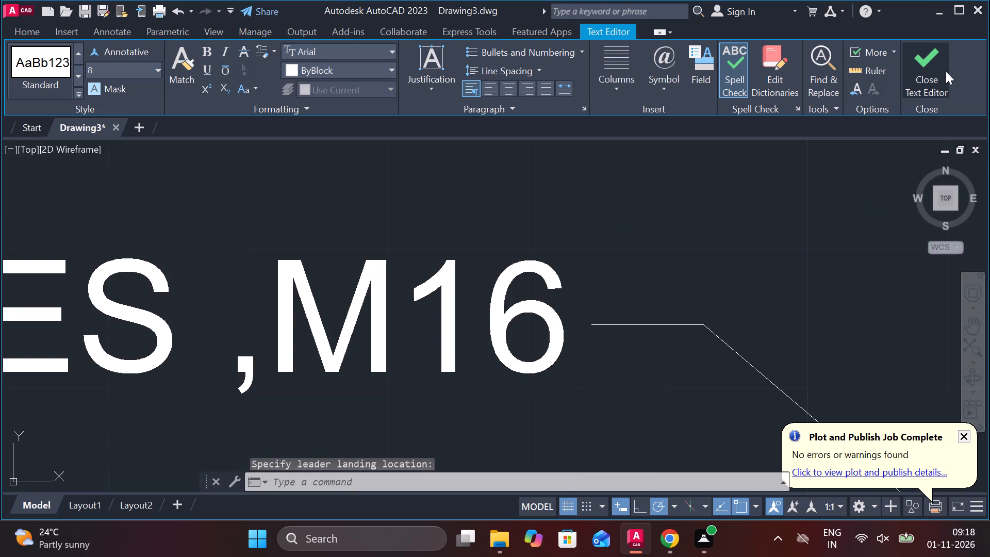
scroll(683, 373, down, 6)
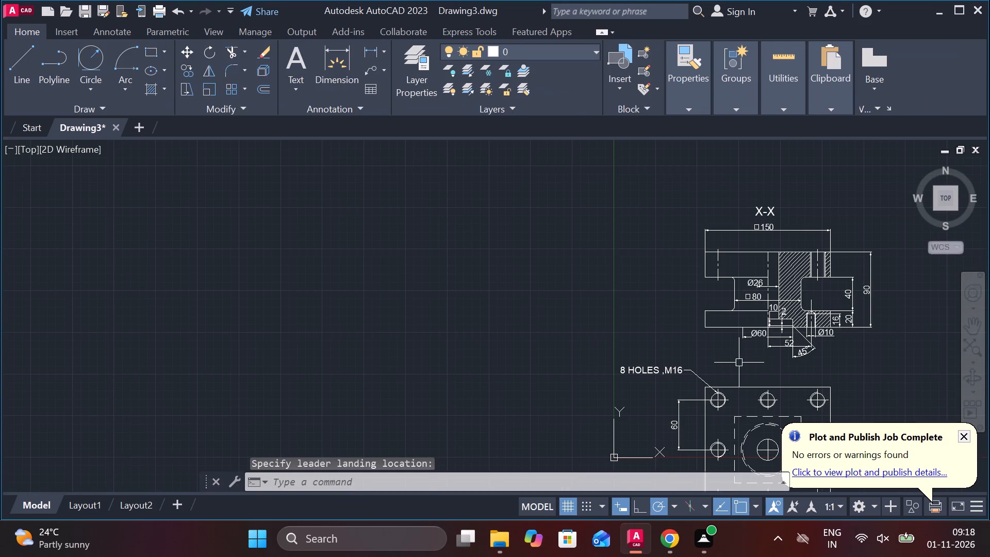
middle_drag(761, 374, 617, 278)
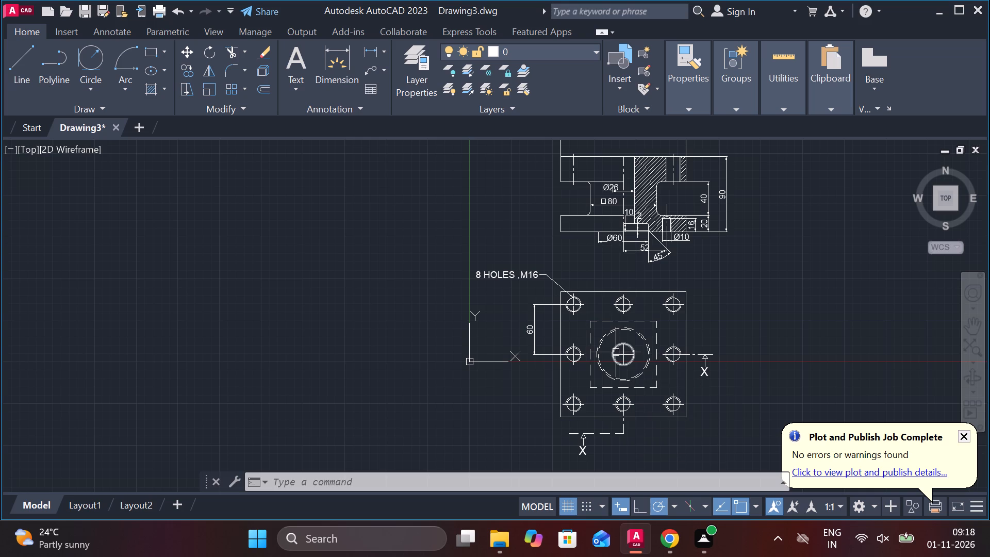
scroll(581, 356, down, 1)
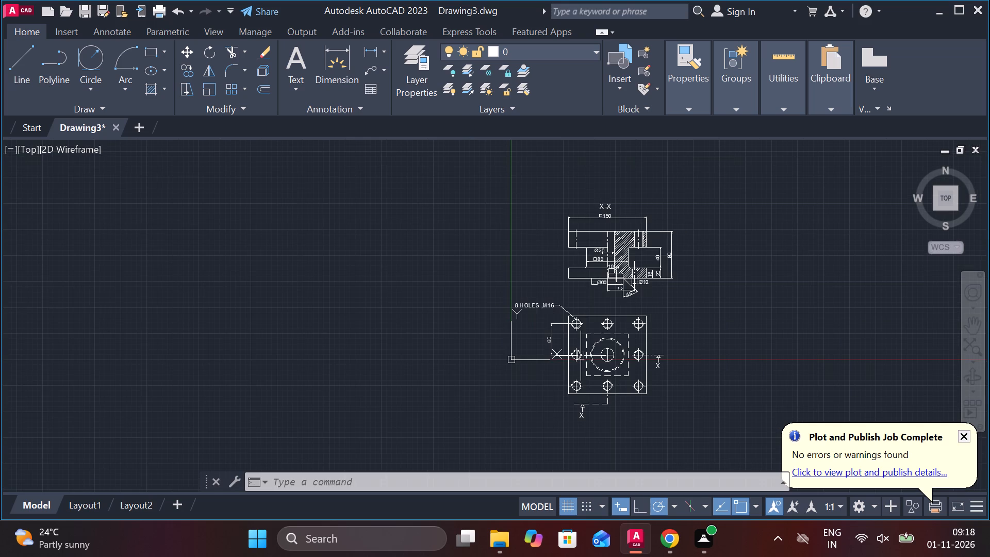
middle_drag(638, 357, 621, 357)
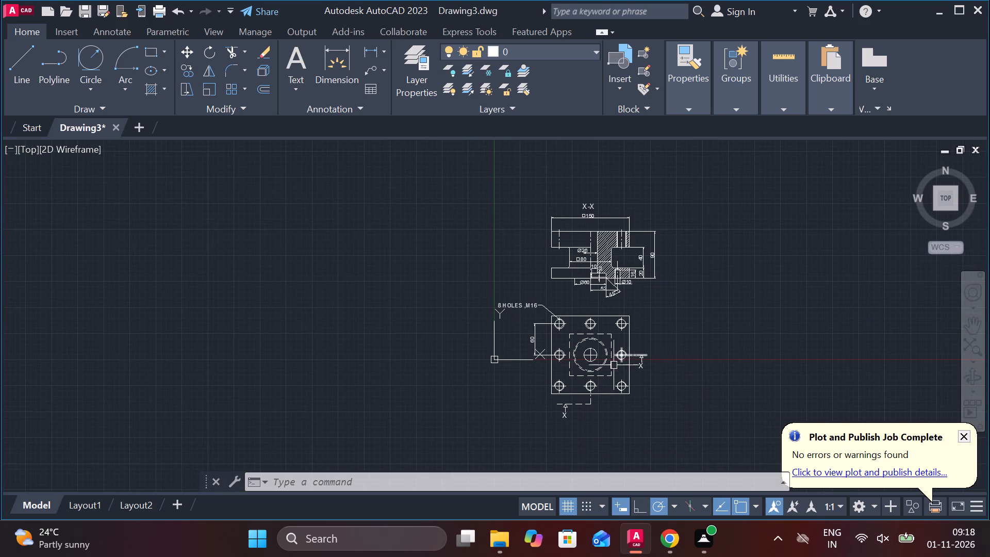
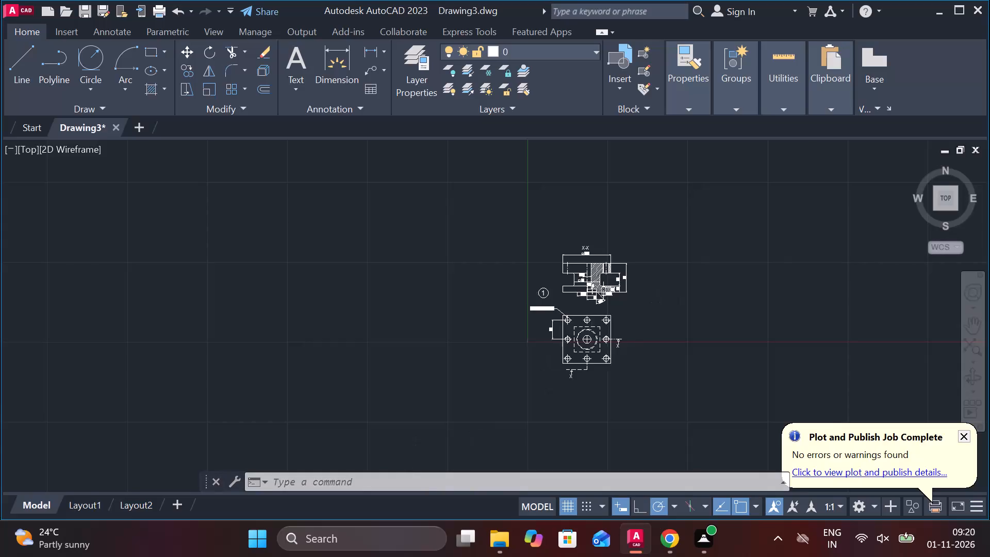
Draw a 150 by 34 rectangle from lines in the empty space beside the X-X section view.
middle_drag(664, 310, 510, 257)
middle_drag(566, 290, 603, 302)
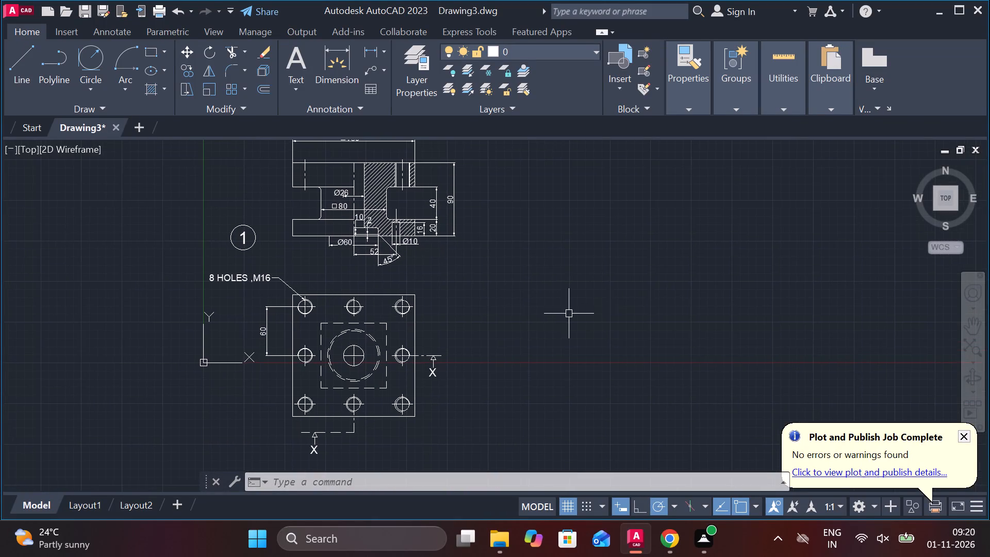
middle_drag(461, 302, 475, 348)
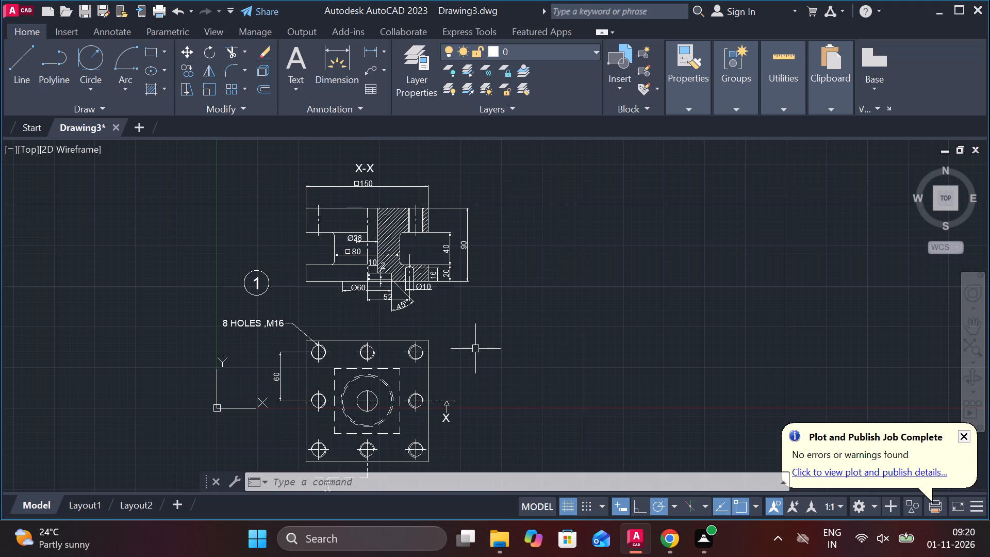
middle_drag(577, 374, 487, 388)
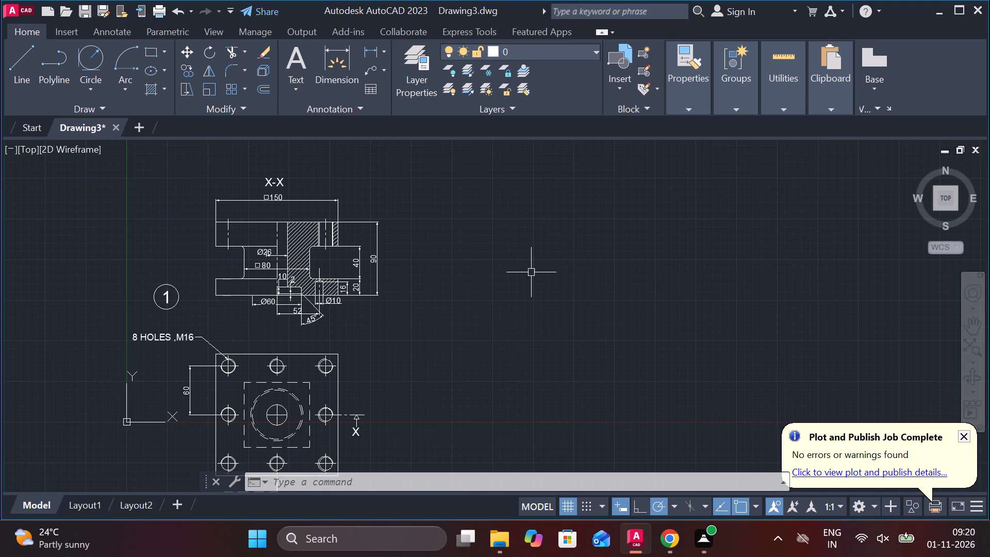
key(Escape)
key(l)
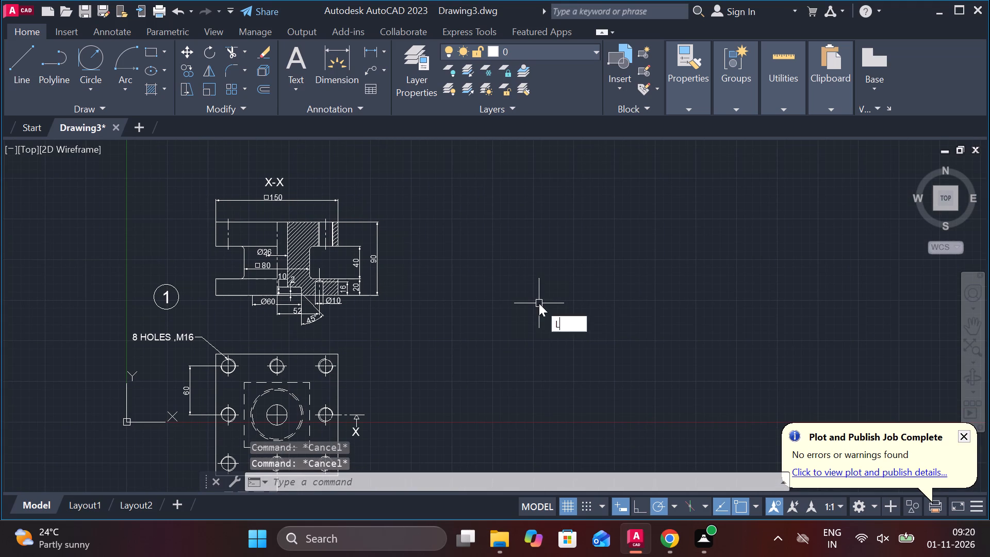
key(Return)
click(460, 283)
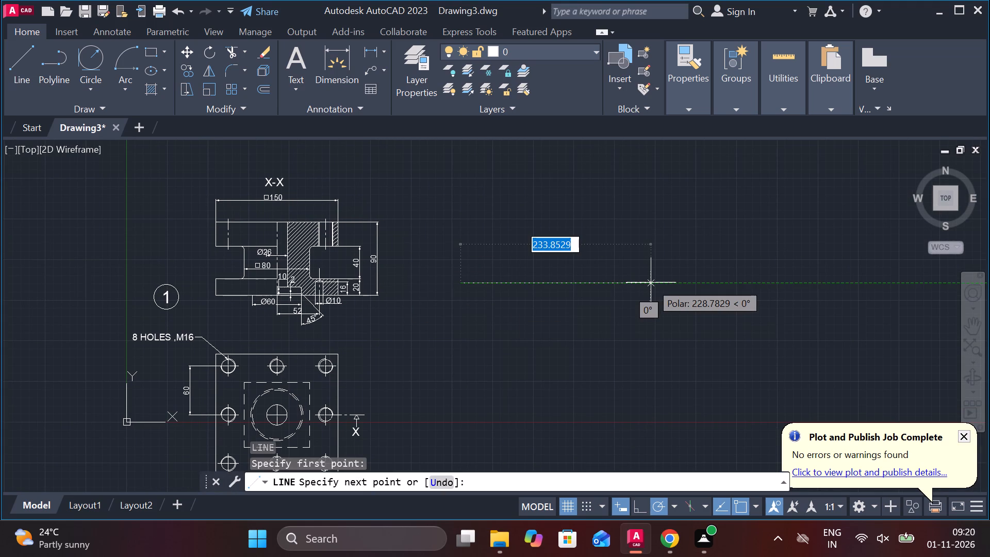
text(150)
key(Return)
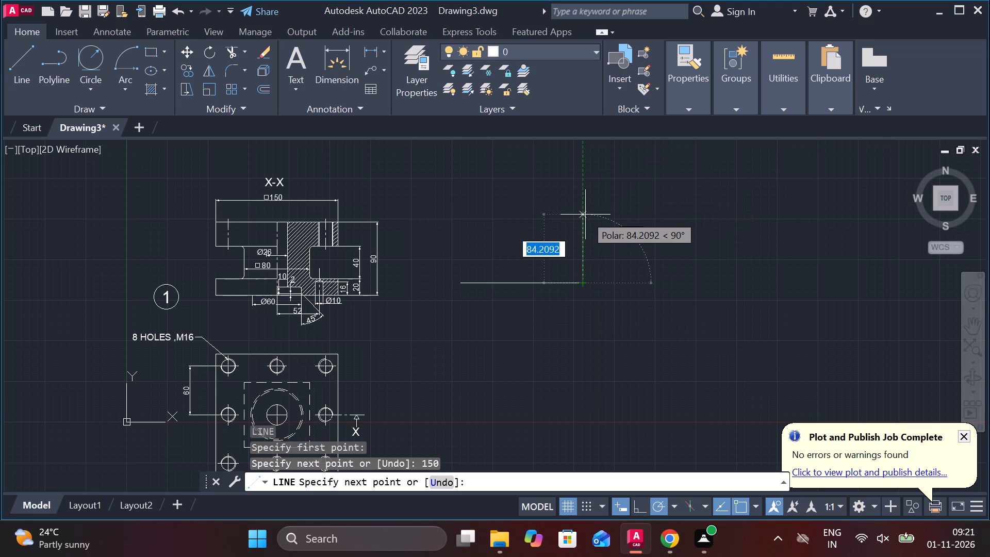
text(34)
key(space)
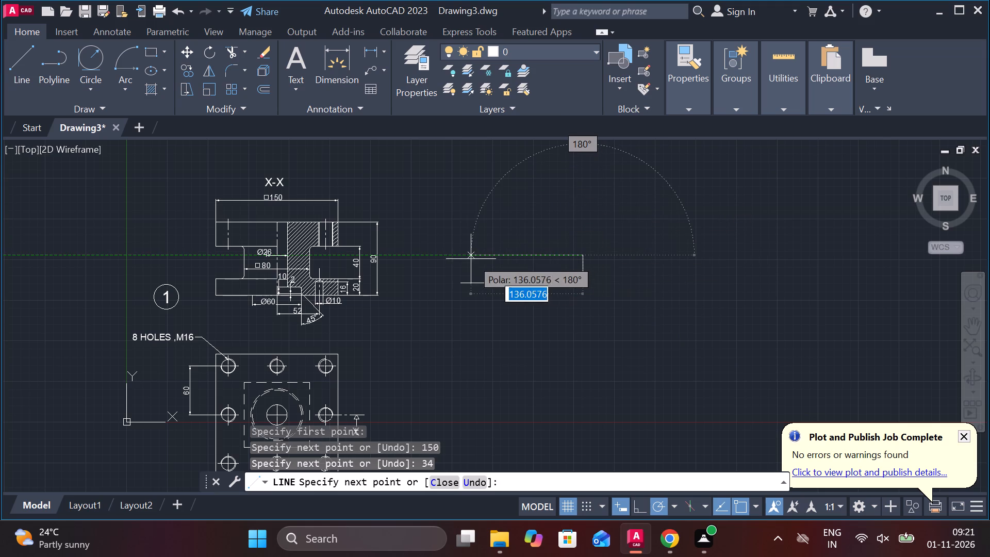
text(150)
key(Return)
click(457, 278)
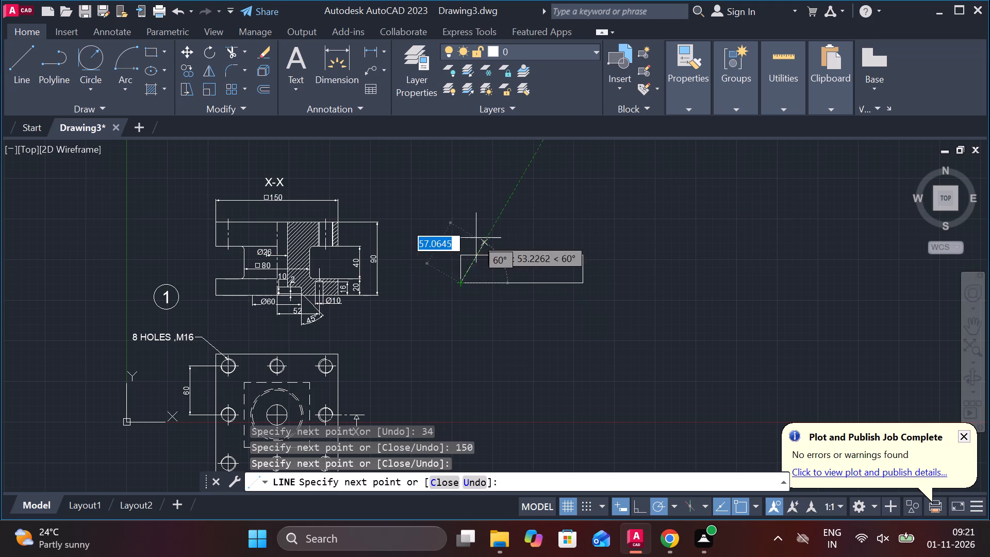
scroll(474, 237, up, 2)
key(Escape)
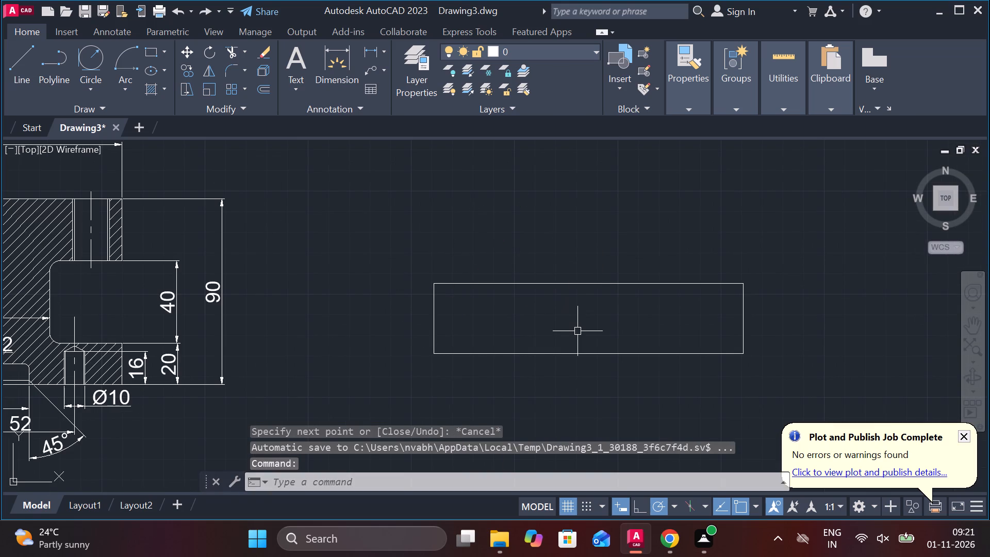
Draw a vertical centre line joining the midpoints of the new rectangle's bottom and top edges.
key(l)
key(Return)
click(592, 349)
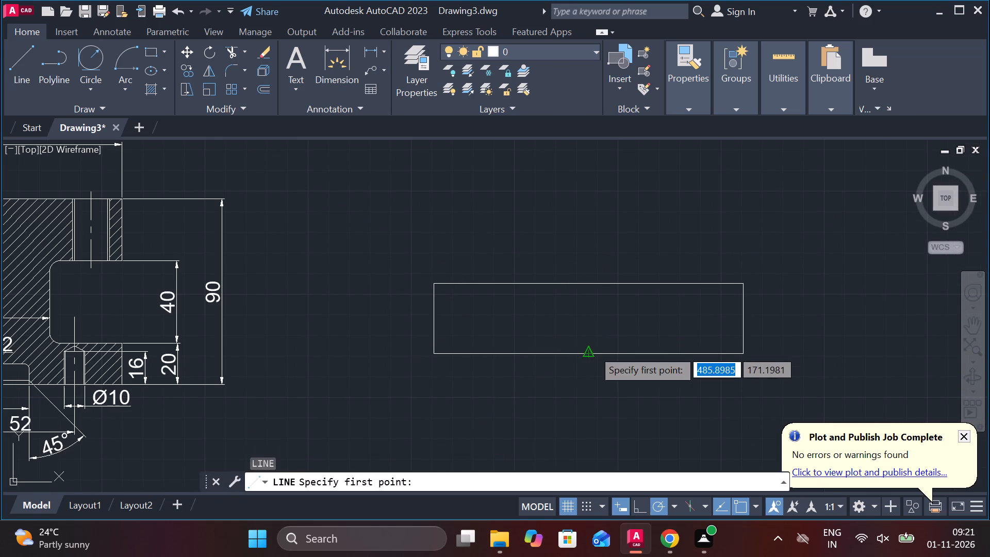
click(592, 284)
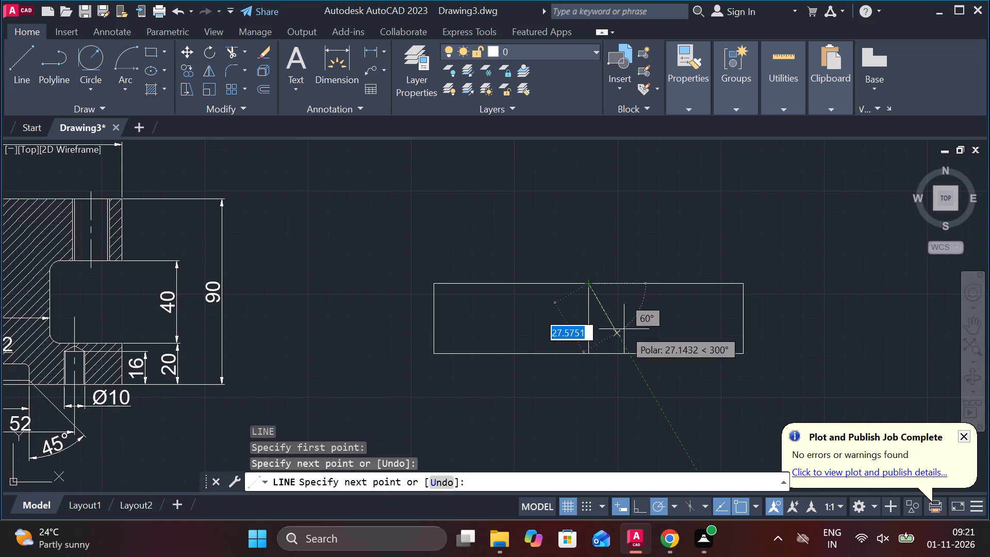
key(Escape)
Offset the rectangle's vertical centre line by 12.5 to each side.
middle_drag(636, 344, 584, 342)
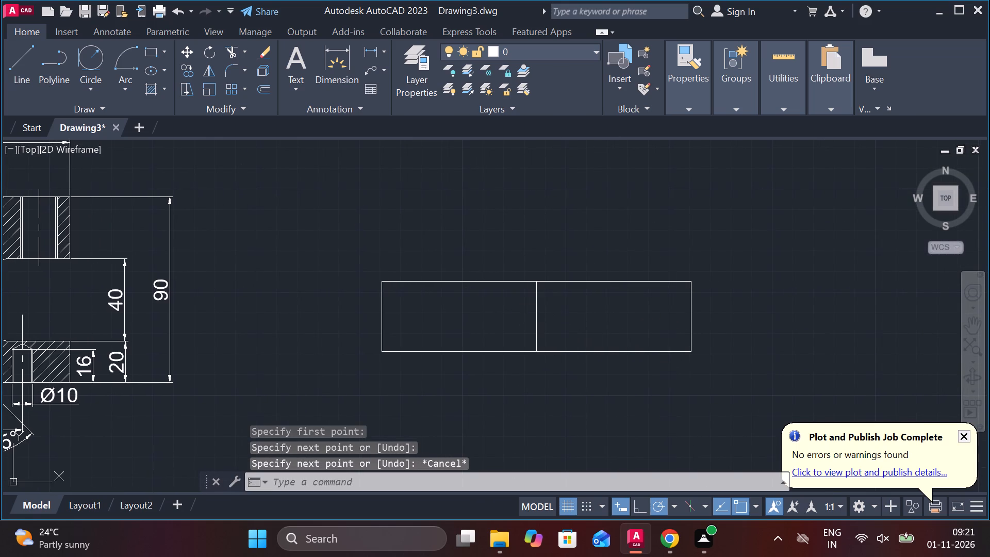
click(539, 309)
key(o)
key(Return)
key(Return)
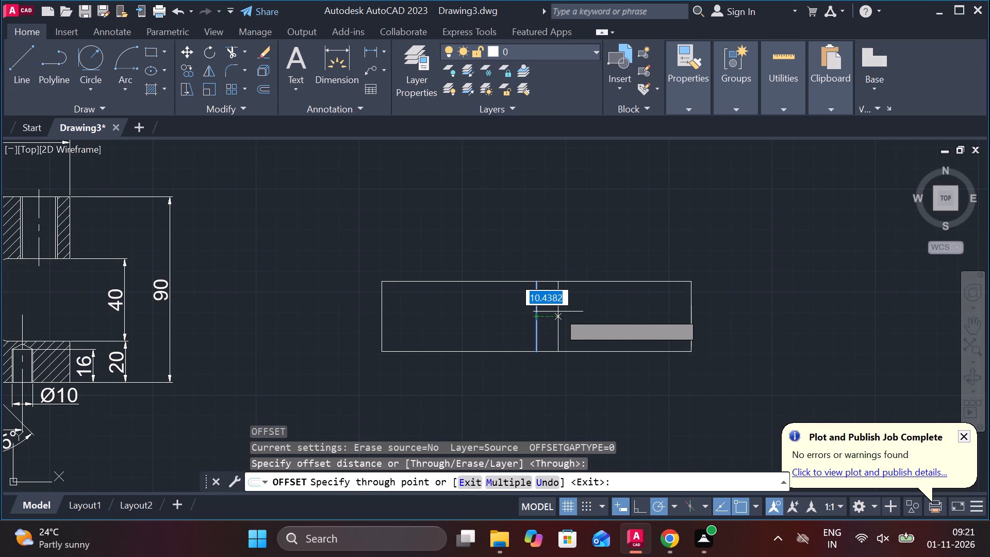
text(12.5)
key(Return)
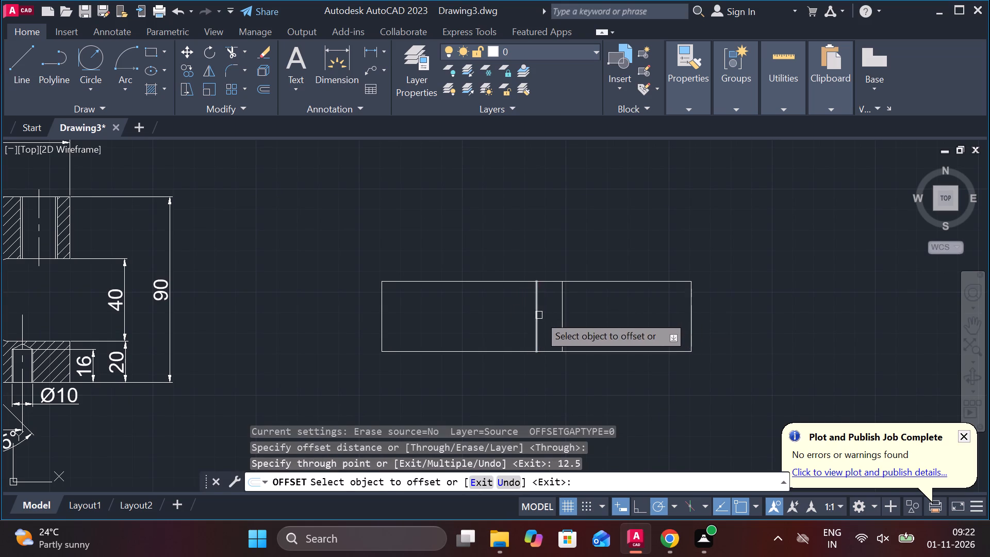
click(538, 315)
text(12.5)
key(Return)
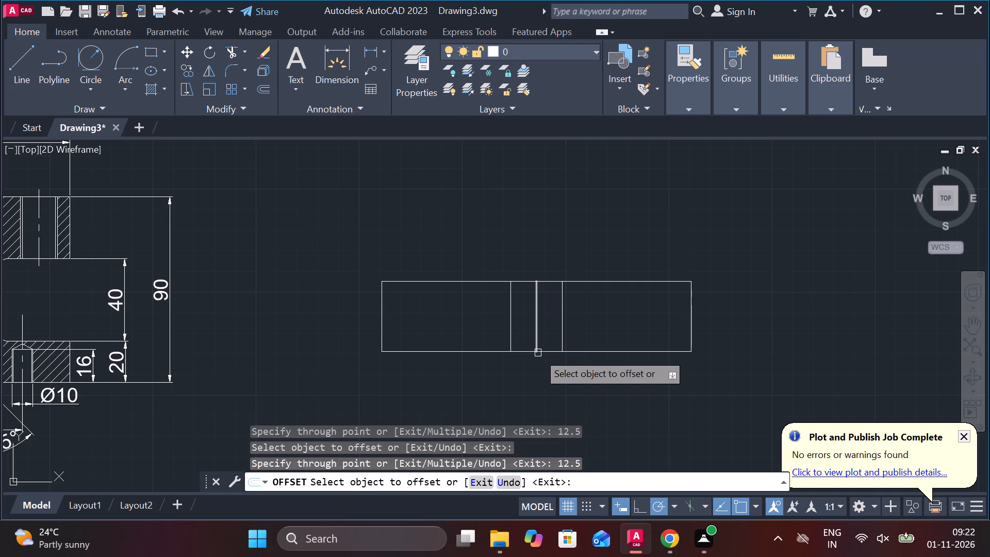
Offset both 12.5-spaced vertical lines by 1 inwards, towards the centre line.
click(511, 306)
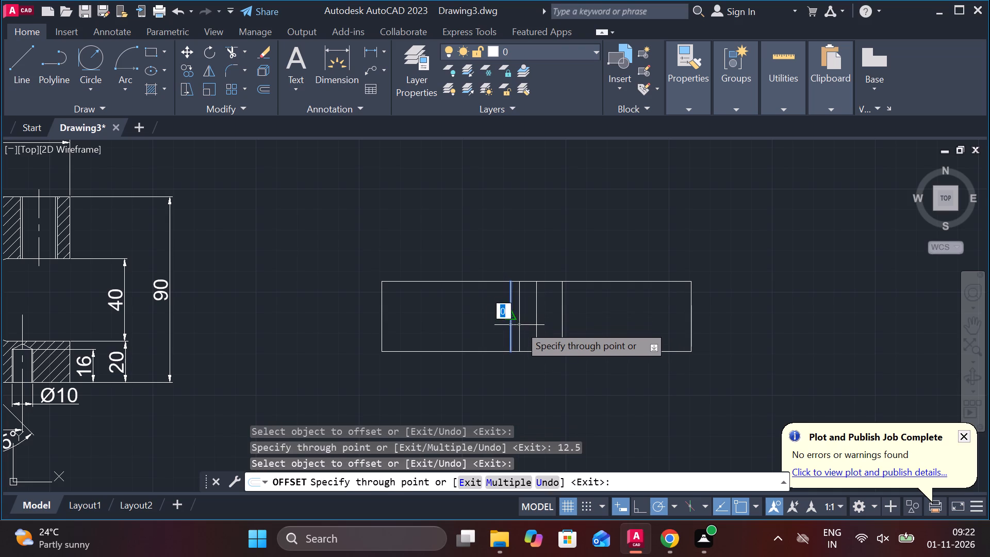
text(1)
key(space)
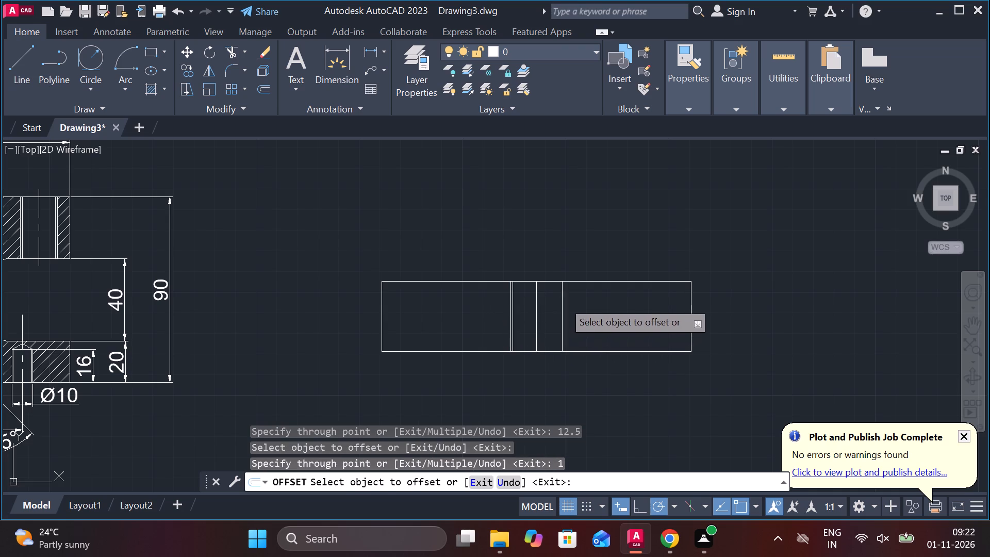
click(563, 301)
text(1)
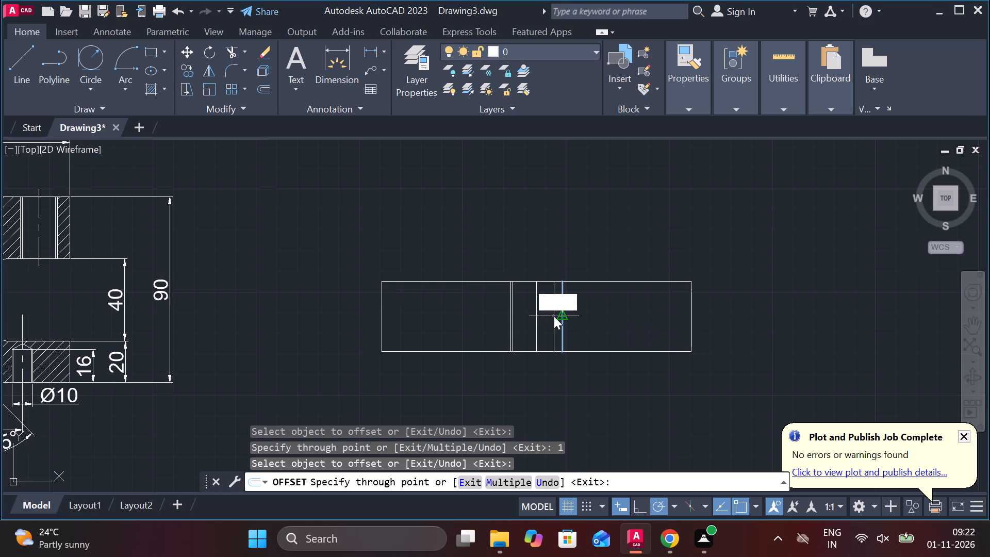
key(space)
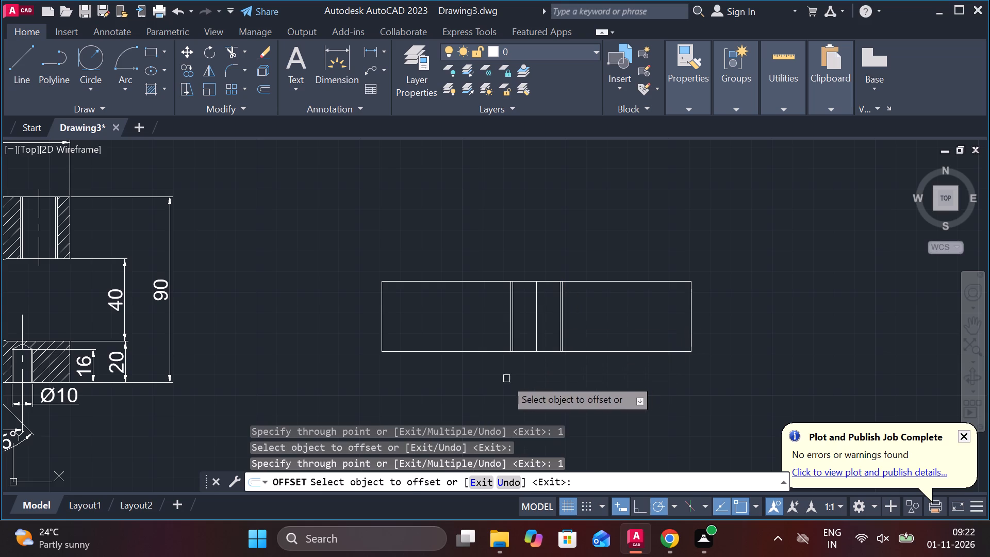
Offset the rectangle's bottom edge 8 upwards, and offset that new line another 17 upwards.
middle_drag(354, 365, 369, 367)
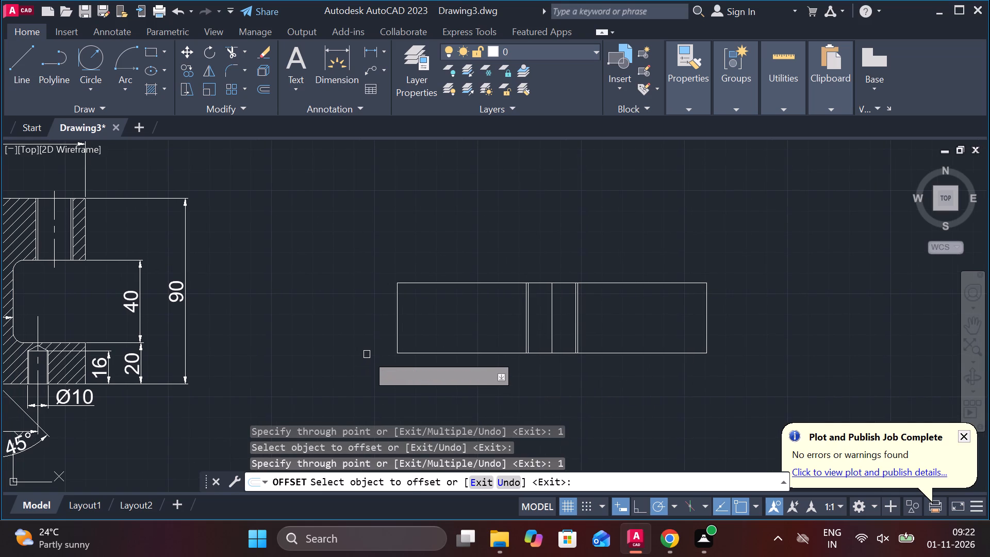
click(435, 356)
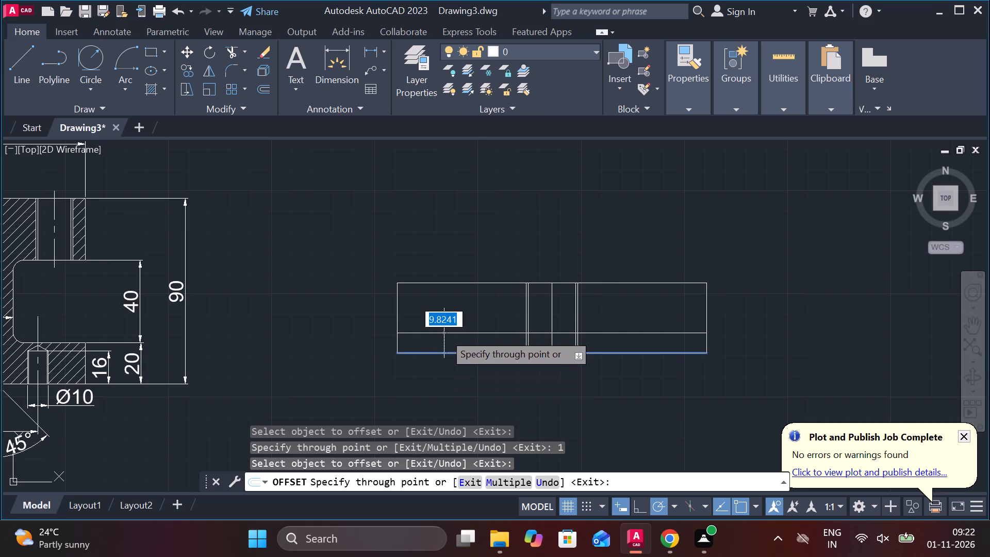
key(8)
key(Return)
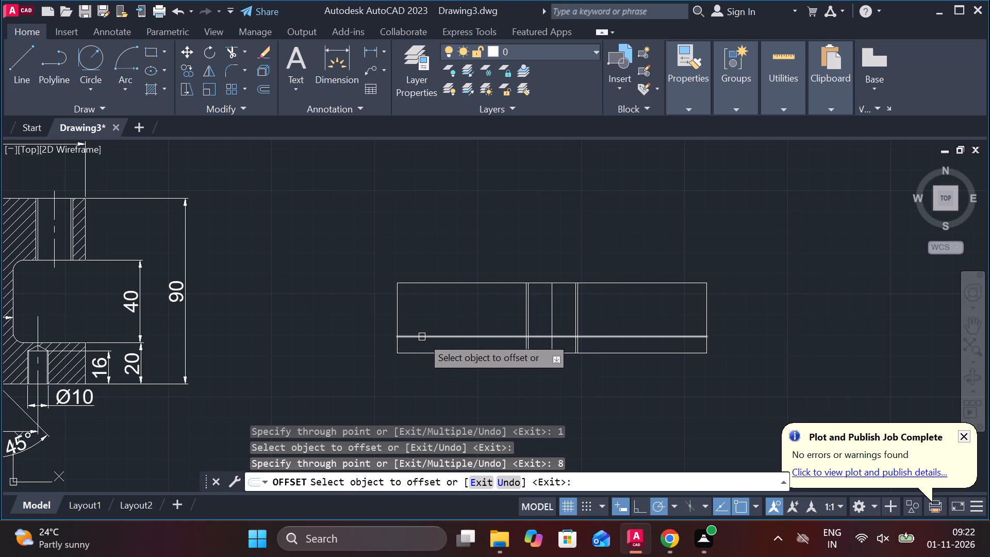
click(422, 337)
text(17)
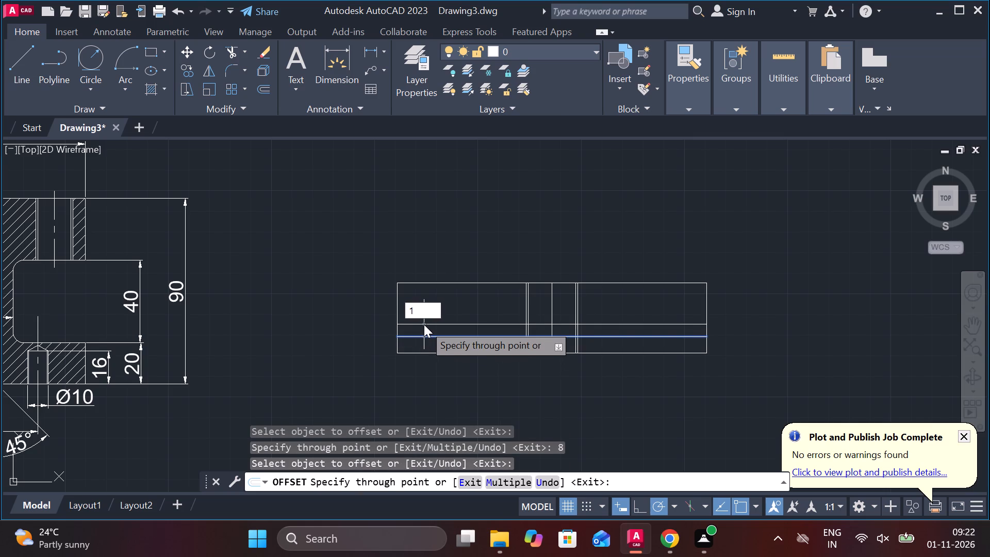
key(space)
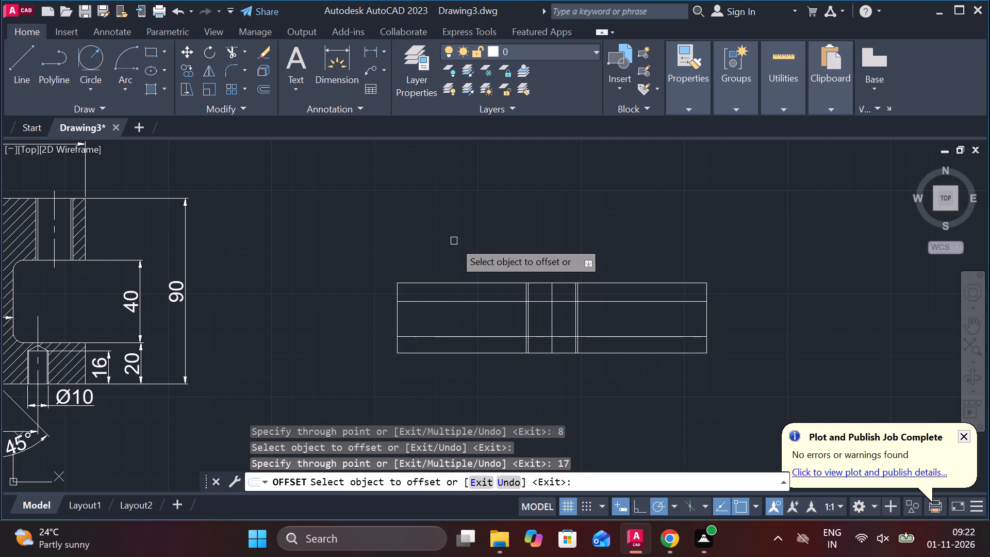
key(Escape)
Draw a vertical line from the top edge, 30 right of the centre line, down to the upper horizontal offset line.
key(l)
key(Return)
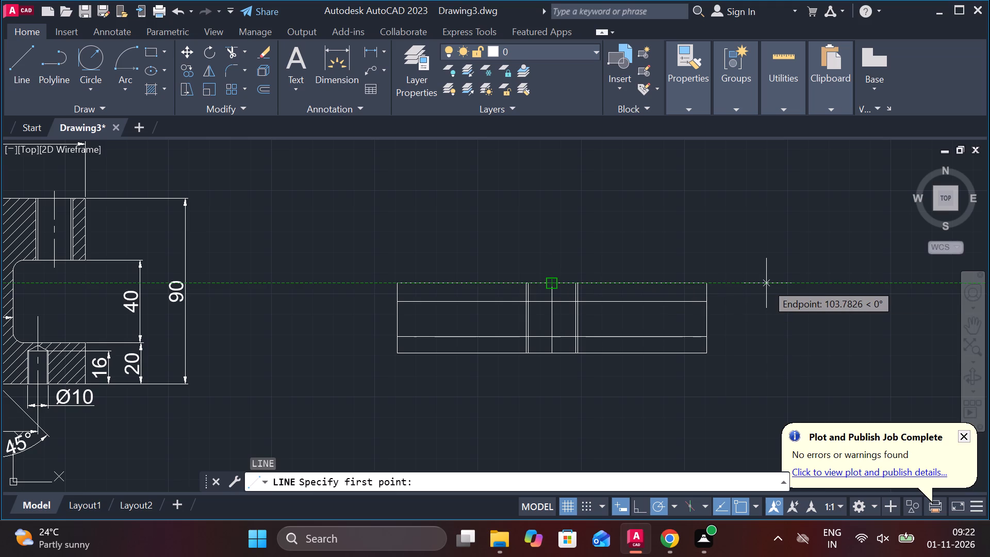
text(30)
key(Return)
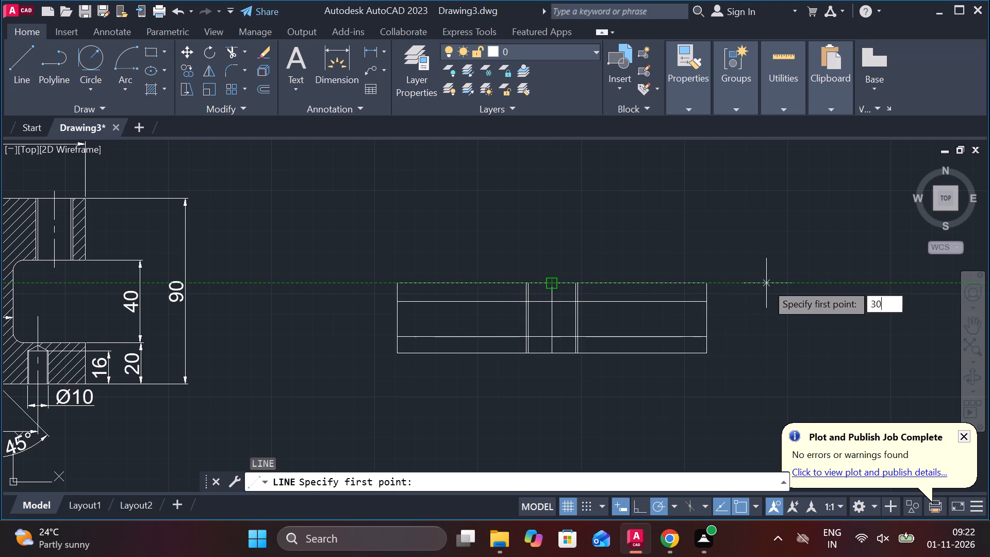
scroll(596, 294, up, 2)
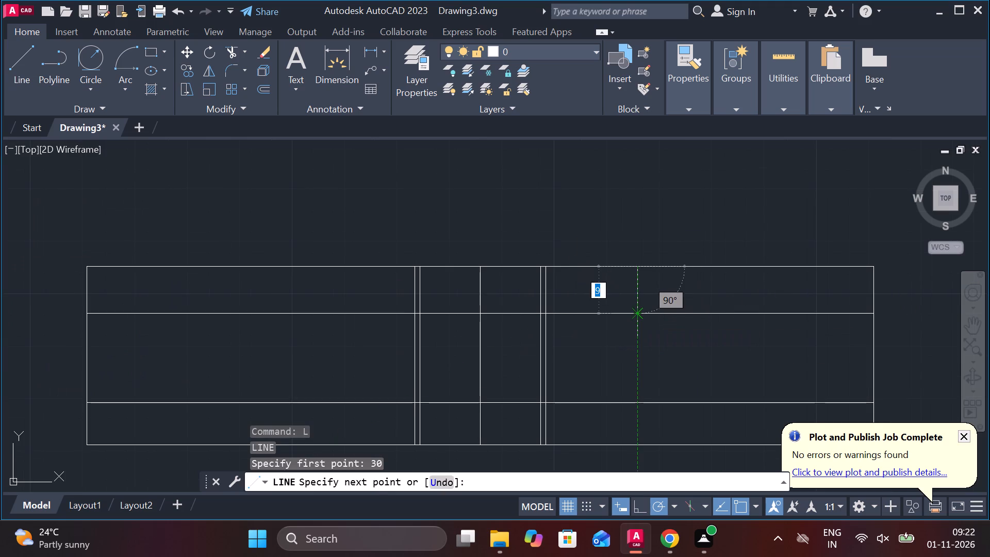
click(632, 318)
key(Escape)
Trim away the top edge and right edge portions outside the short vertical line to form the right-hand shoulder.
scroll(672, 345, down, 1)
text(TR)
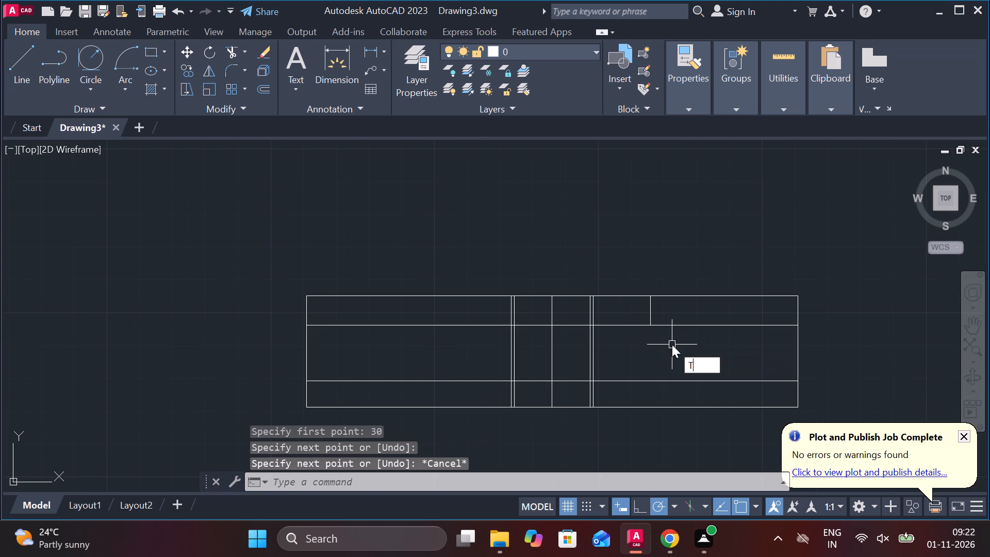
key(space)
click(690, 299)
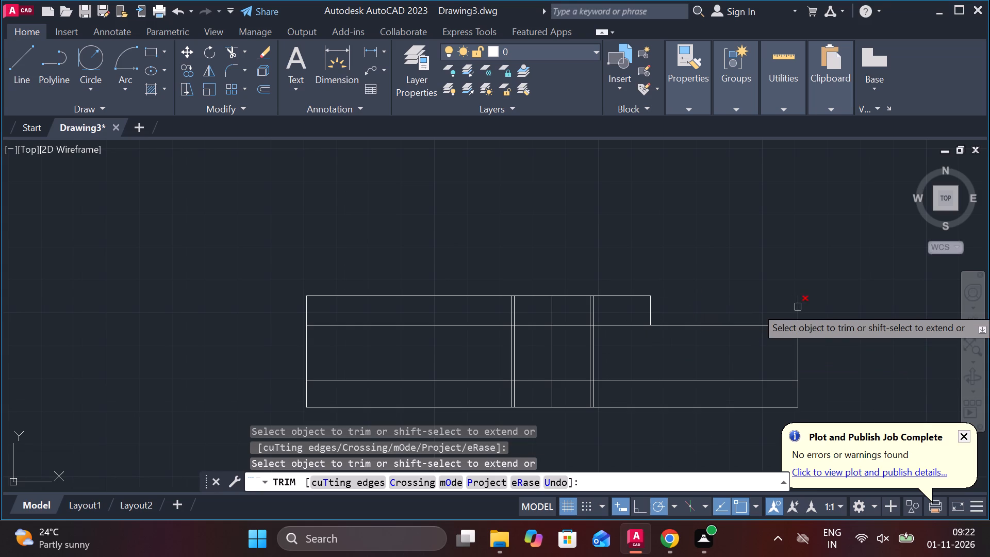
click(798, 307)
key(Escape)
Mirror the short shoulder line about the vertical centre line, keeping the original.
click(649, 306)
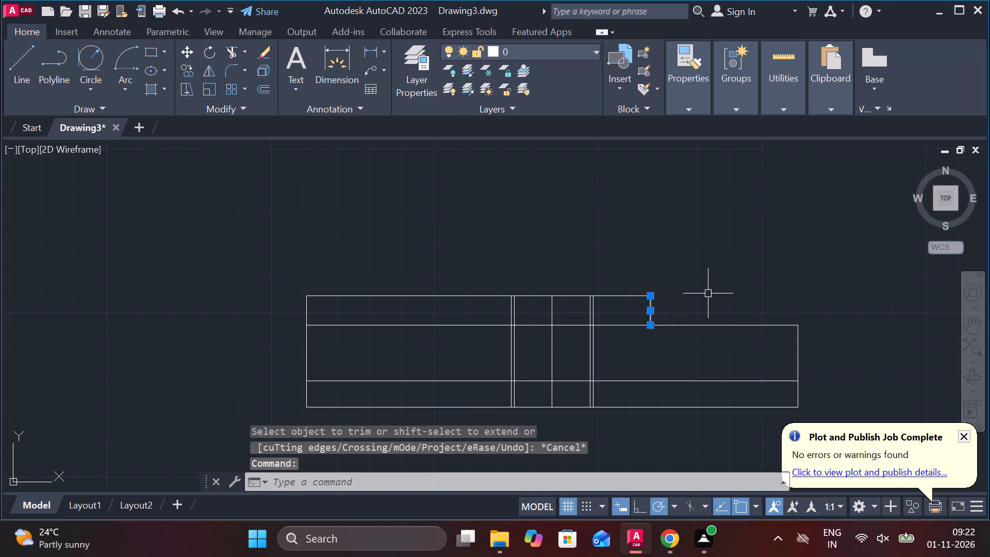
text(MI)
key(Return)
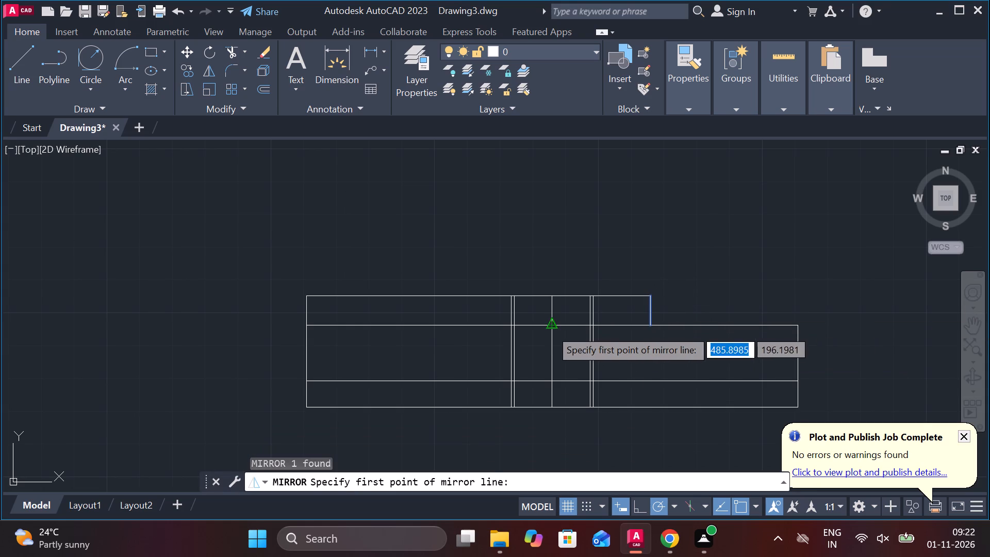
click(550, 329)
click(548, 300)
drag(569, 356, 548, 300)
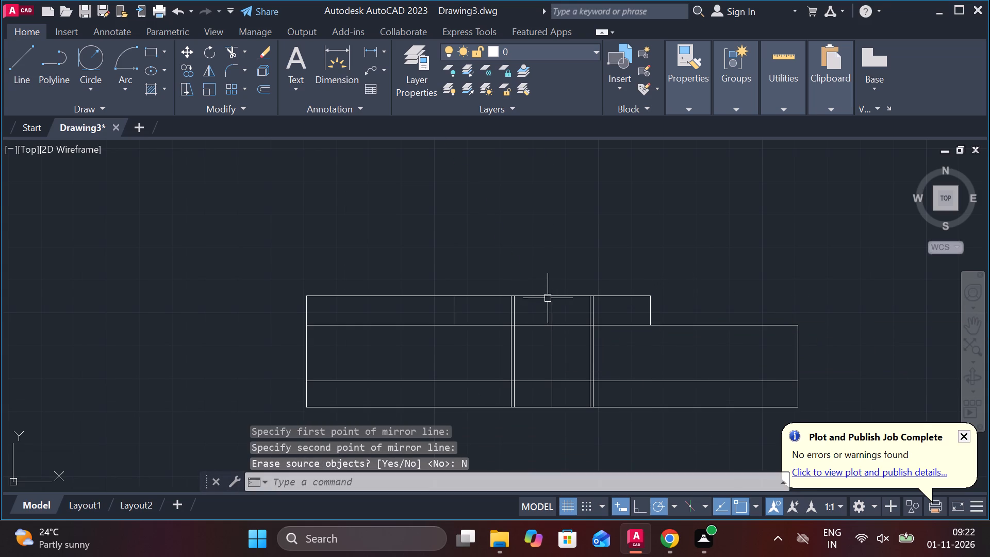
Trim away the top edge and left edge portions outside the mirrored line to form the left-hand shoulder.
text(TR)
key(space)
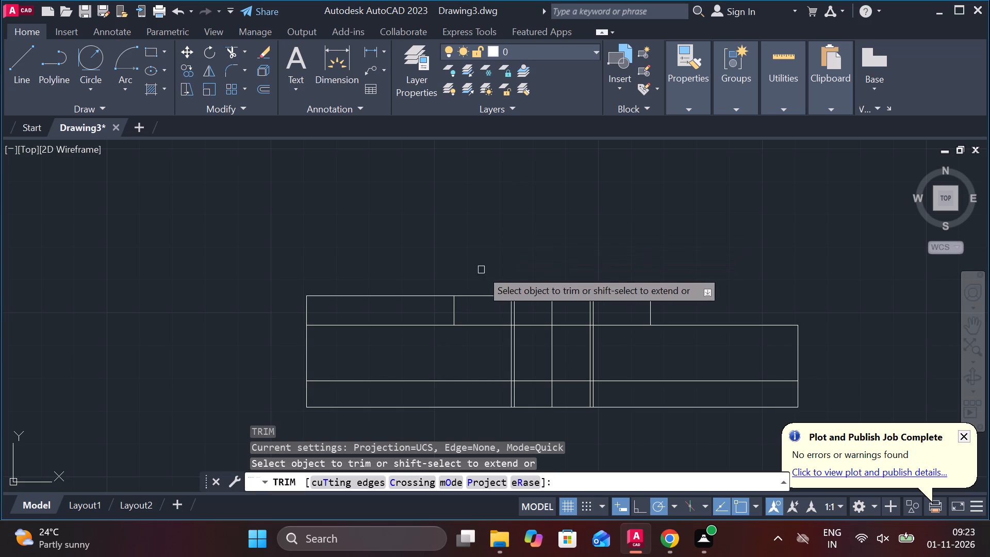
click(431, 296)
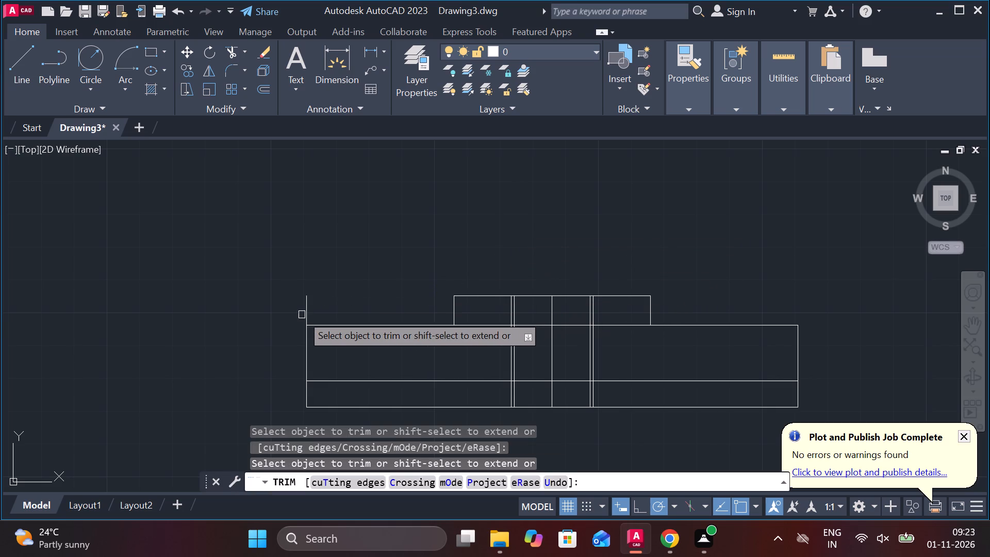
click(305, 311)
middle_drag(327, 292, 378, 216)
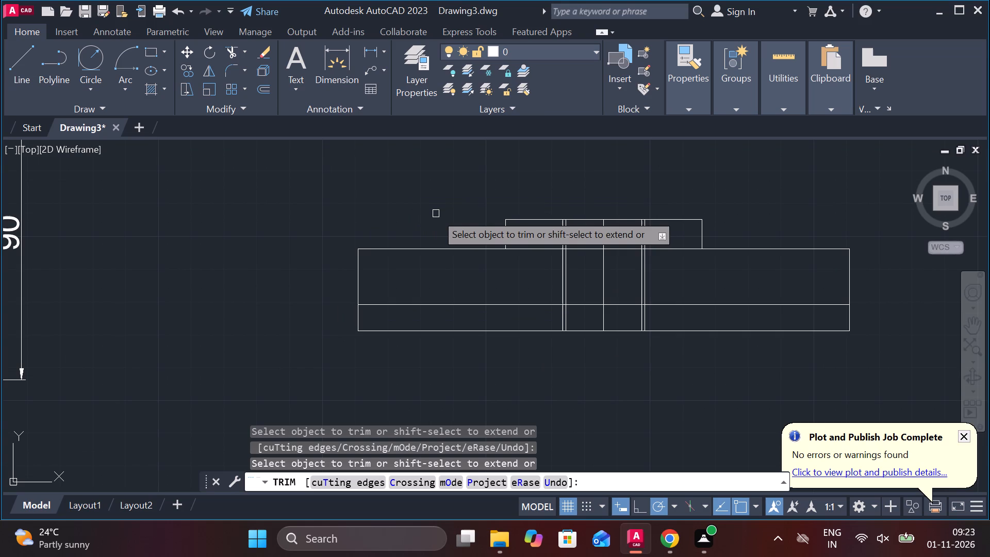
Draw a short vertical line on the stepped part's centre line, from the lower horizontal line down to the bottom edge.
key(Escape)
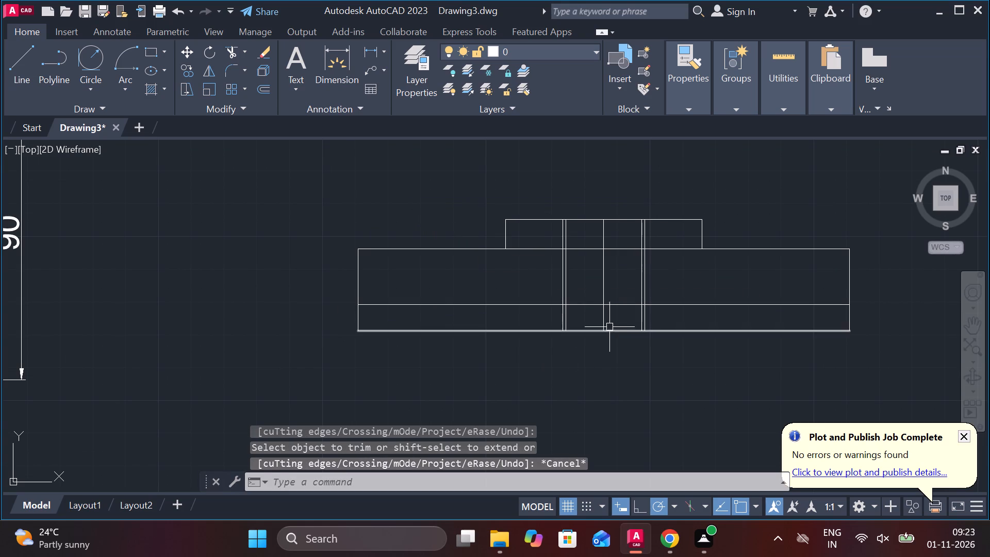
key(l)
key(Return)
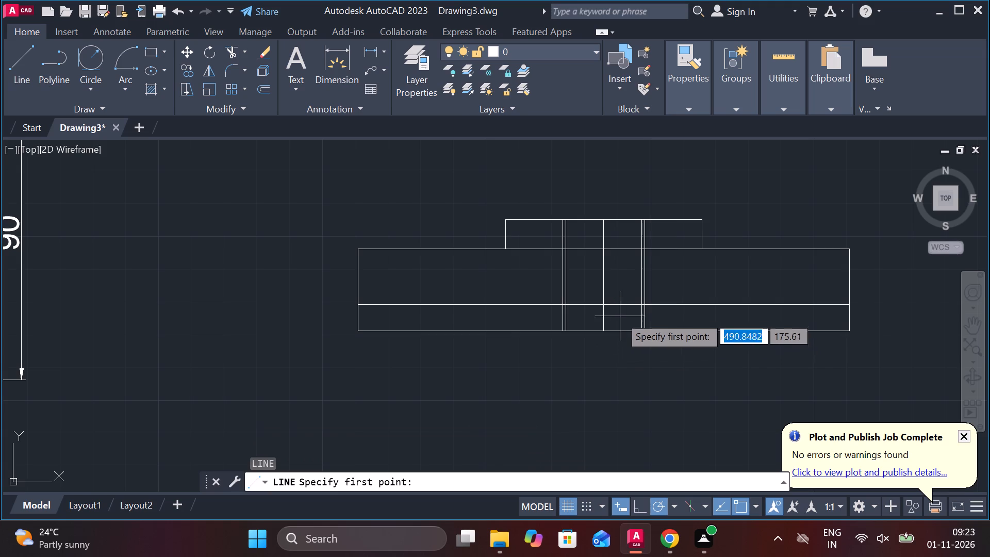
click(605, 307)
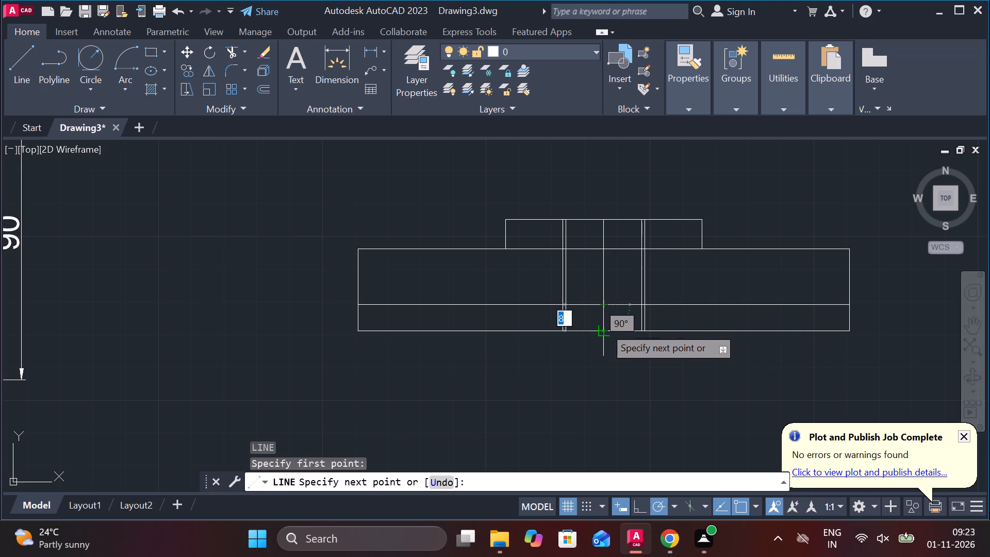
click(604, 328)
key(Escape)
Offset the short vertical line 58 to the left to locate the axis of the side hole.
click(605, 320)
key(o)
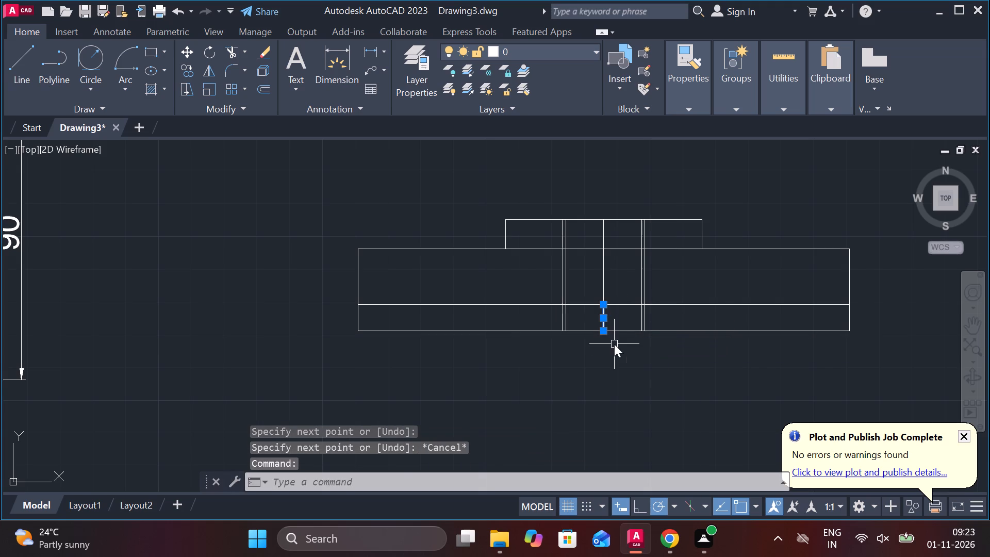
key(Return)
key(Return)
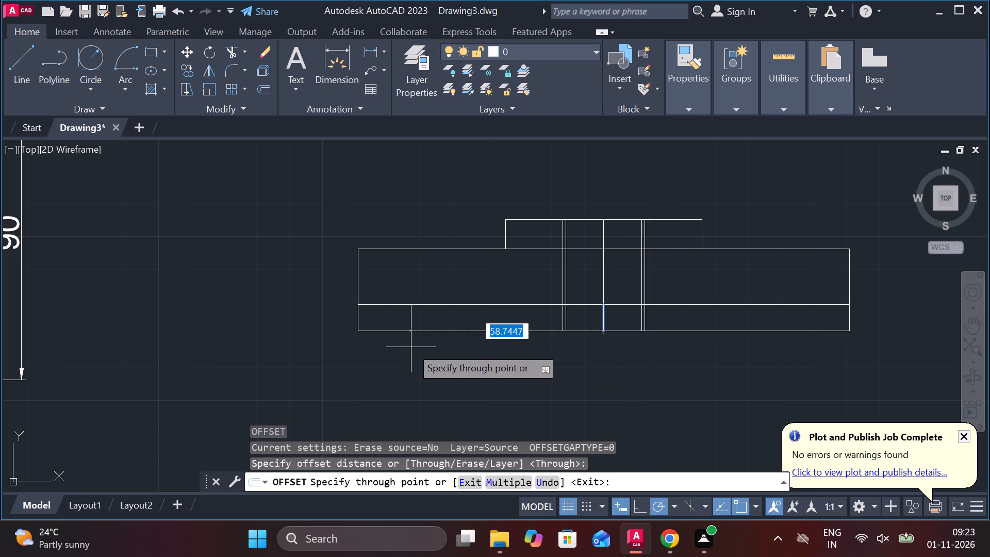
text(58)
key(Return)
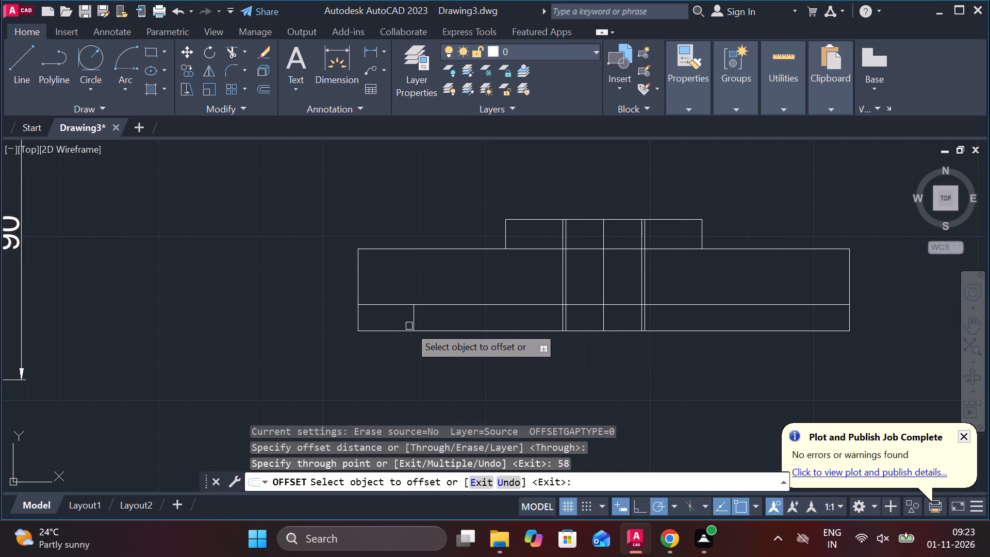
scroll(393, 309, up, 1)
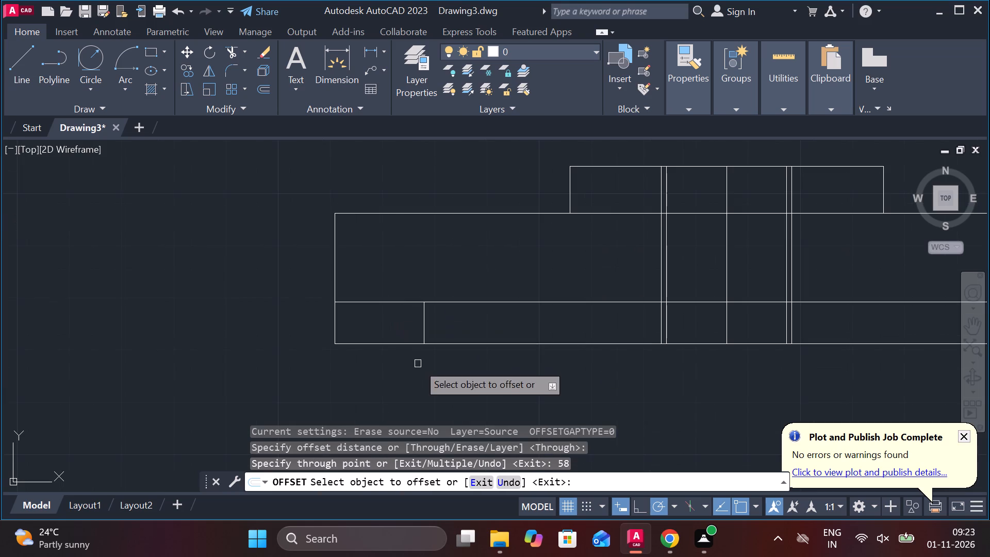
key(Escape)
Stretch the upper end of the side hole's axis line up to the base's top edge.
click(420, 323)
click(422, 302)
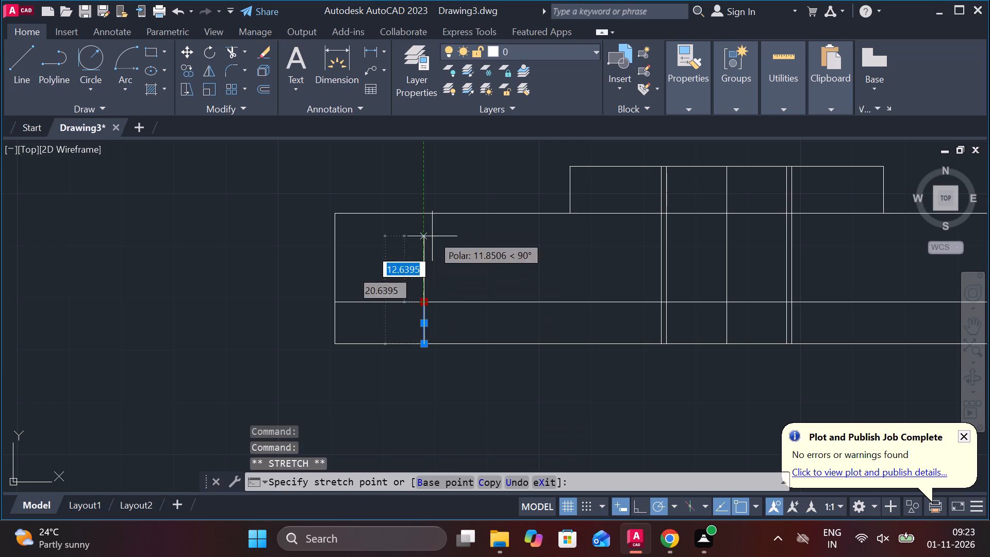
click(423, 212)
key(Escape)
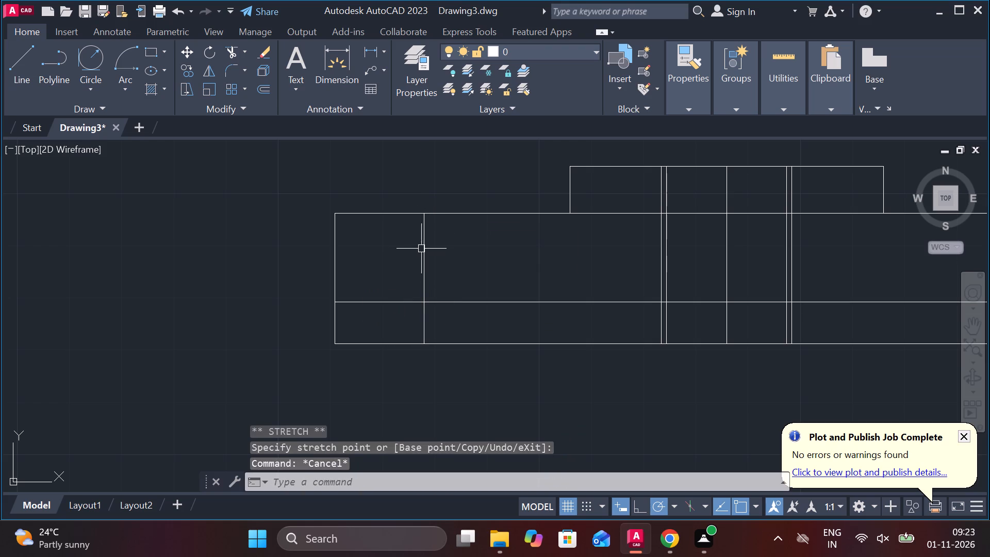
Offset the side hole's axis line 14 to each side for the counterbore walls.
click(425, 243)
key(o)
key(Return)
key(Return)
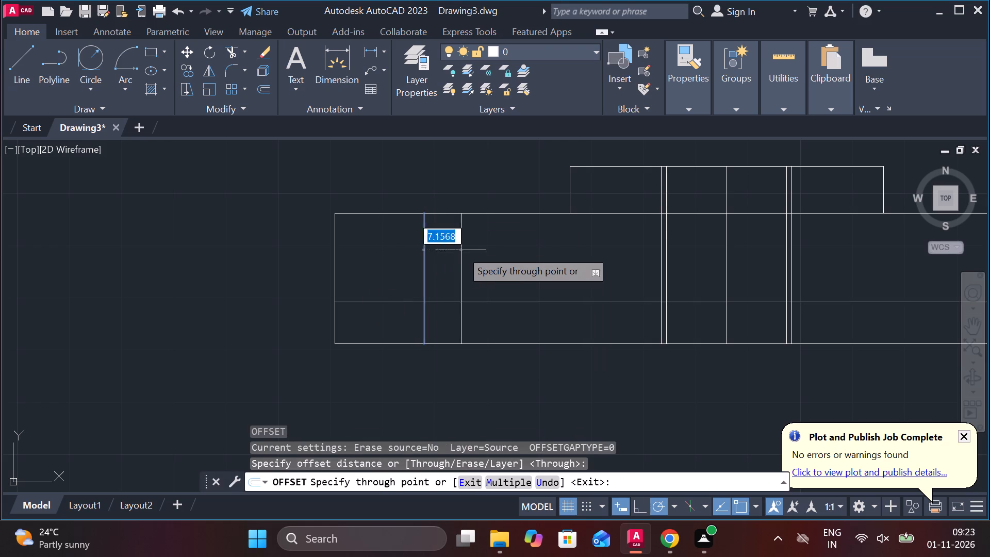
text(14)
key(space)
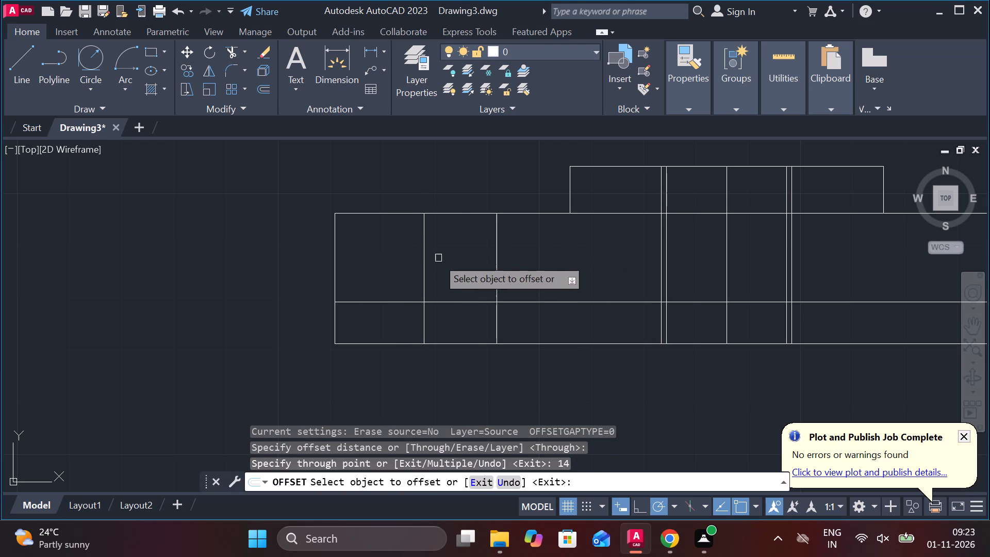
click(425, 243)
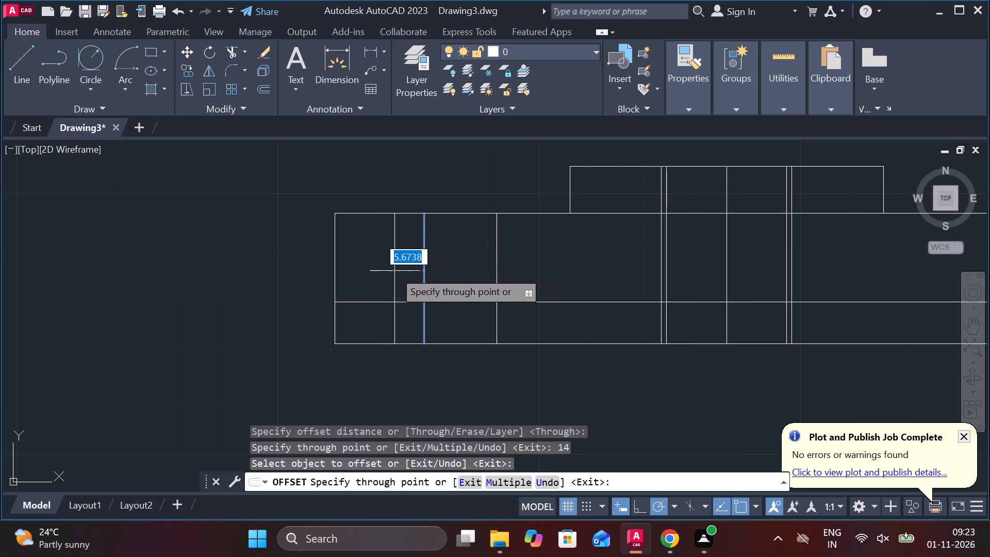
text(14)
key(space)
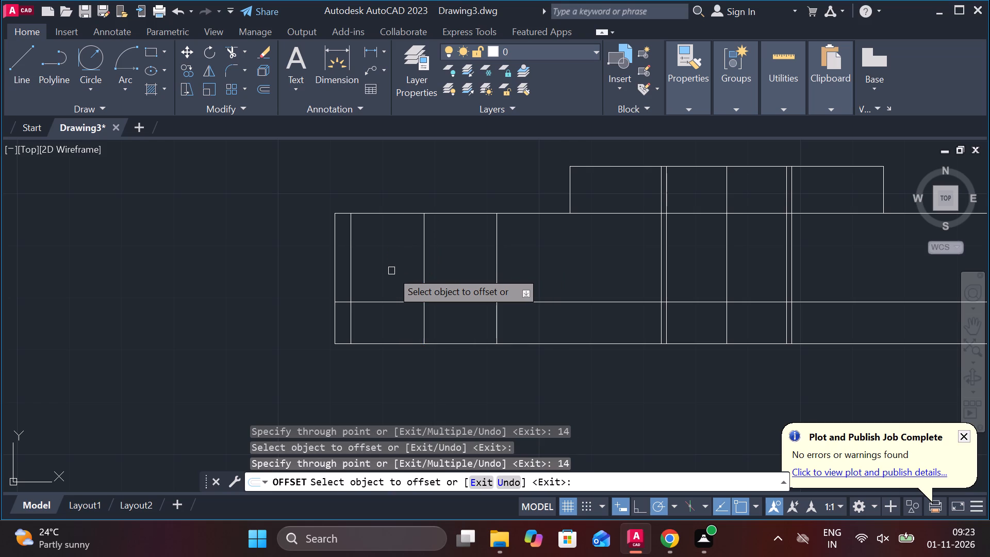
Offset the side hole's axis line 8.5 to each side for the smaller hole's walls.
click(423, 318)
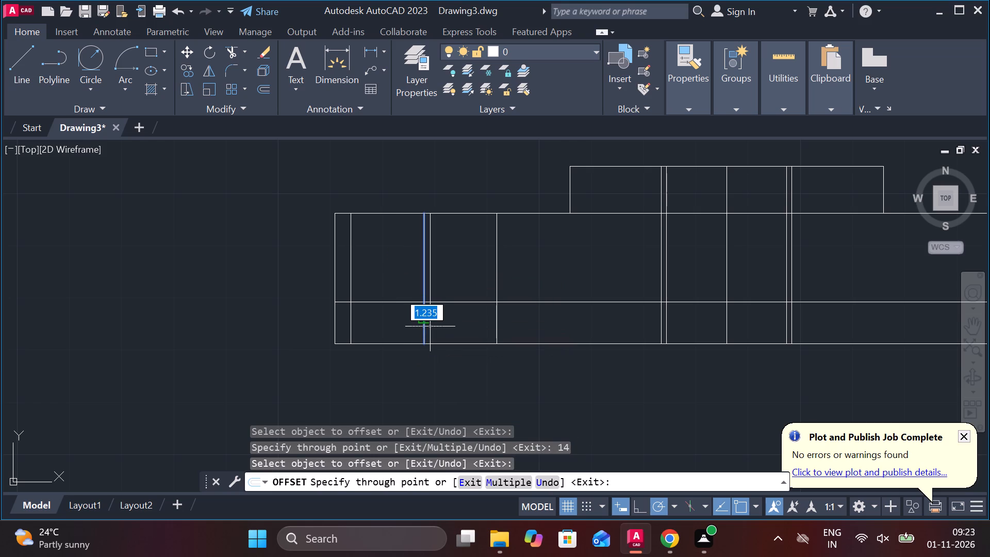
text(8.)
text(5)
key(space)
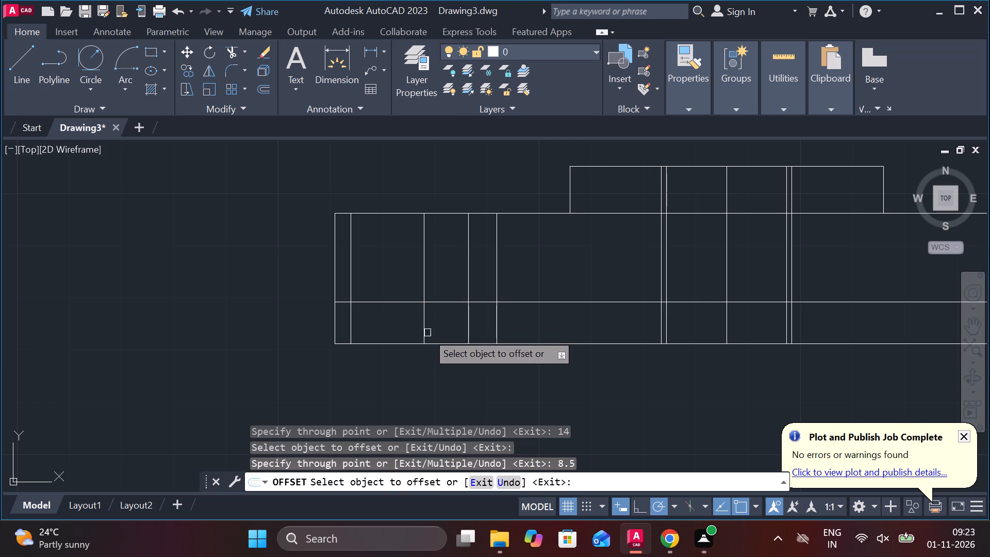
click(423, 326)
text(8.5)
key(Return)
key(Escape)
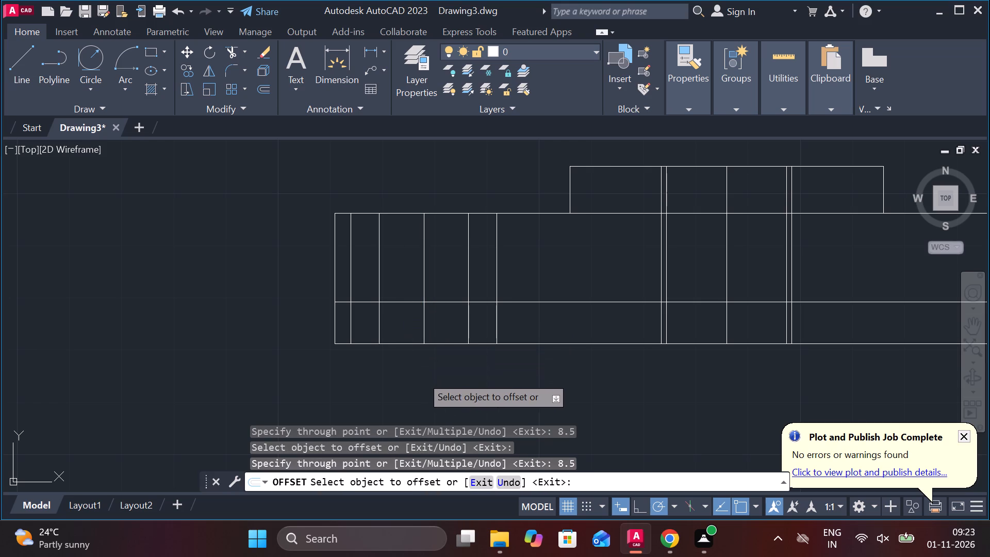
Trim the offset lines and the horizontal line's left end to form the counterbore above the narrower through hole.
text(TR)
key(space)
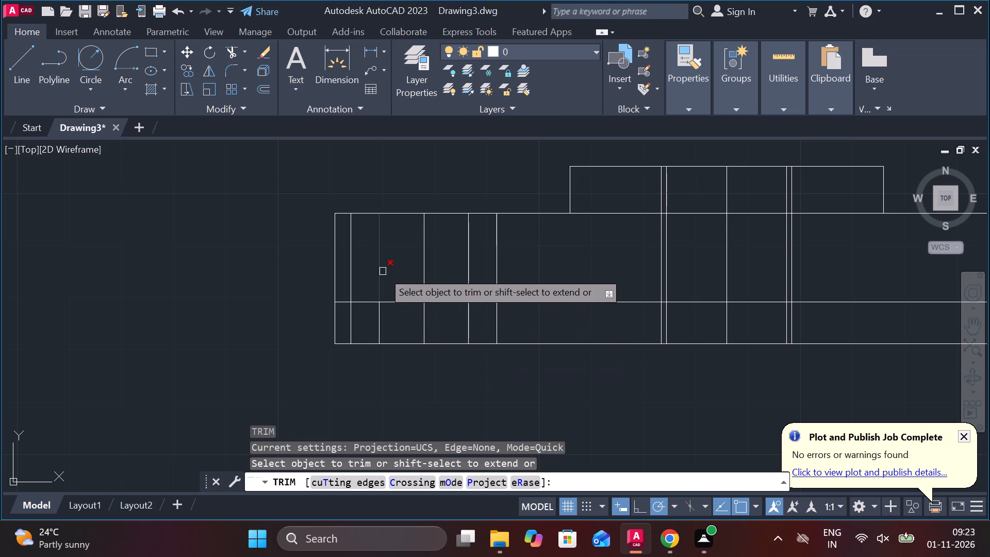
click(382, 267)
click(473, 249)
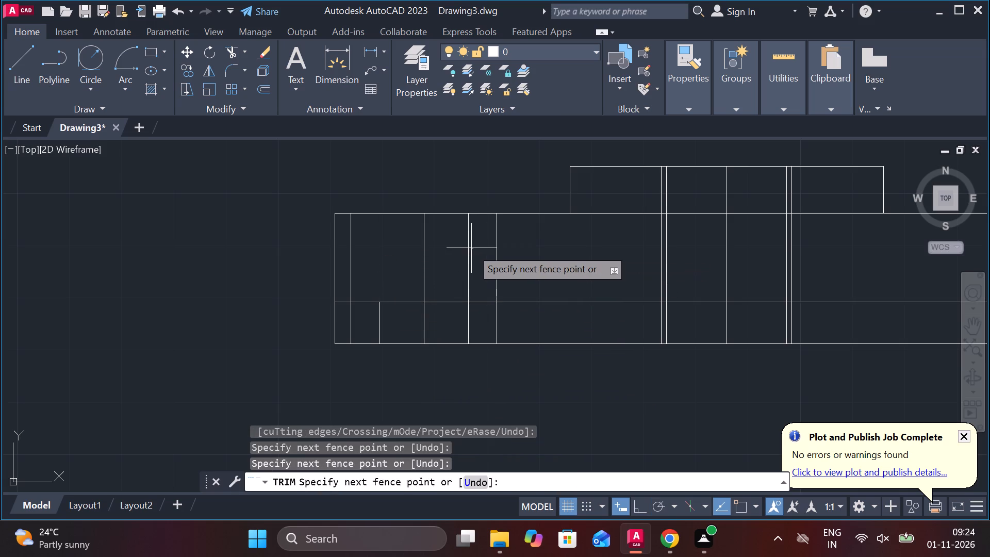
click(471, 248)
click(467, 242)
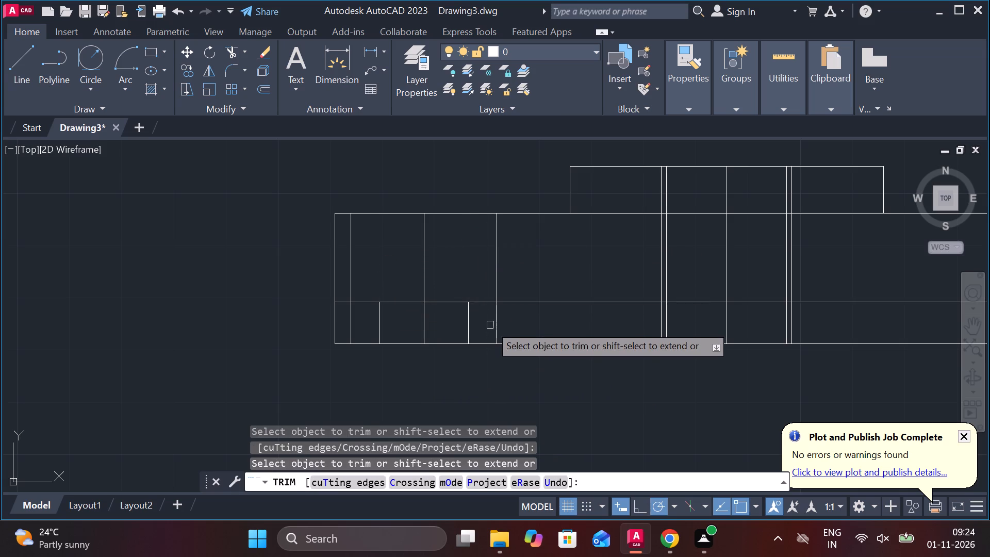
click(495, 313)
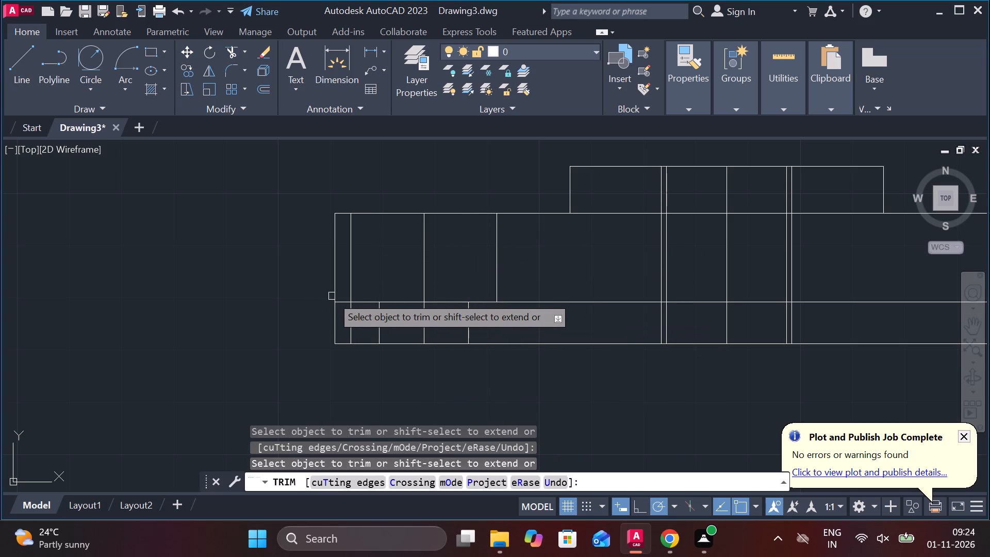
click(342, 300)
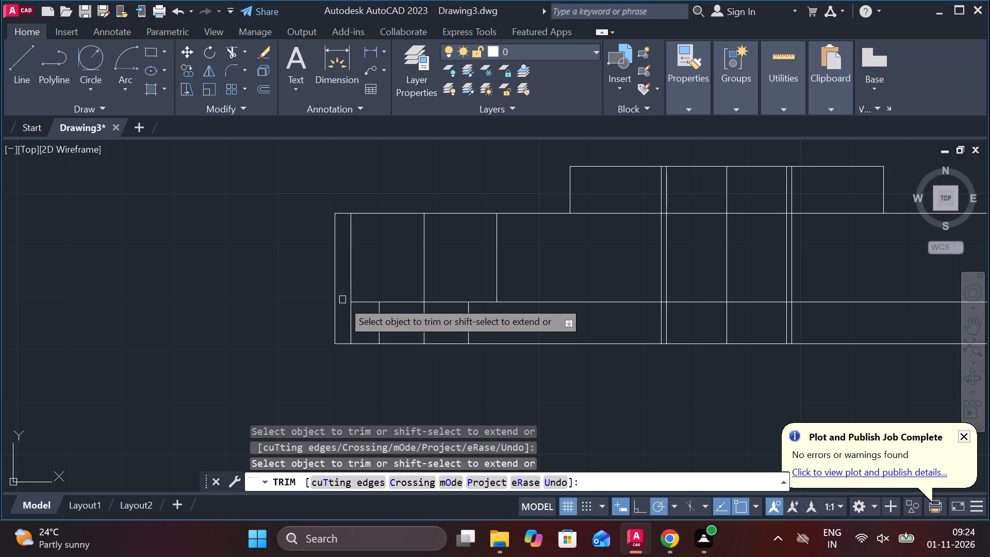
click(350, 323)
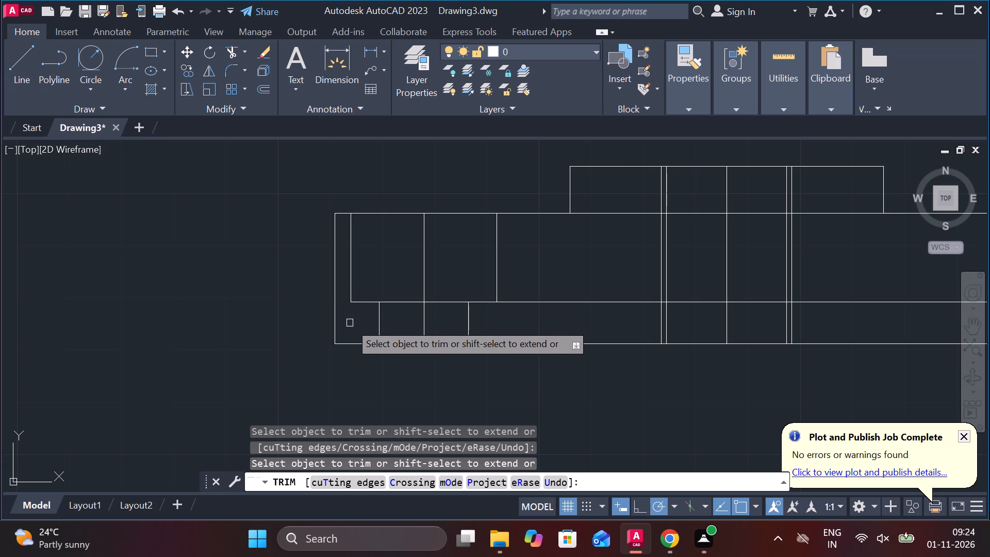
Remove the rest of the lower horizontal line right of the counterbore, along with the short central vertical segment below it.
click(523, 303)
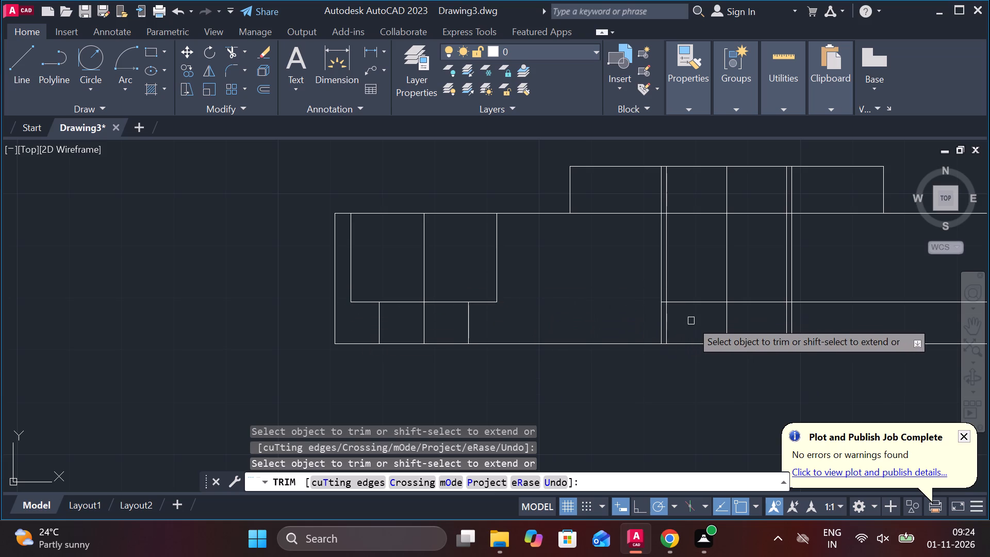
click(725, 319)
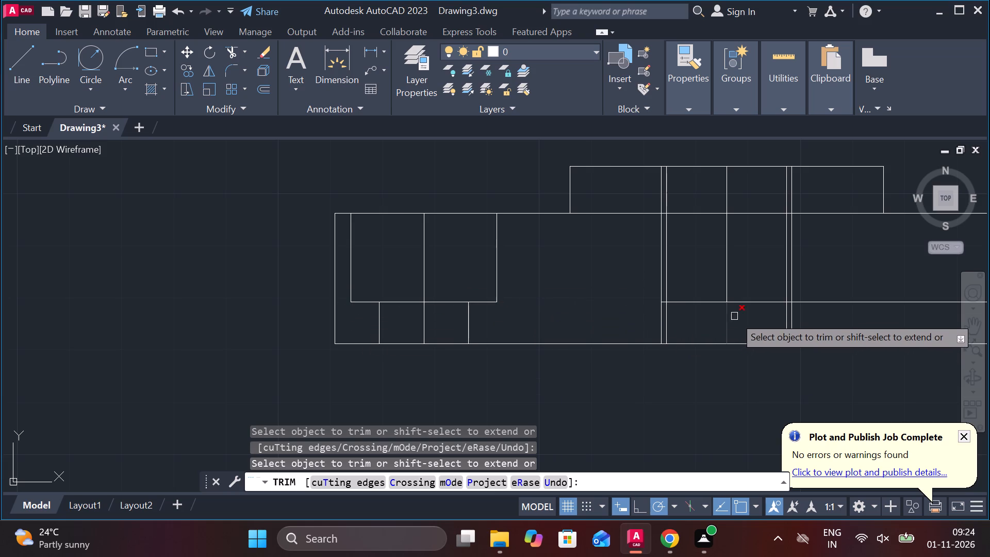
key(Escape)
click(750, 303)
text(E)
key(space)
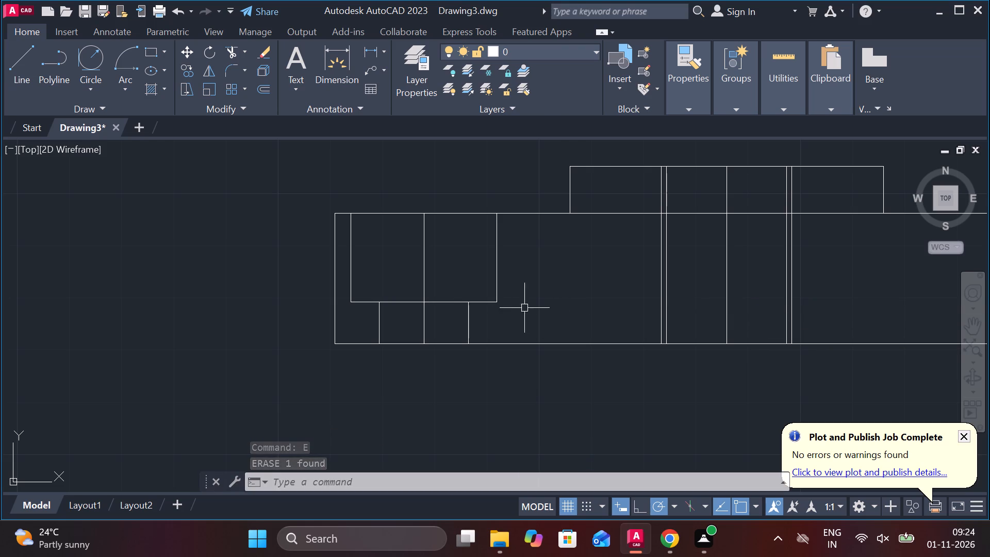
Erase the side hole's plain axis line and add a centreline between the two counterbore walls.
click(423, 242)
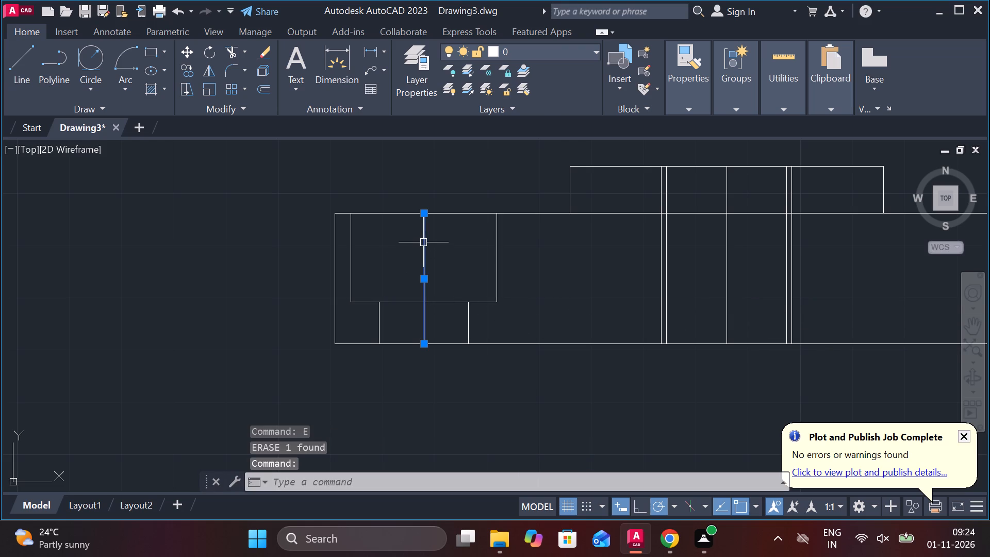
text(E CEN)
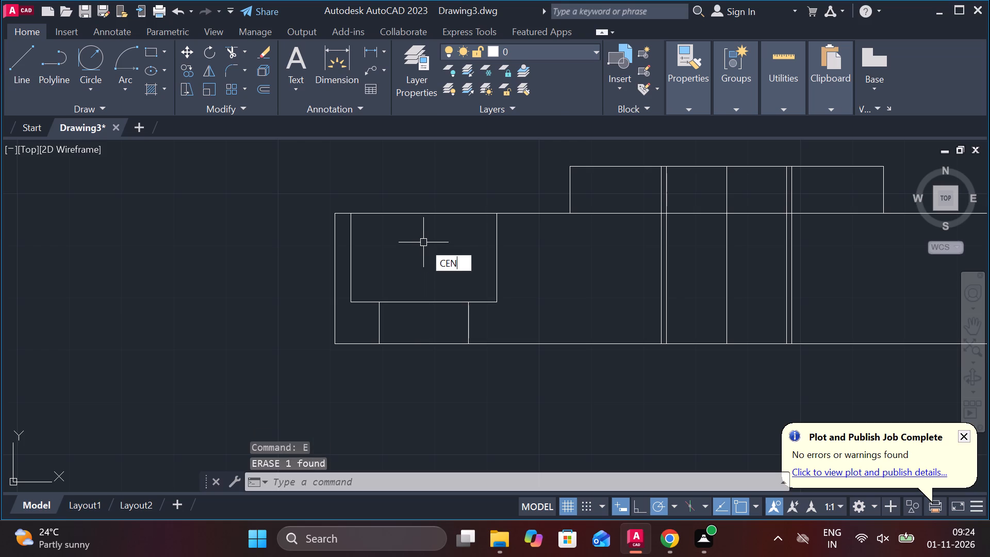
click(482, 275)
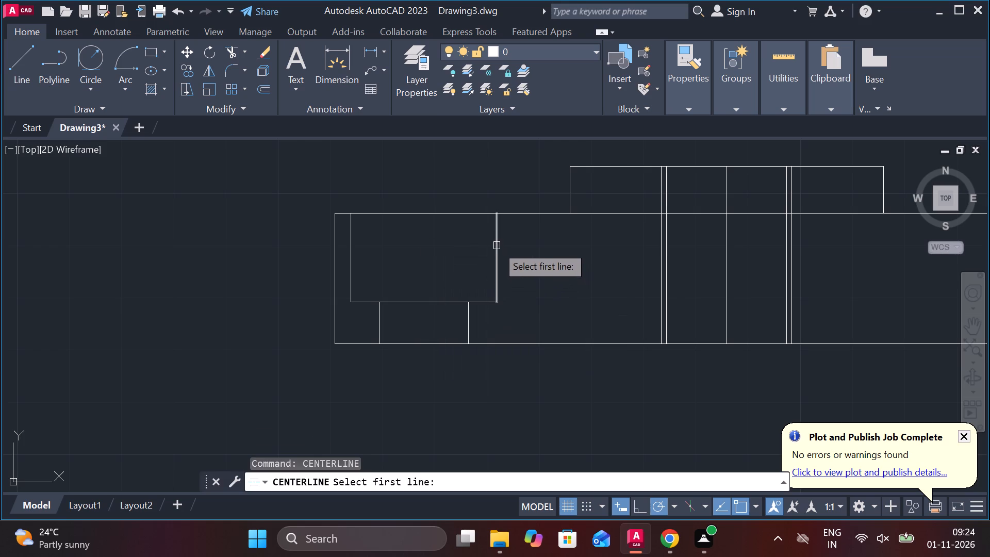
click(497, 245)
click(350, 254)
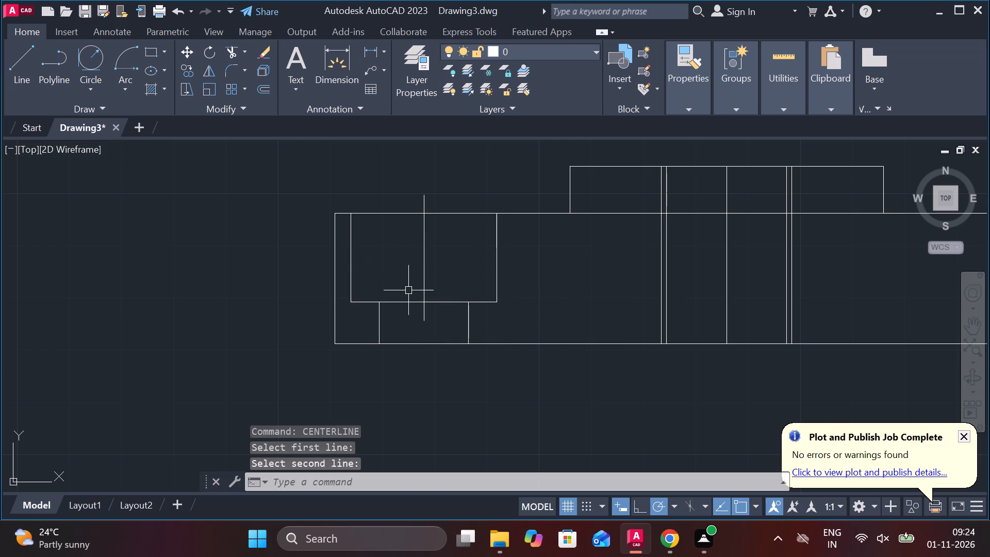
key(Escape)
Lengthen the side hole's centreline so it extends well below the bottom edge and farther above the top edge.
click(420, 273)
click(425, 319)
click(419, 404)
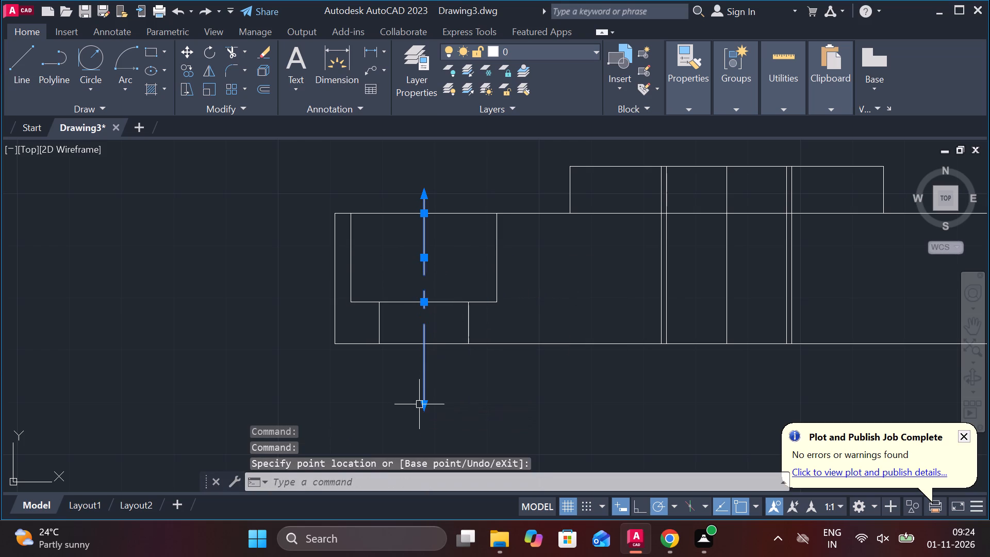
click(425, 192)
click(425, 156)
key(Escape)
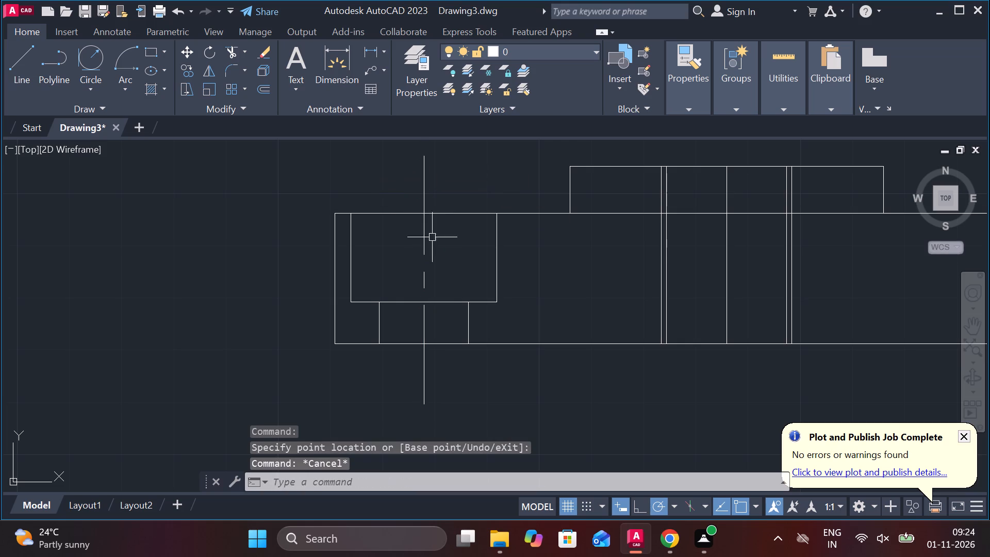
Erase the plain vertical line in the middle of the central bore.
scroll(427, 281, down, 1)
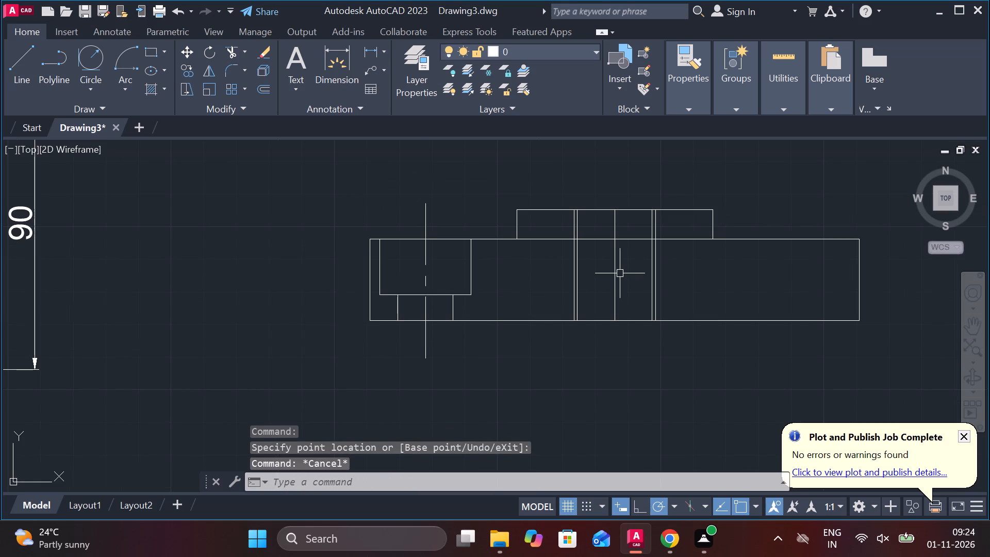
click(616, 268)
text(E)
key(space)
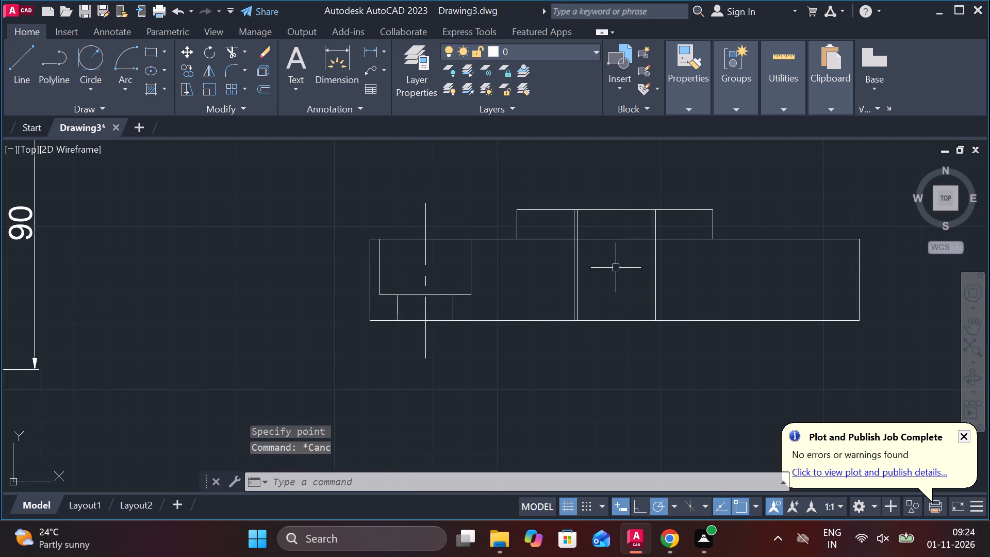
Trim away the horizontal line running under the raised boss, including the short pieces between each pair of bore lines.
text(TR)
key(space)
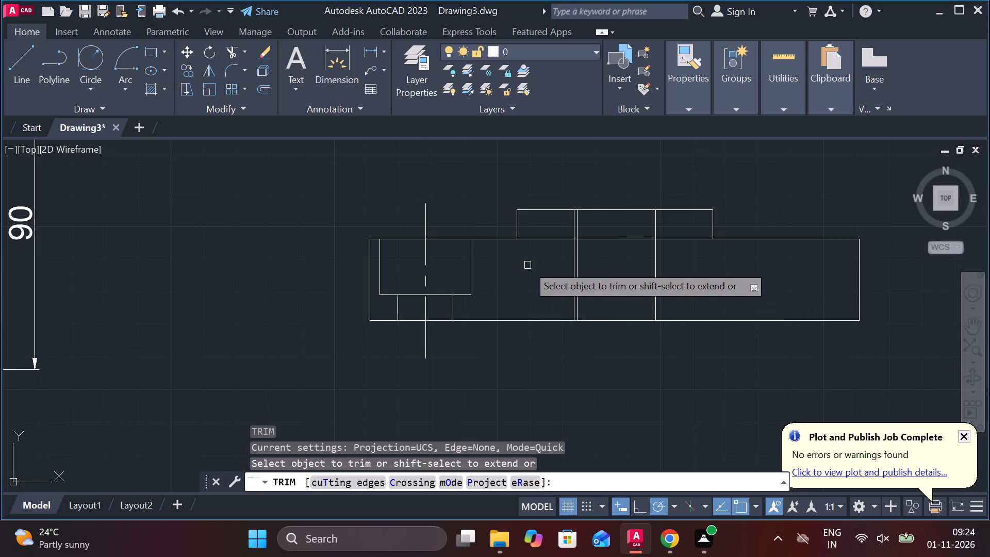
click(528, 242)
click(595, 238)
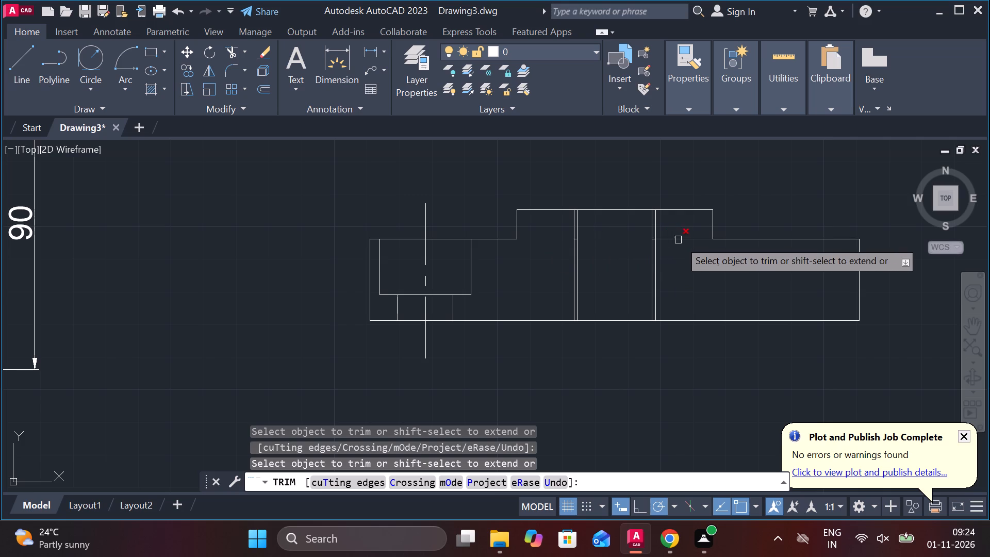
click(681, 240)
scroll(565, 227, up, 2)
scroll(569, 270, up, 2)
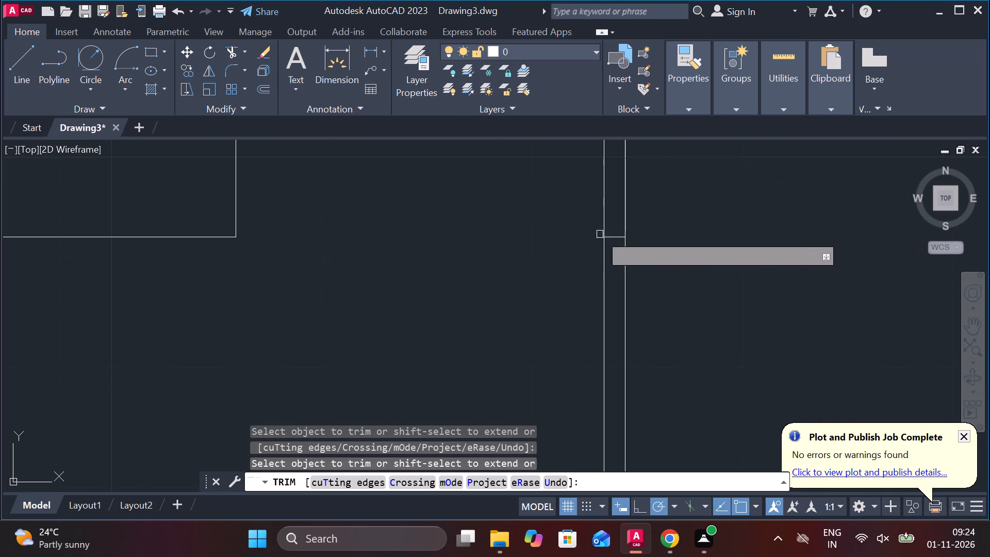
click(608, 237)
scroll(608, 237, down, 4)
scroll(711, 226, up, 4)
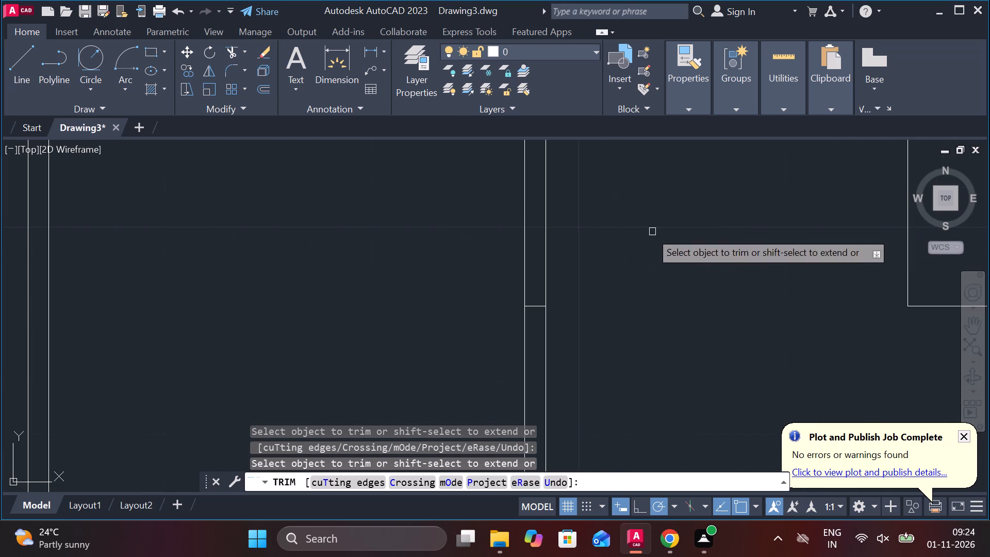
click(537, 304)
scroll(639, 276, down, 4)
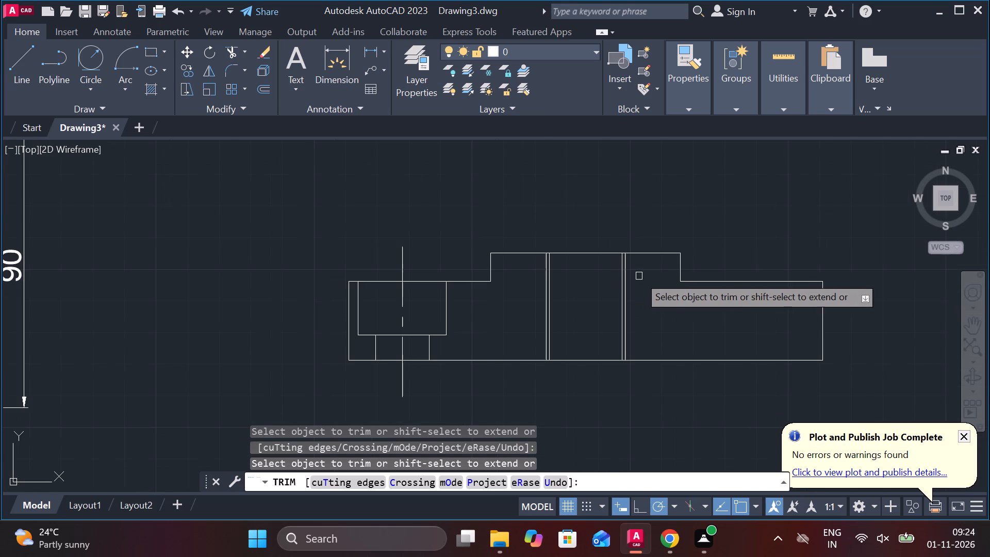
key(Escape)
Add a centreline to the central bore between its two inner wall lines.
text(CEN)
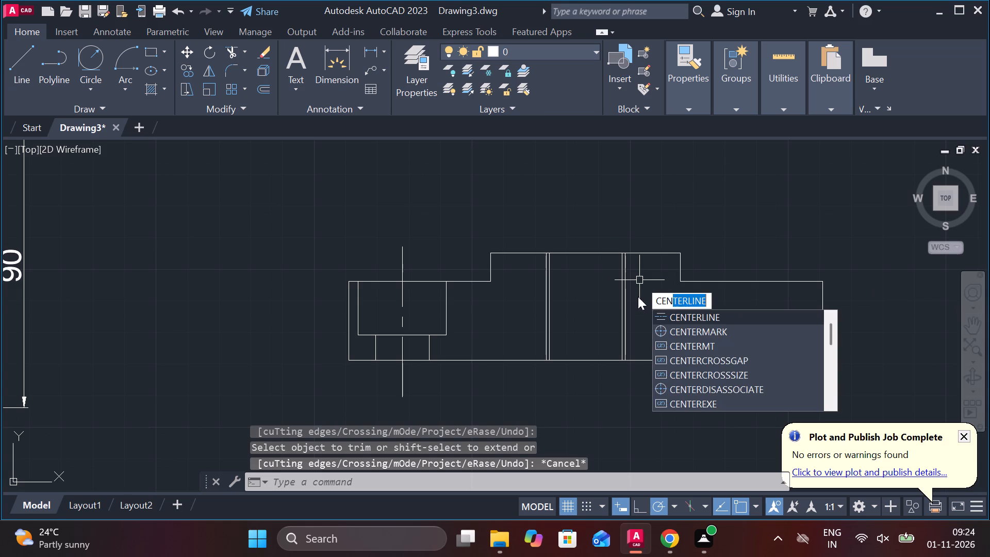
click(668, 318)
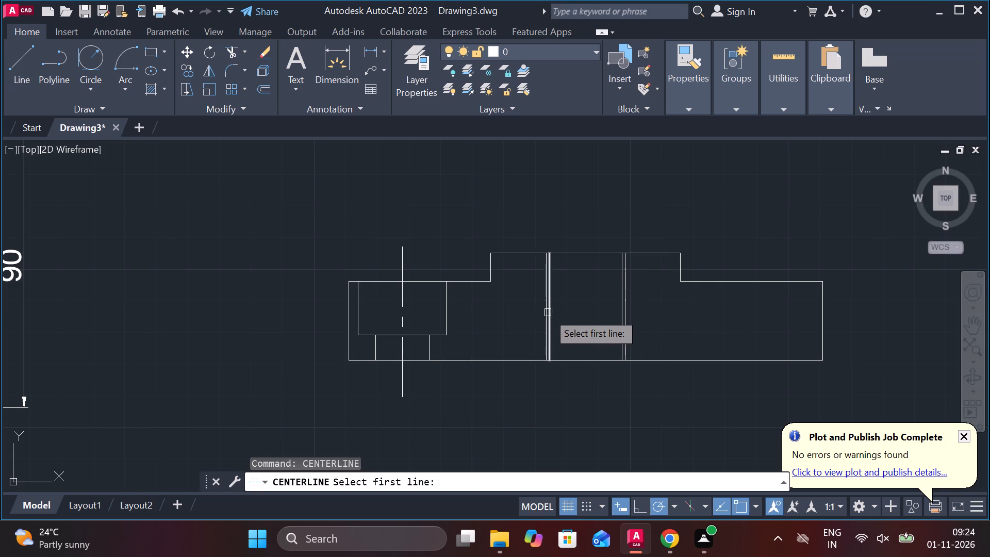
scroll(548, 313, up, 2)
click(548, 312)
click(733, 288)
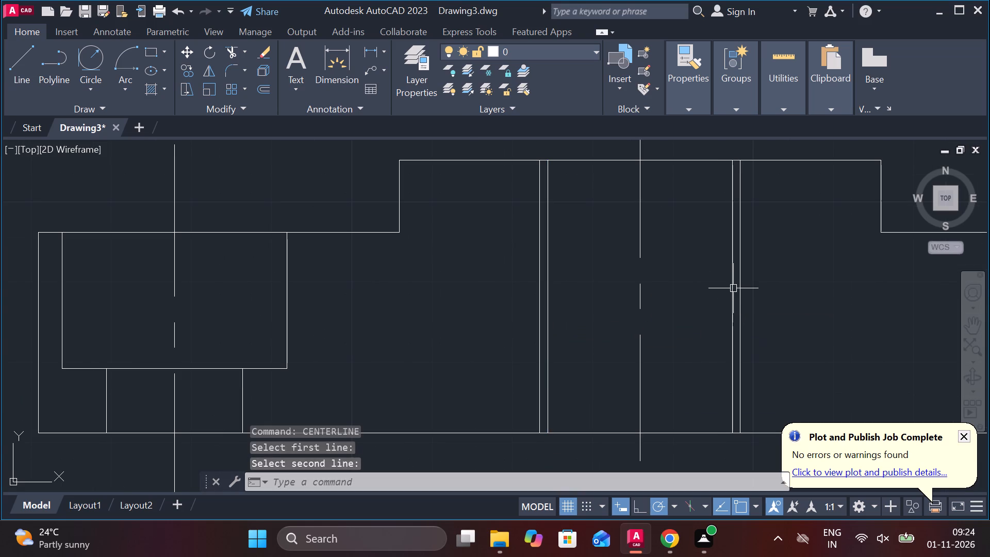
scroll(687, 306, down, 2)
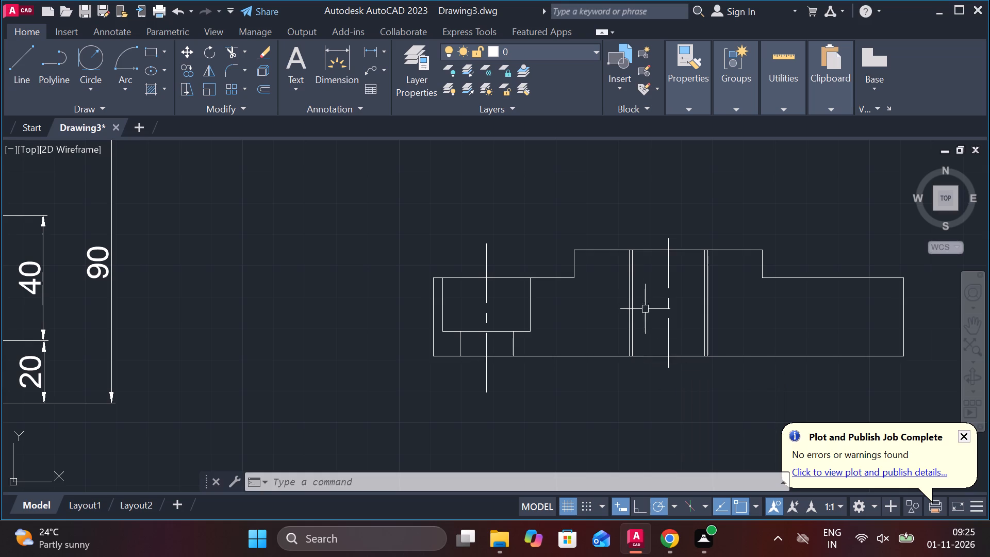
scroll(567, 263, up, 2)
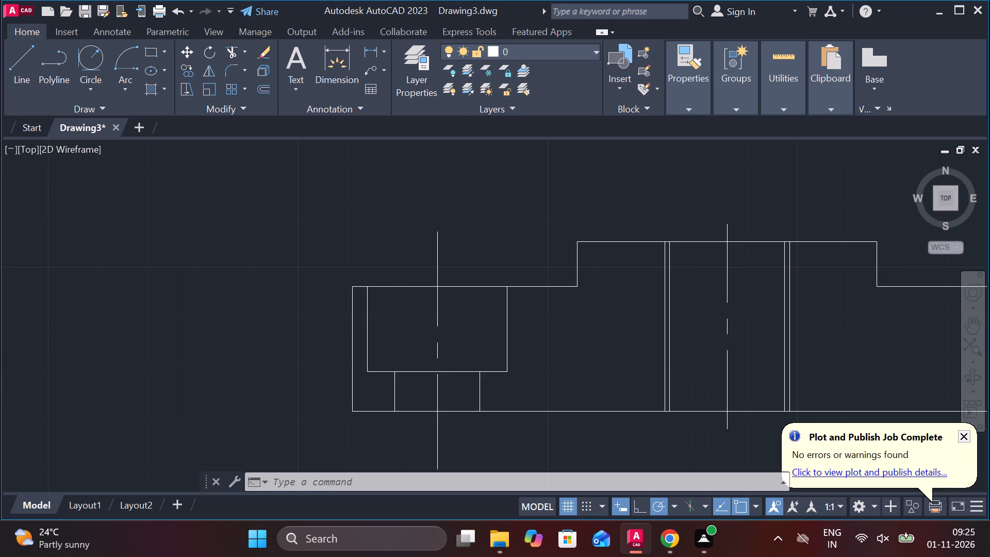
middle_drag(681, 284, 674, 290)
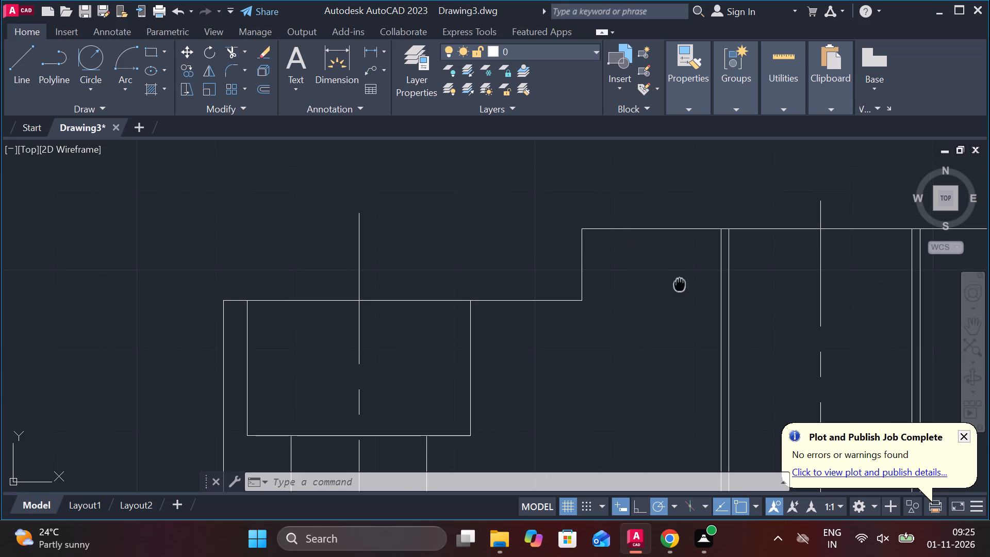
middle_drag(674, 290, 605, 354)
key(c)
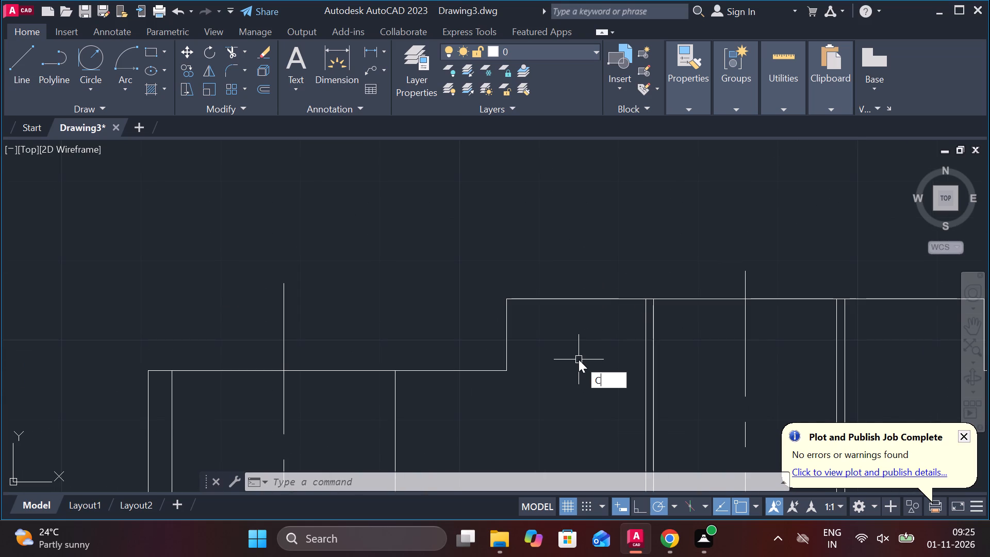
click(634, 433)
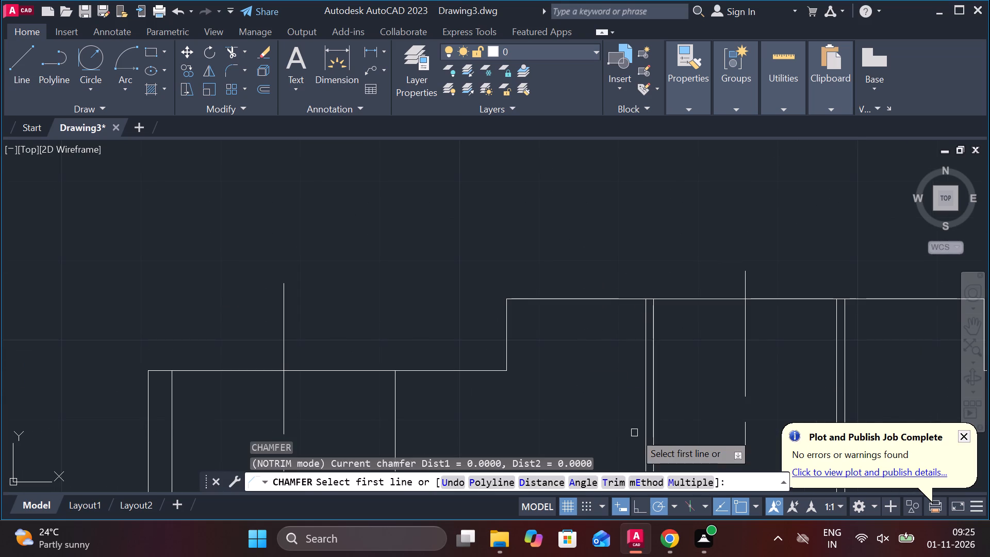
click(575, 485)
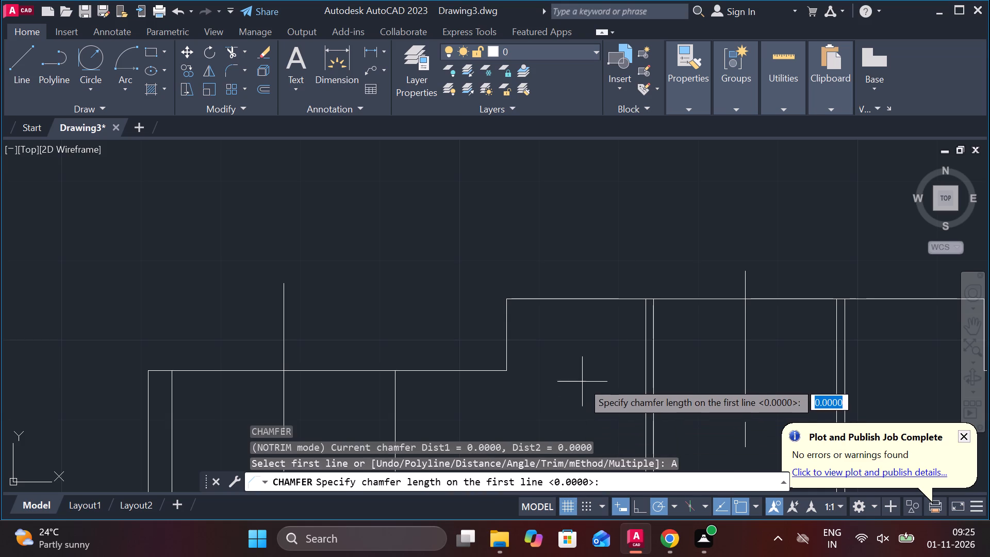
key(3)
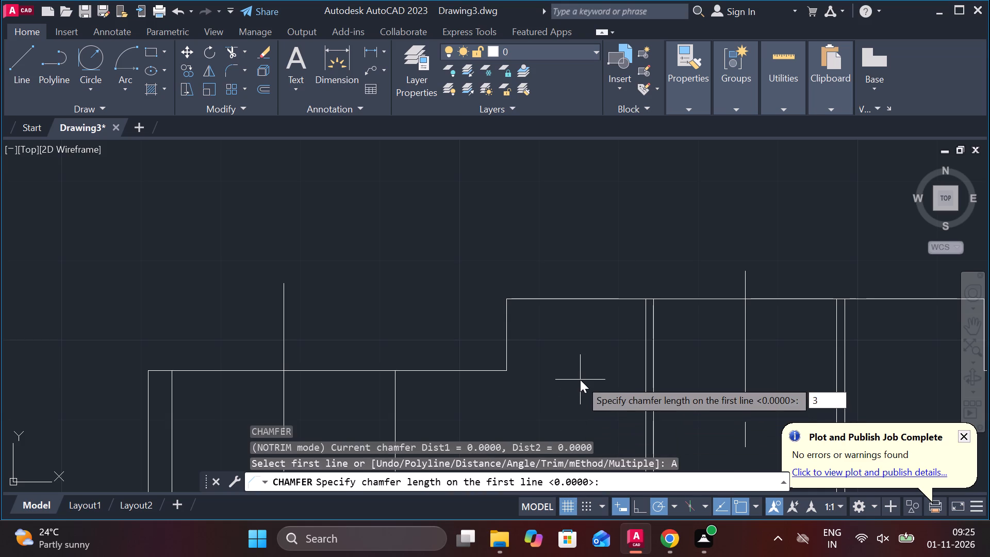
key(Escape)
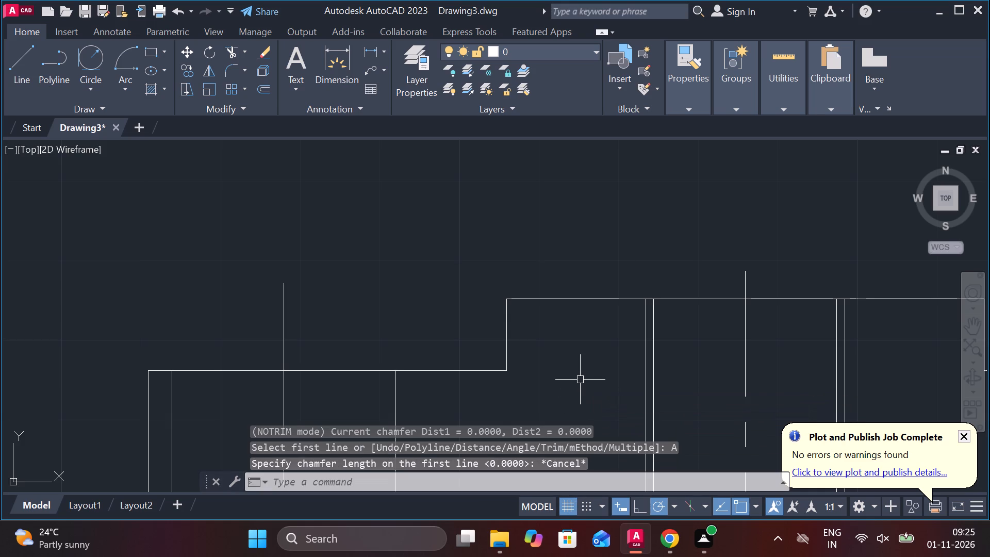
Chamfer the raised boss's upper-left corner with both distances set to 3.
text(CH)
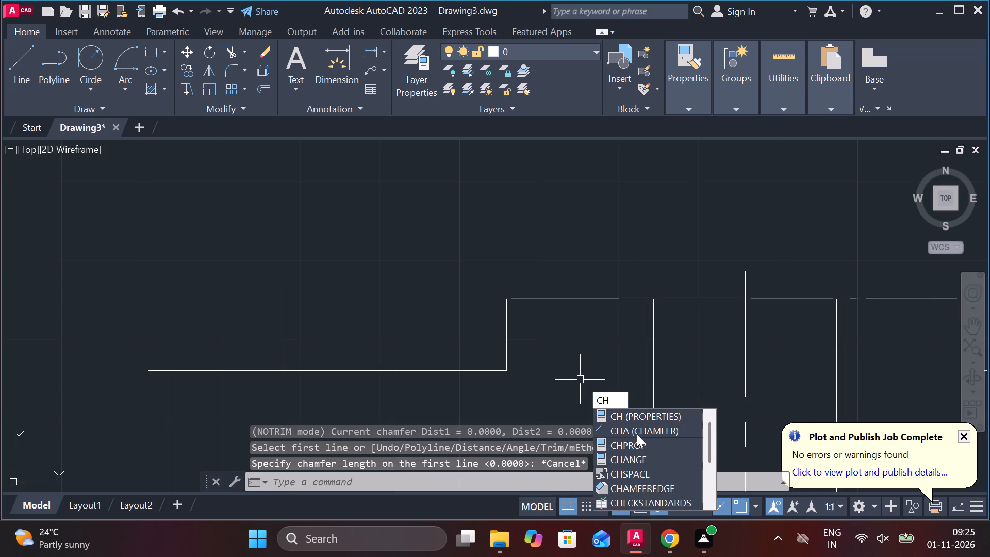
click(637, 434)
click(562, 480)
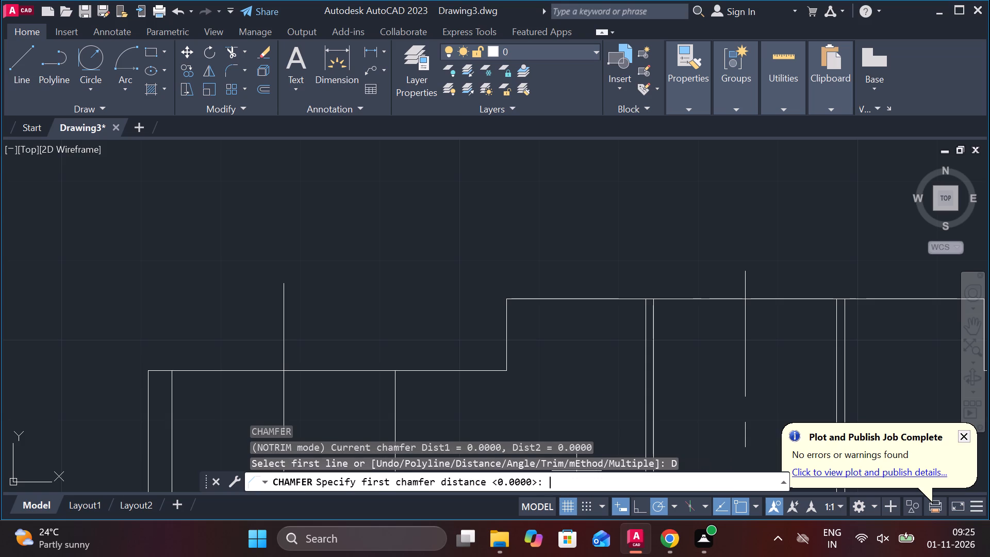
key(3)
key(Return)
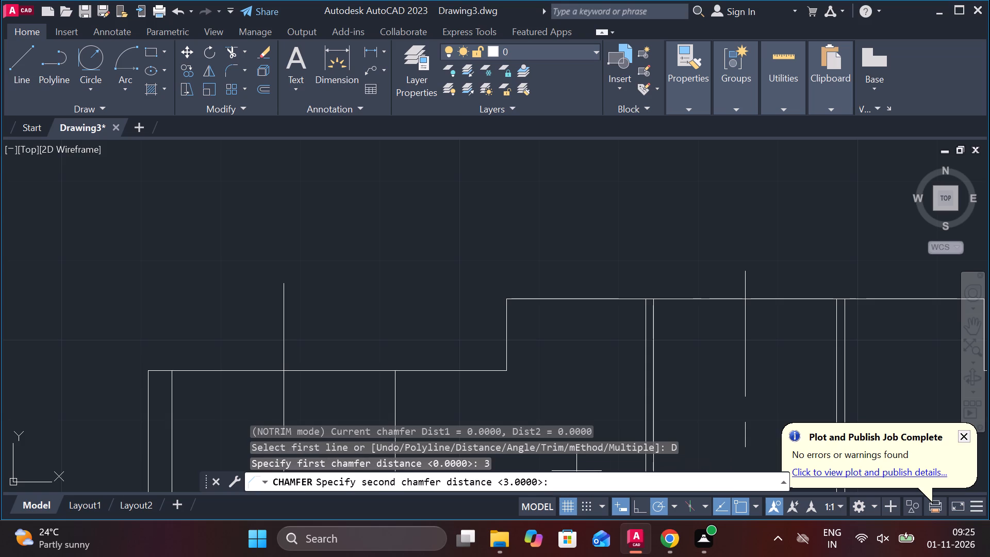
key(3)
key(Return)
click(526, 301)
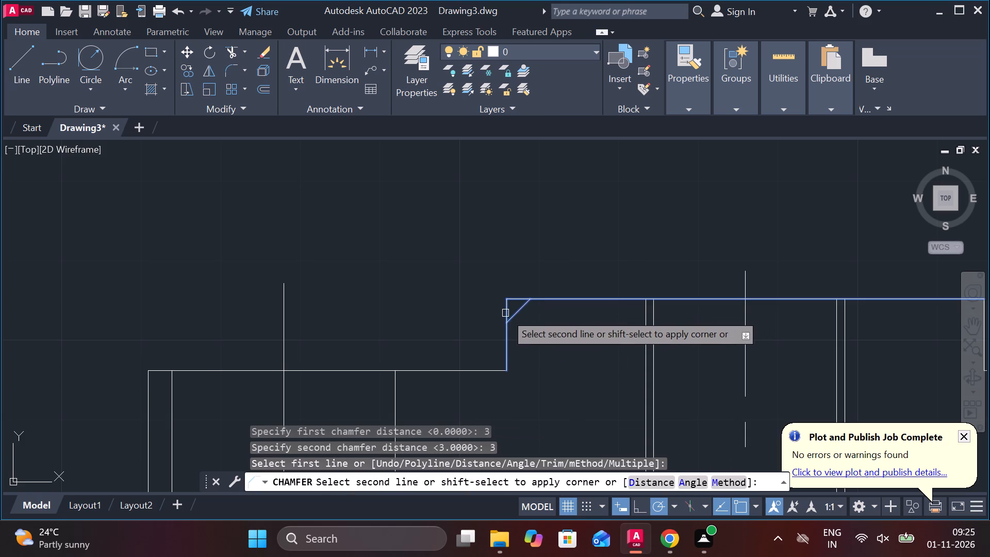
click(505, 313)
Mirror the chamfer line about the central bore's centreline to the boss's upper-right corner, keeping the original.
scroll(583, 386, down, 1)
scroll(577, 369, up, 1)
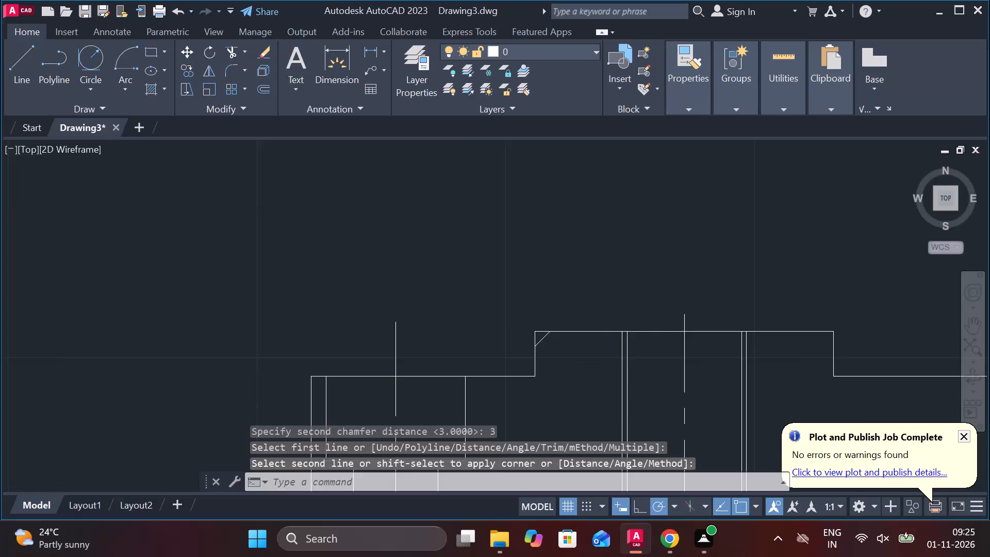
scroll(577, 369, up, 1)
scroll(577, 369, down, 3)
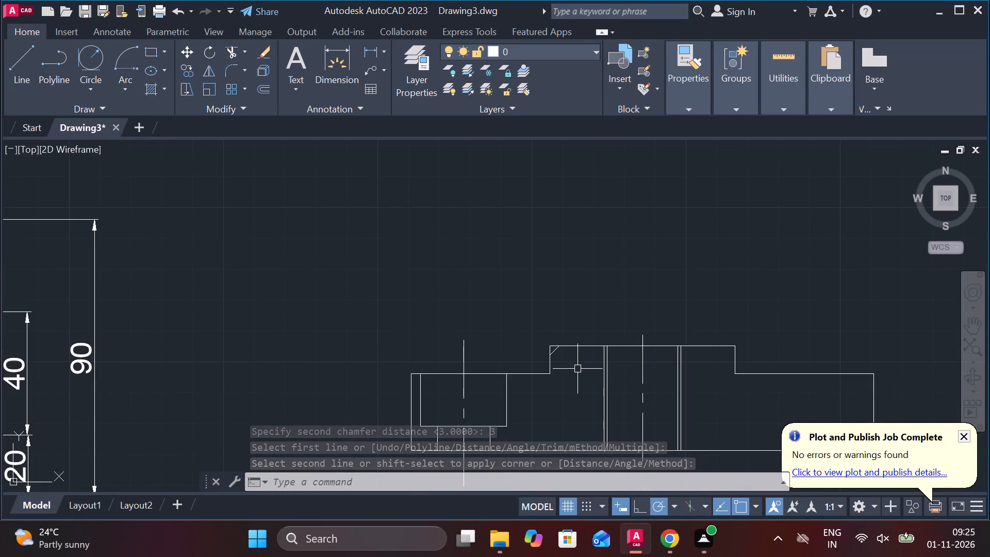
scroll(548, 353, up, 2)
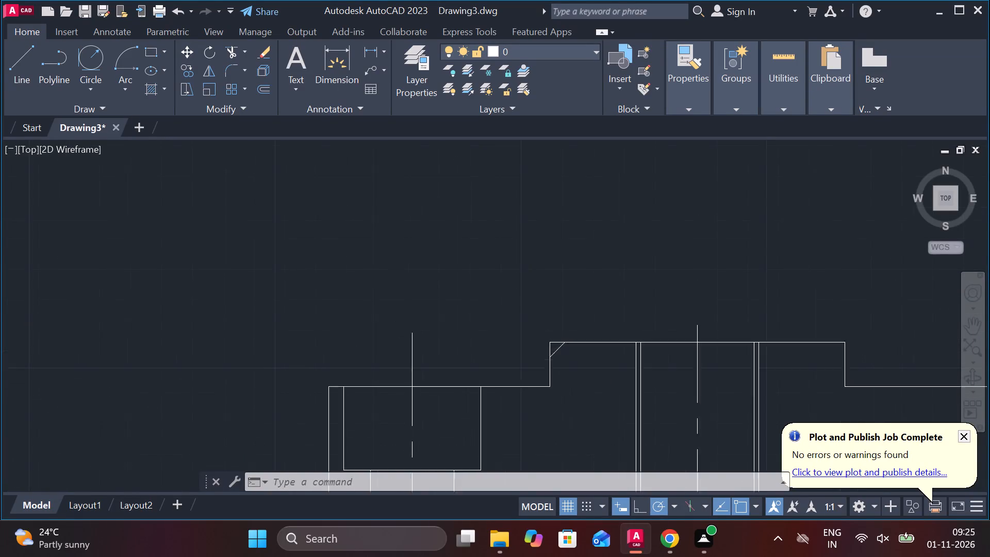
key(Escape)
click(567, 347)
text(MI)
key(Return)
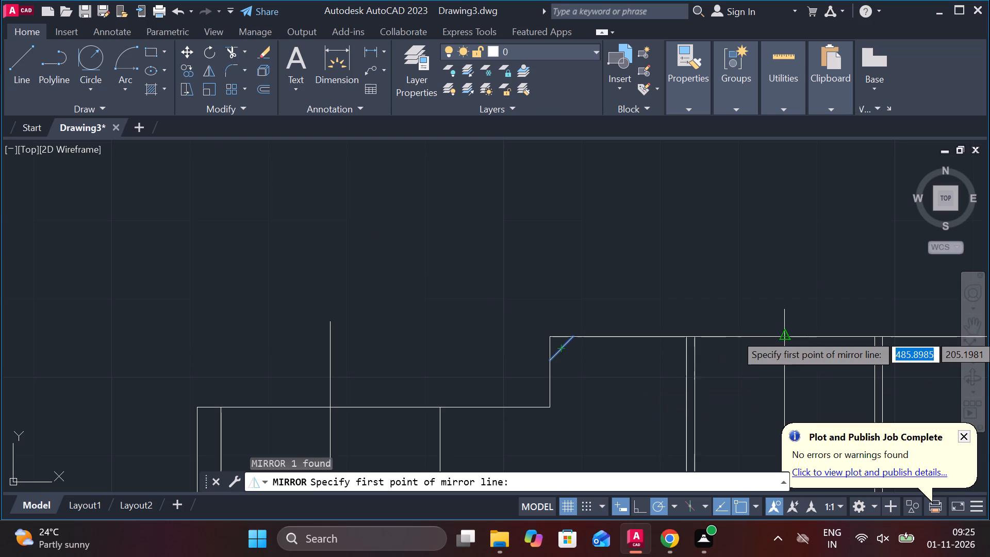
click(785, 334)
scroll(785, 334, down, 3)
click(781, 403)
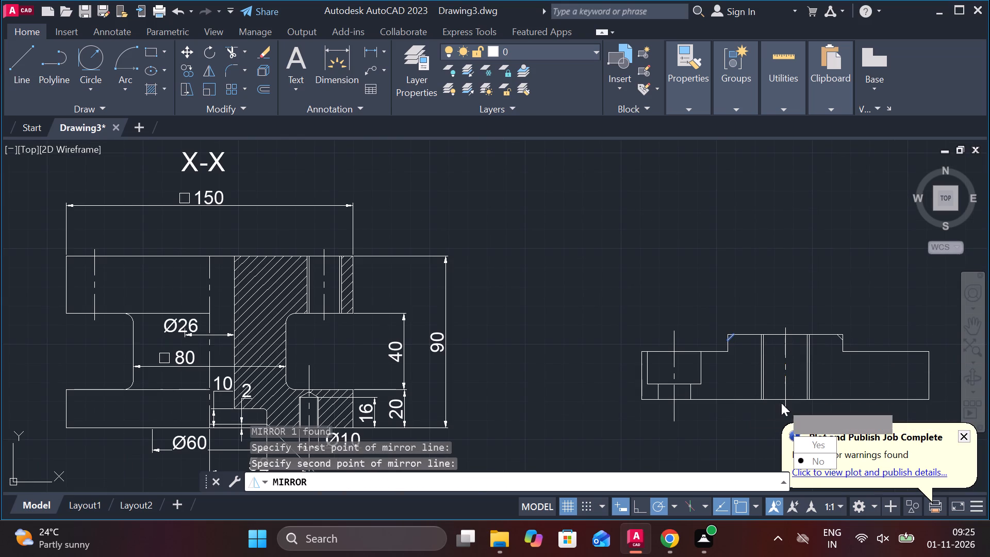
drag(808, 459, 781, 403)
Mirror the counterbored side hole's centreline about the central bore's axis onto the part's right side, keeping the original.
middle_drag(738, 364, 681, 364)
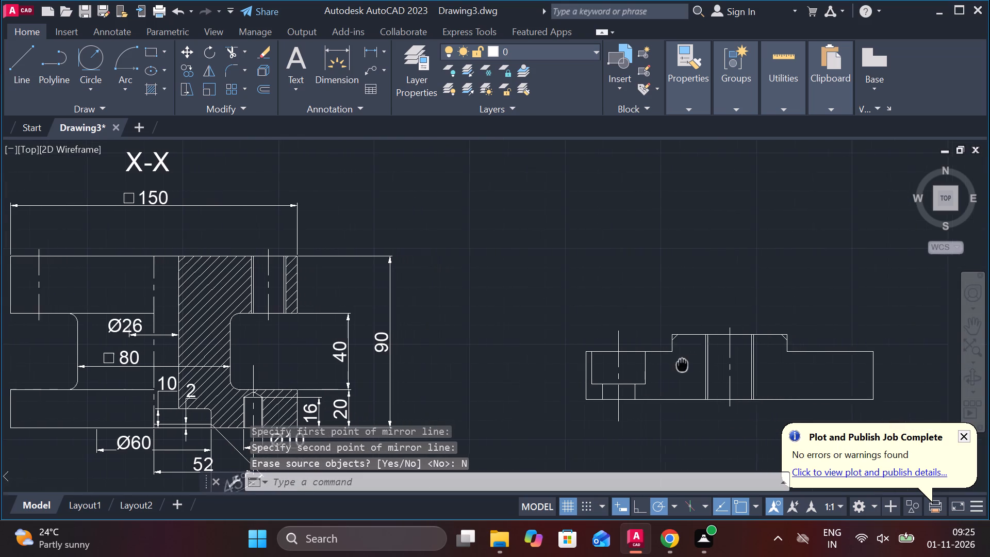
middle_drag(681, 364, 678, 363)
middle_drag(704, 354, 540, 332)
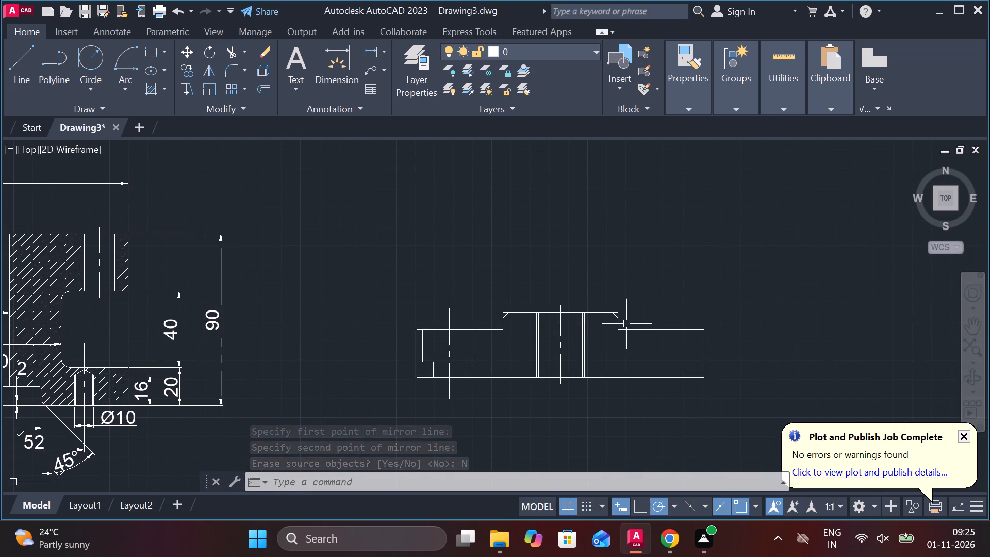
click(449, 345)
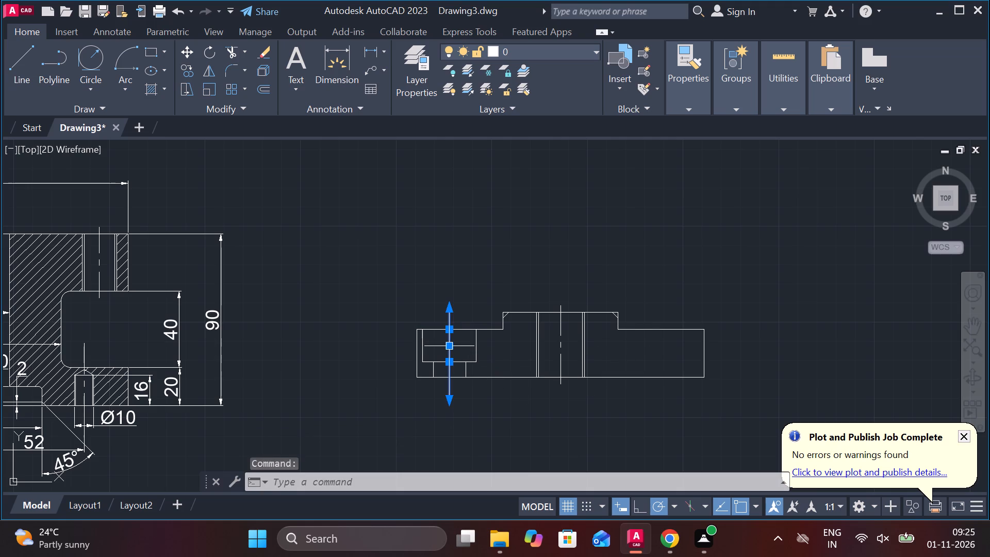
text(MI)
key(Return)
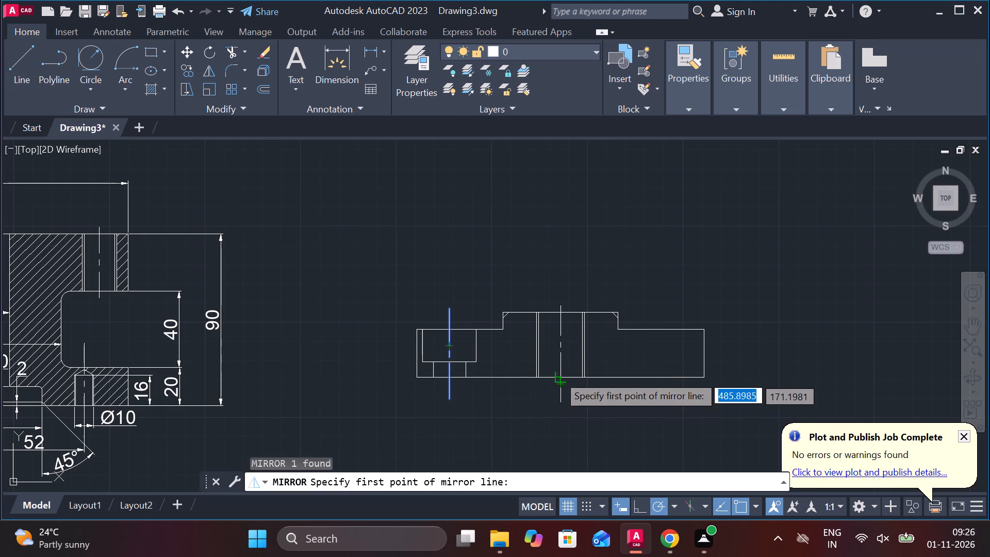
scroll(558, 372, up, 2)
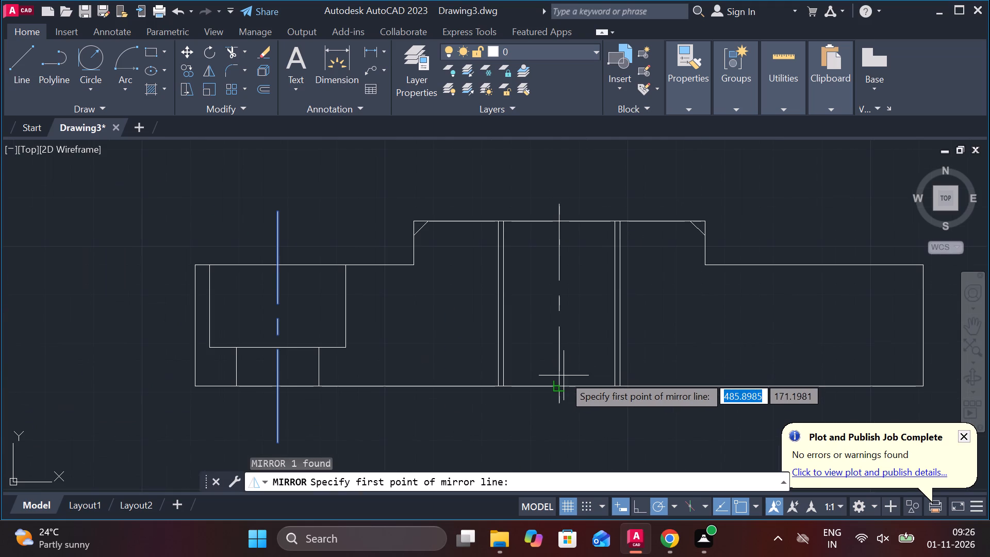
click(560, 382)
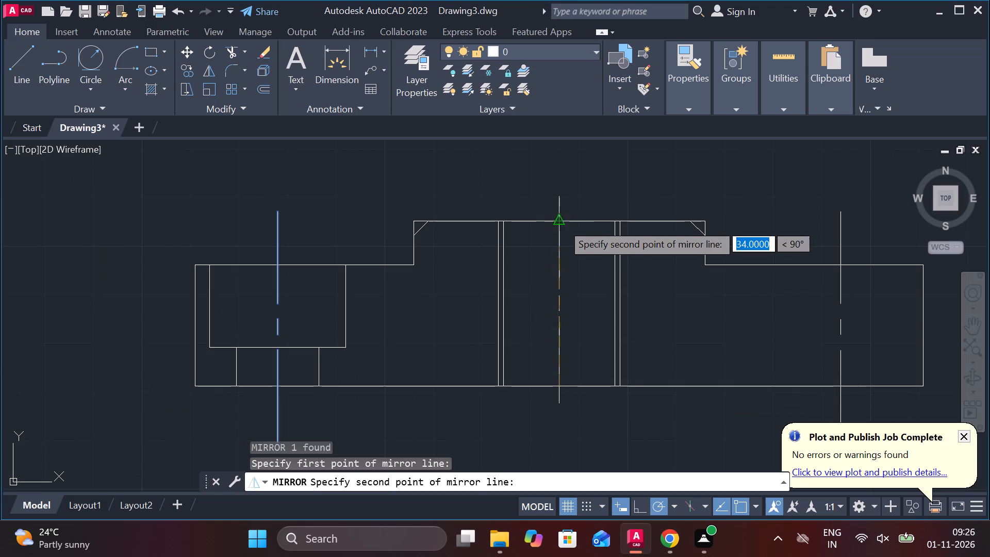
click(562, 223)
drag(577, 280, 562, 223)
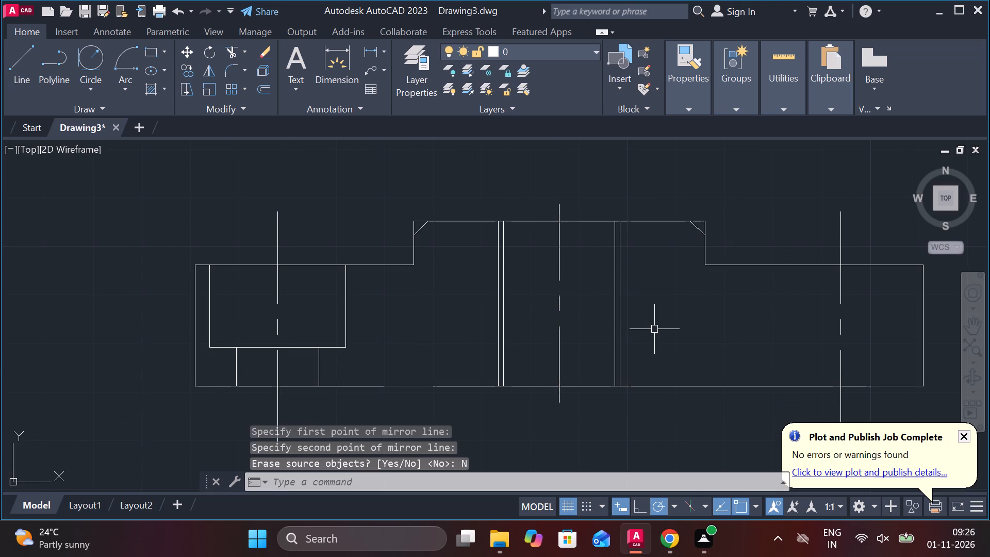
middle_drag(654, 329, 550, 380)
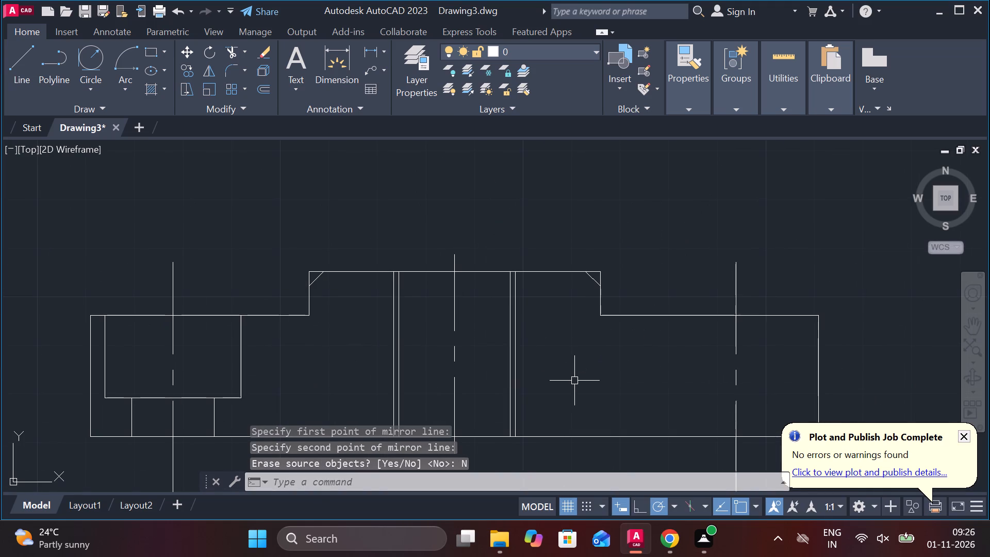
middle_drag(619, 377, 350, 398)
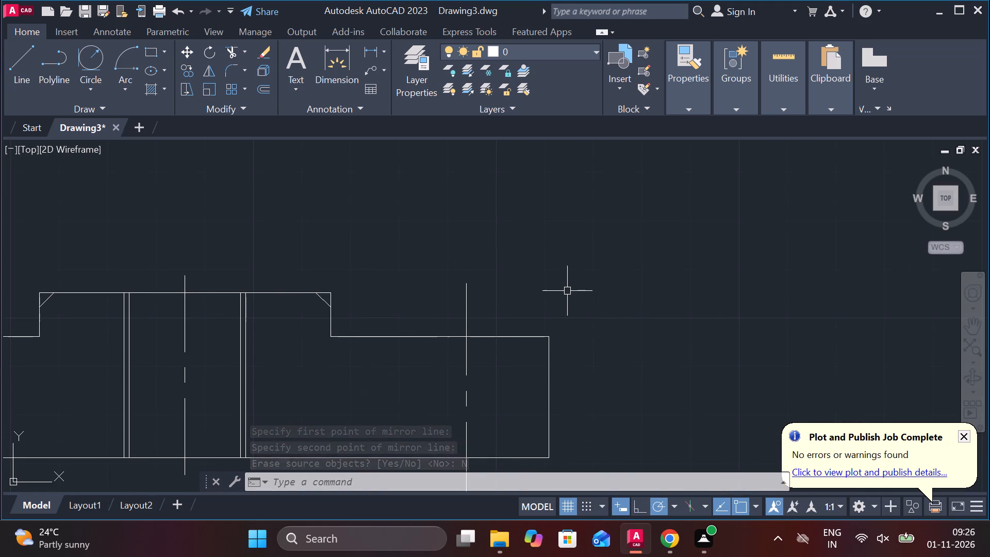
Draw a vertical line 5 to the outer side of the mirrored hole centreline, from the flange's top edge to its bottom edge.
key(l)
key(Return)
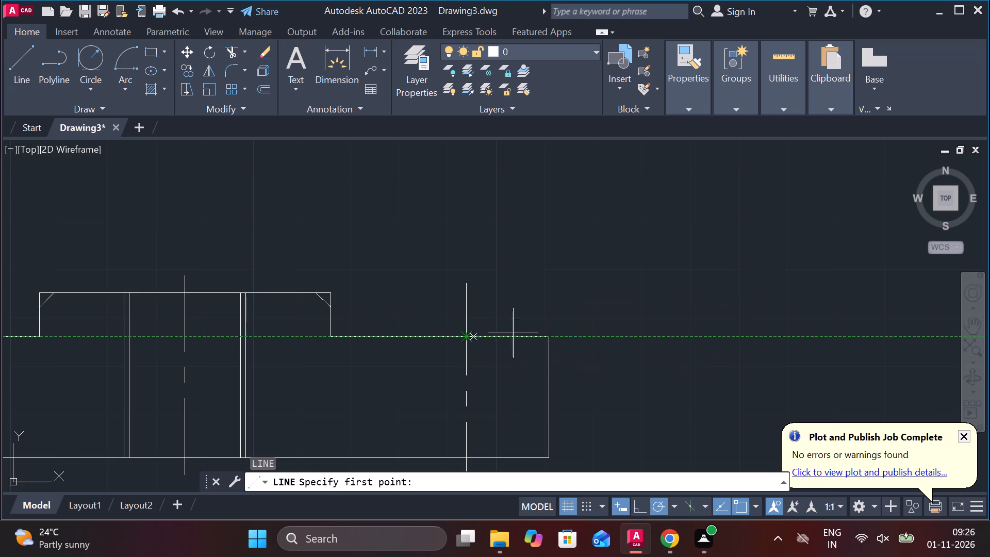
text(5)
key(space)
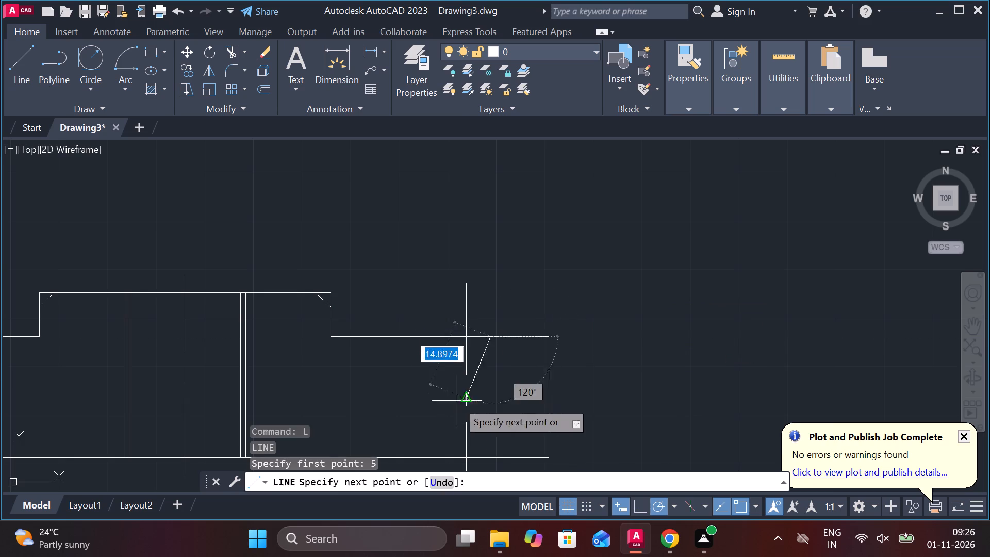
middle_drag(485, 444, 486, 373)
click(488, 387)
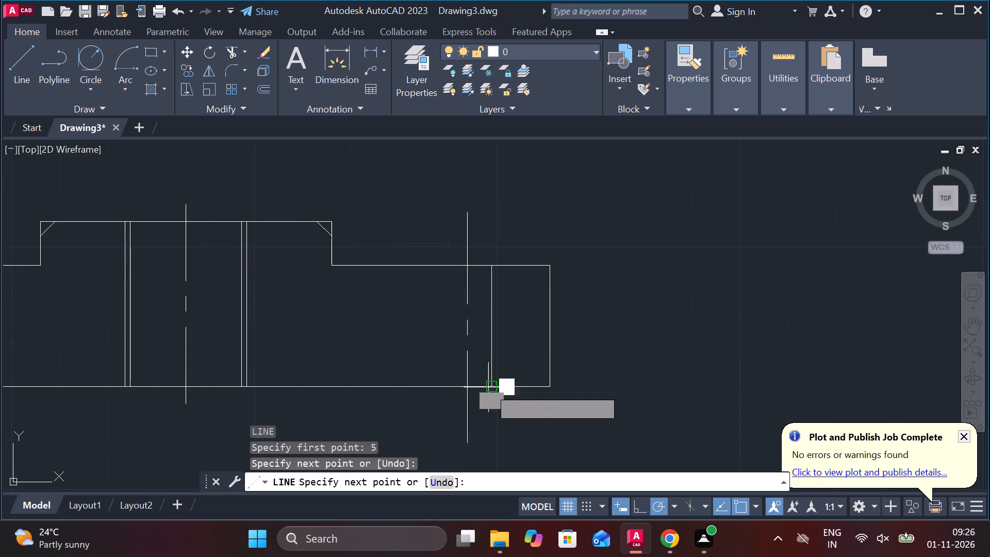
key(Escape)
Offset that vertical line by 10 toward the central bore, onto the other side of the mirrored hole centreline.
click(490, 322)
key(o)
key(Return)
key(Return)
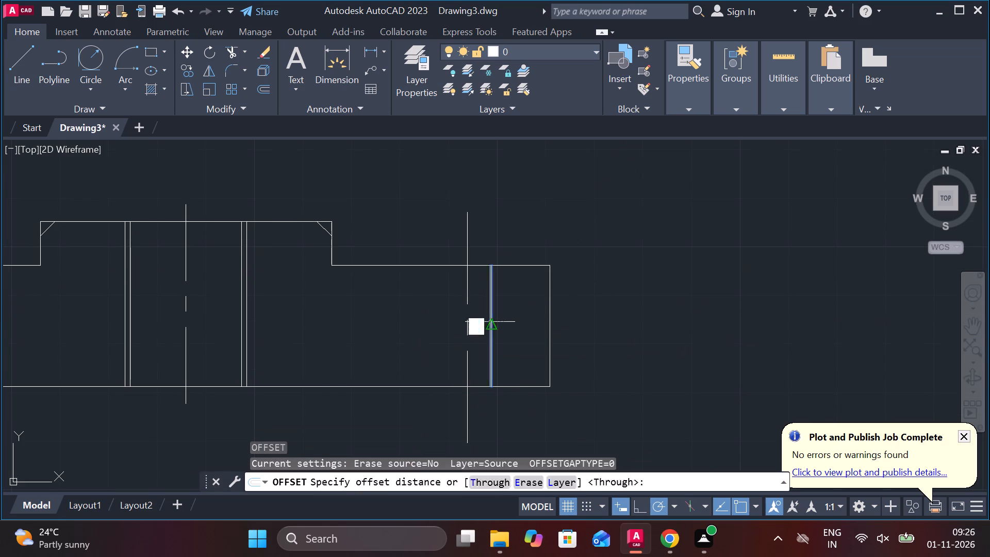
text(10)
key(Return)
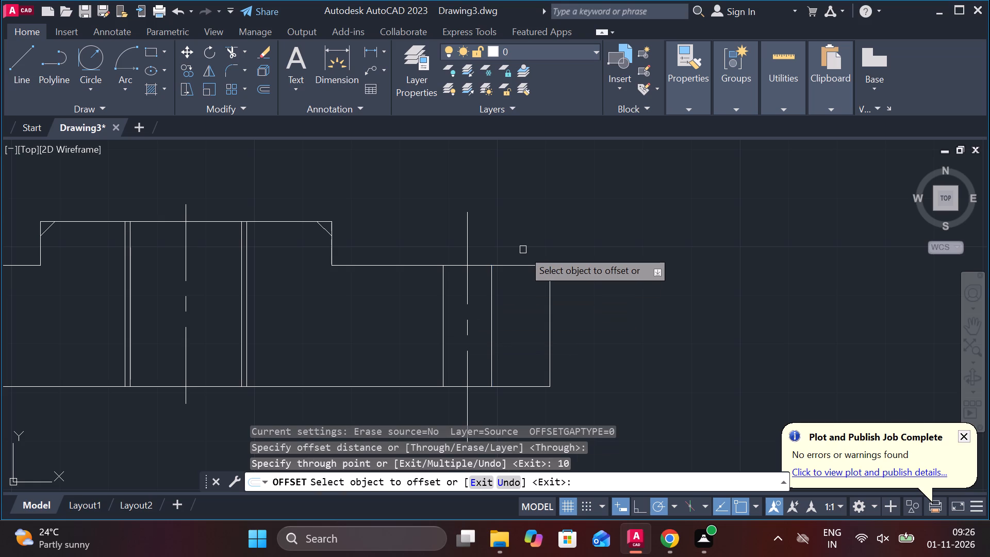
key(Escape)
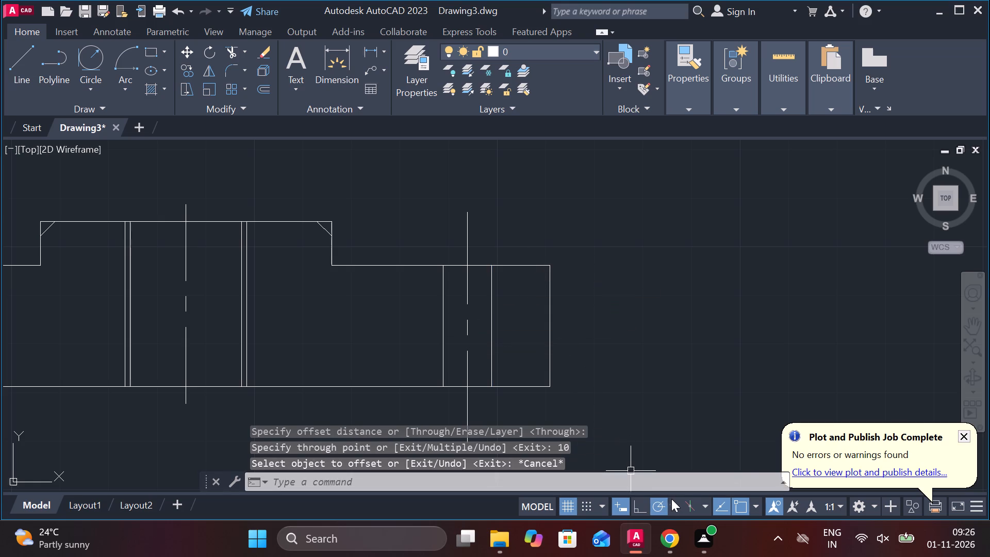
Draw two 45-degree diagonals downward from the top ends of the two vertical lines so they cross at the centreline.
click(673, 499)
click(671, 322)
key(l)
key(Return)
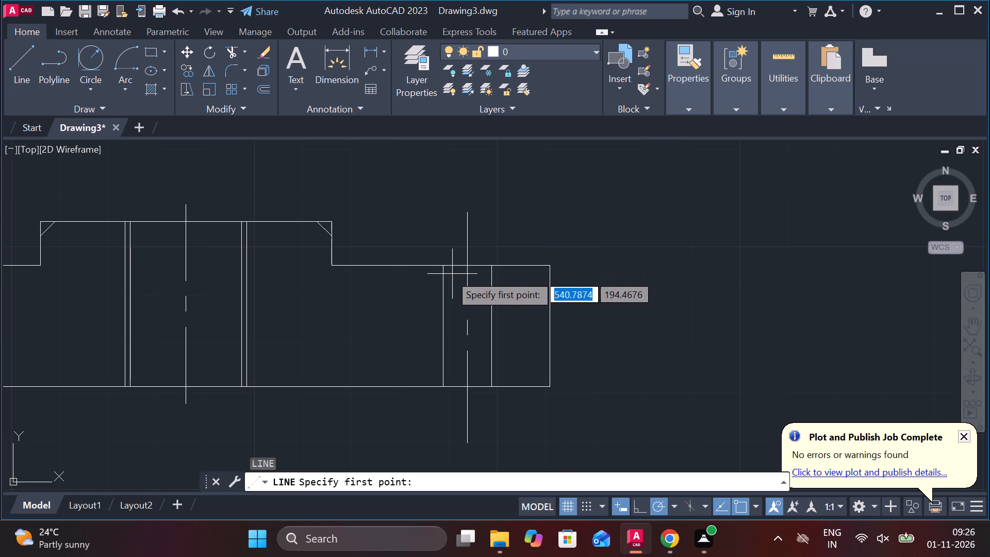
click(442, 267)
click(514, 326)
key(Escape)
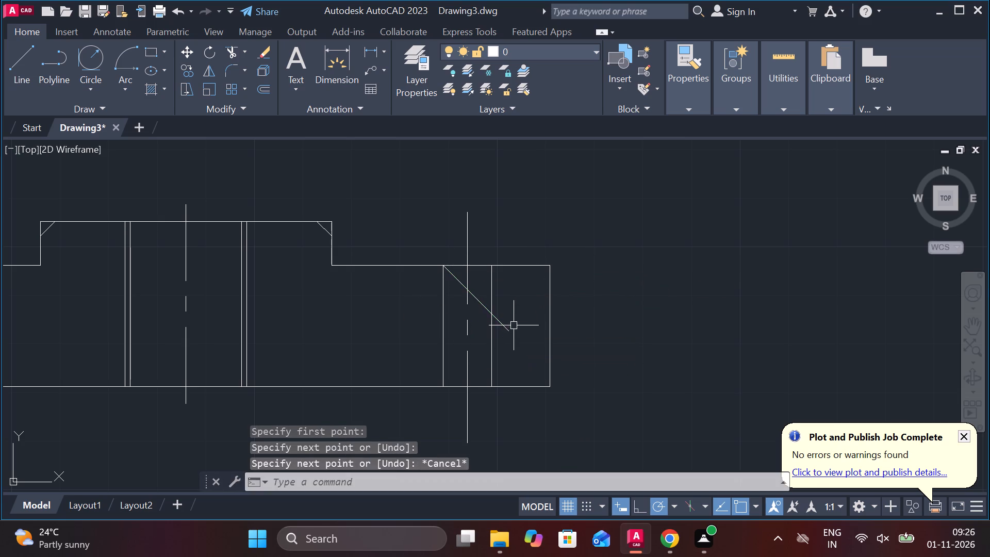
key(space)
click(491, 269)
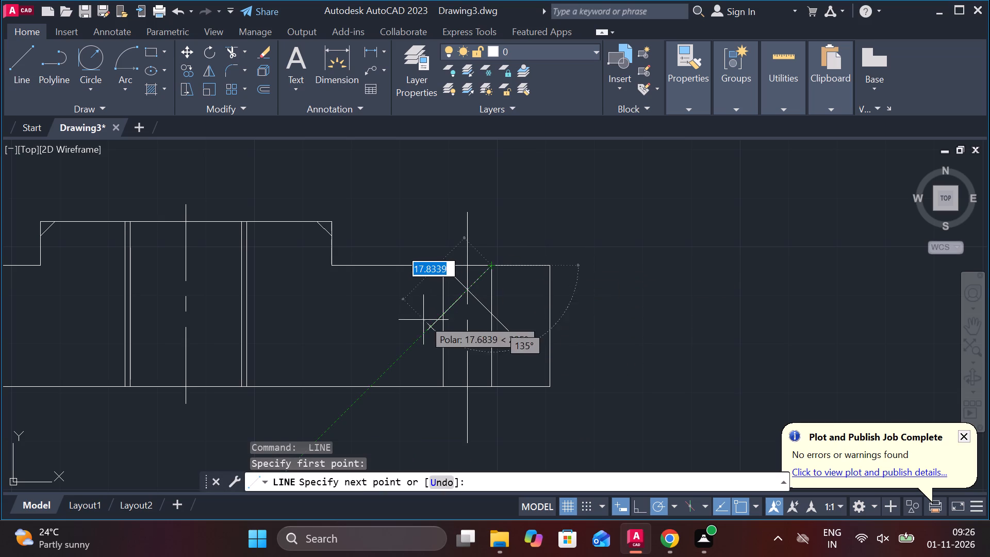
click(411, 331)
key(Escape)
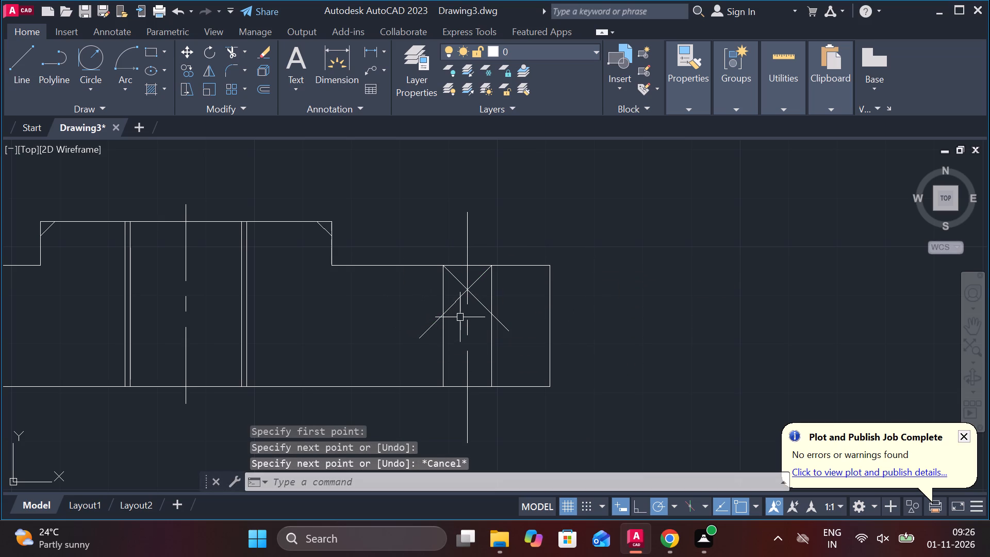
Trim the diagonals below their crossing and remove both vertical lines, leaving a V-shaped notch in the flange's top edge.
text(TR)
key(space)
click(458, 305)
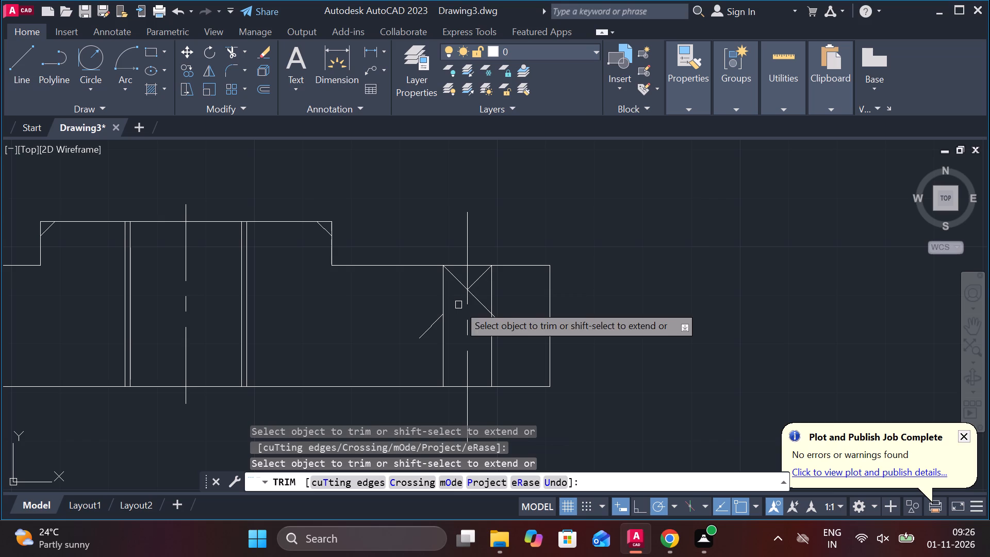
click(473, 302)
click(439, 327)
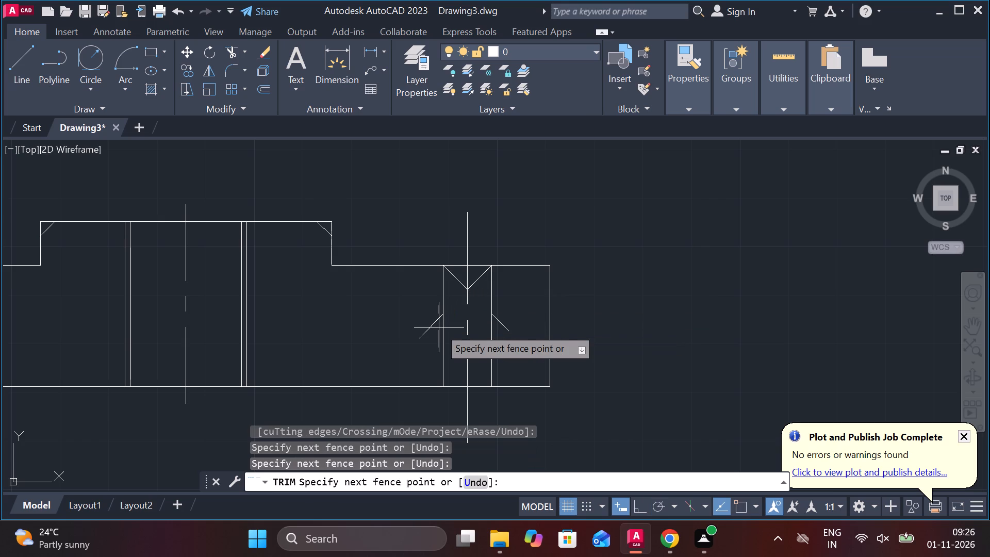
click(434, 320)
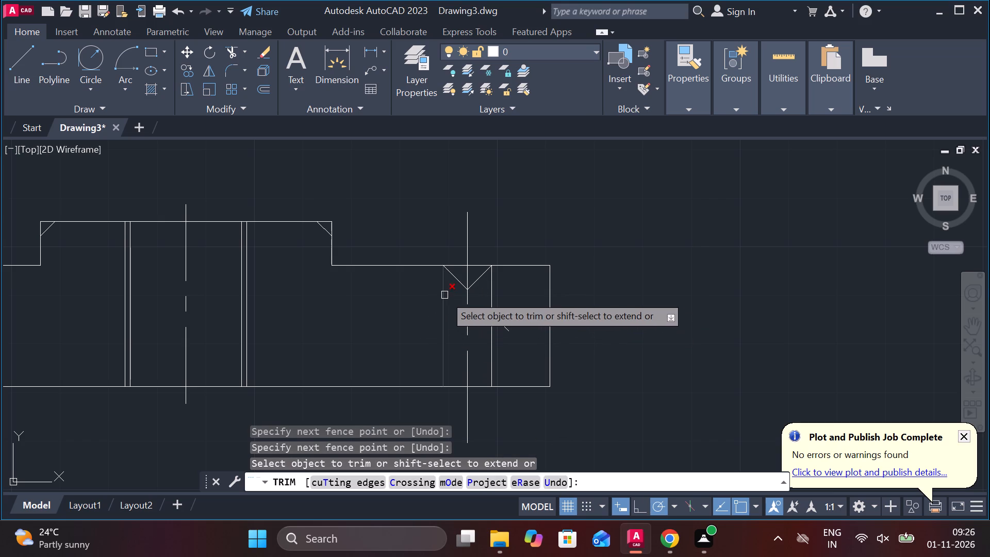
click(444, 295)
click(488, 286)
click(497, 344)
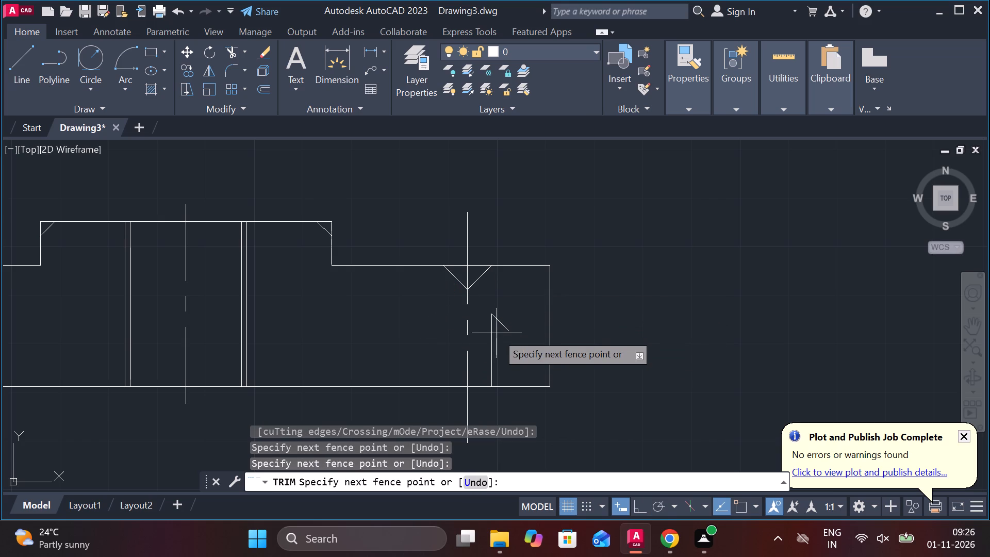
click(494, 320)
click(496, 320)
click(490, 330)
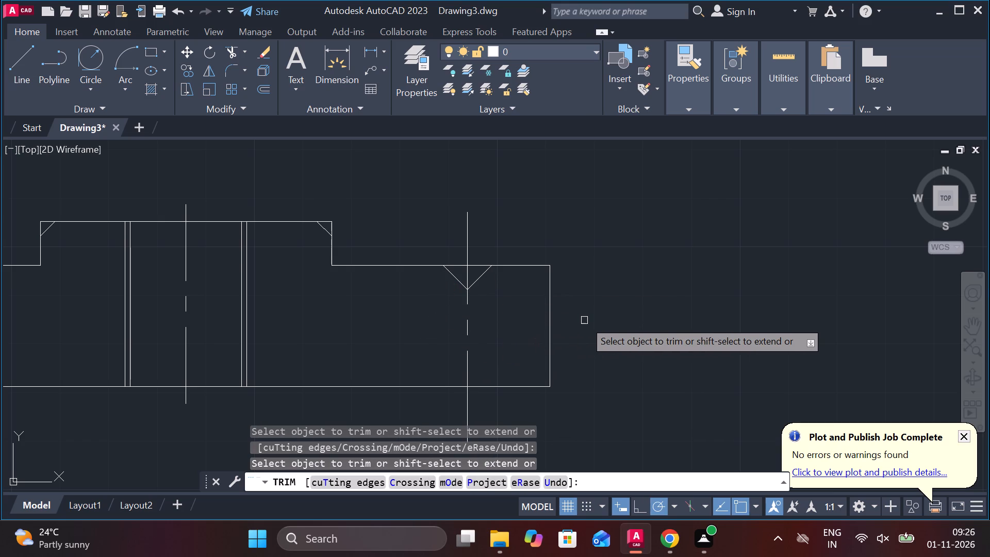
scroll(592, 321, down, 1)
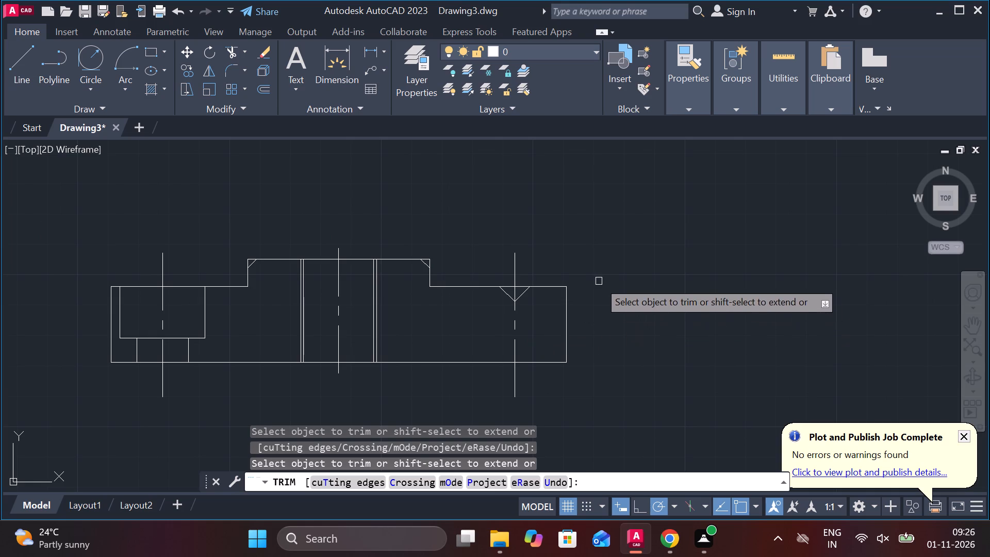
scroll(514, 268, up, 2)
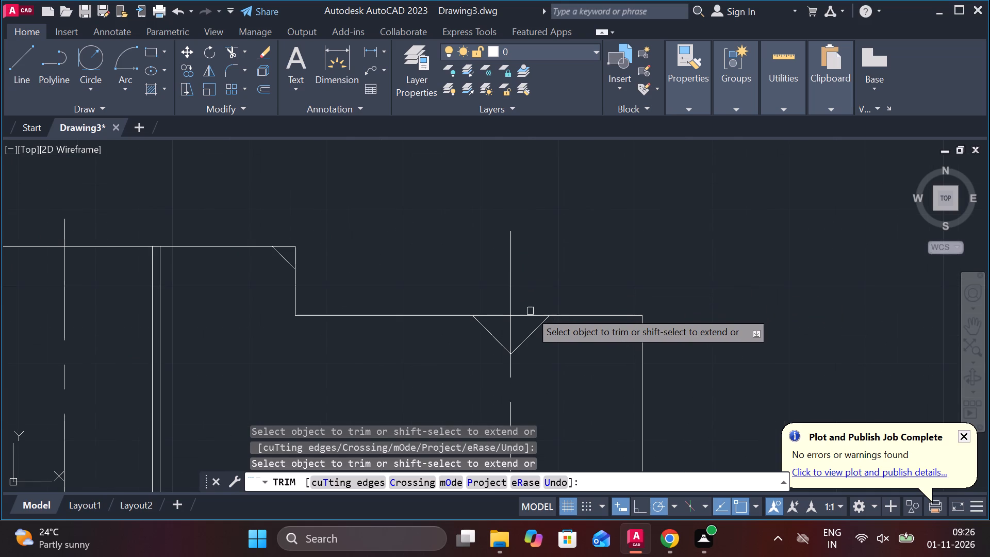
scroll(564, 307, down, 4)
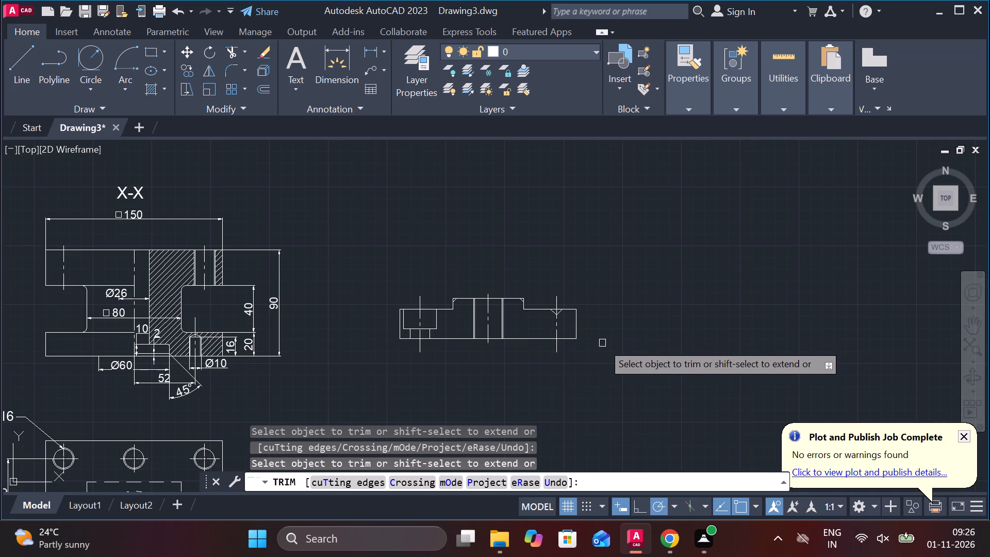
key(Escape)
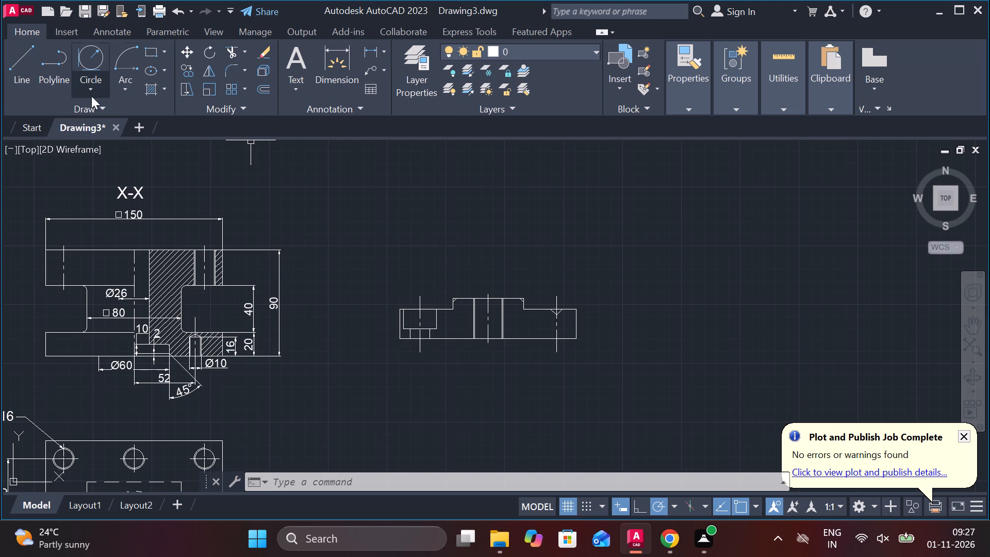
Hatch the stepped part's solid section areas around the central bore, notch and counterbored hole with ANSI31 at angle 90.
click(149, 87)
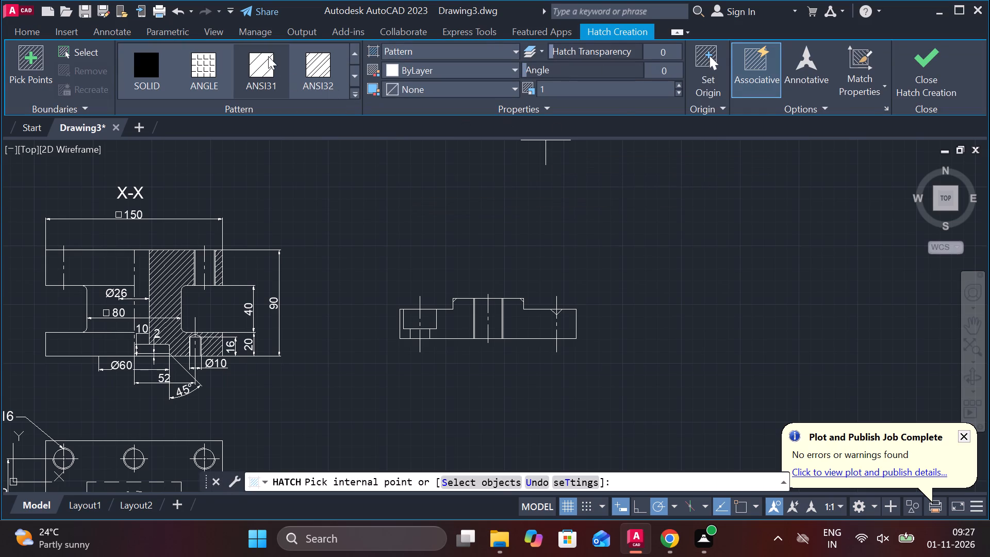
click(268, 56)
click(662, 70)
text(90)
key(Return)
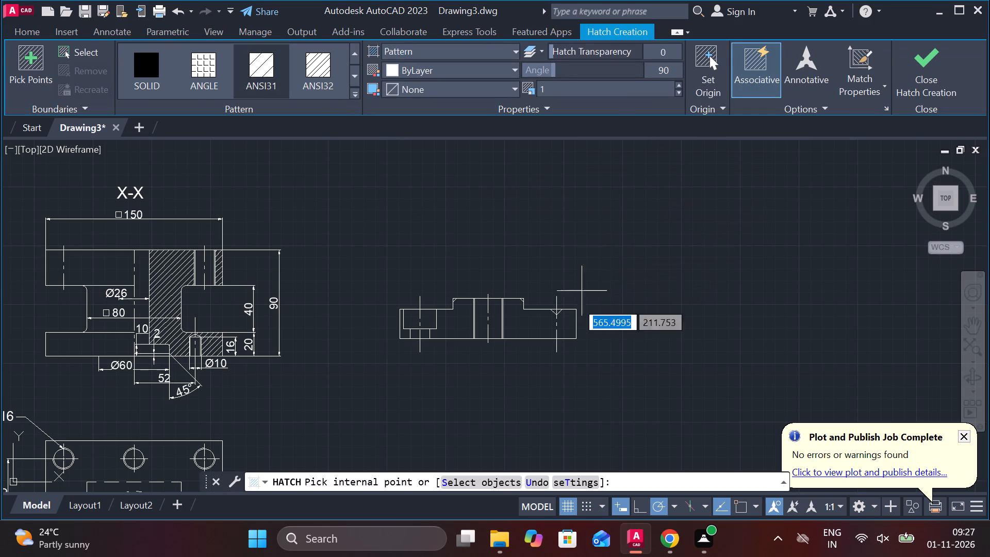
scroll(403, 384, up, 2)
click(519, 241)
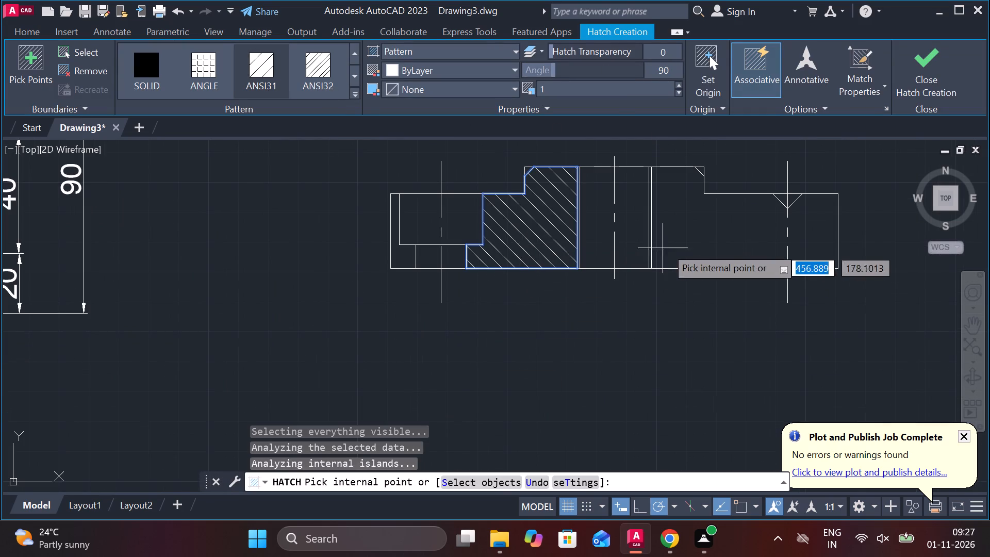
click(692, 240)
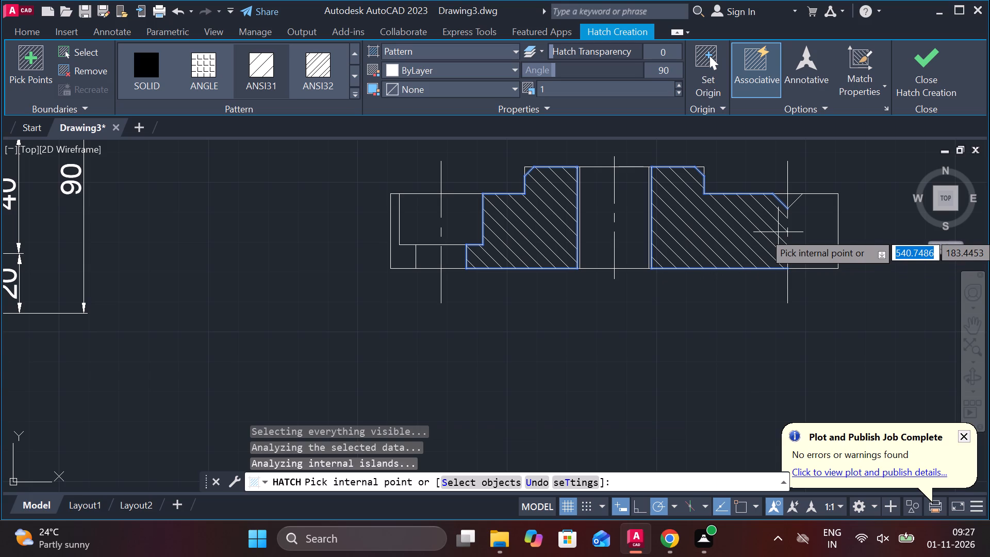
click(789, 231)
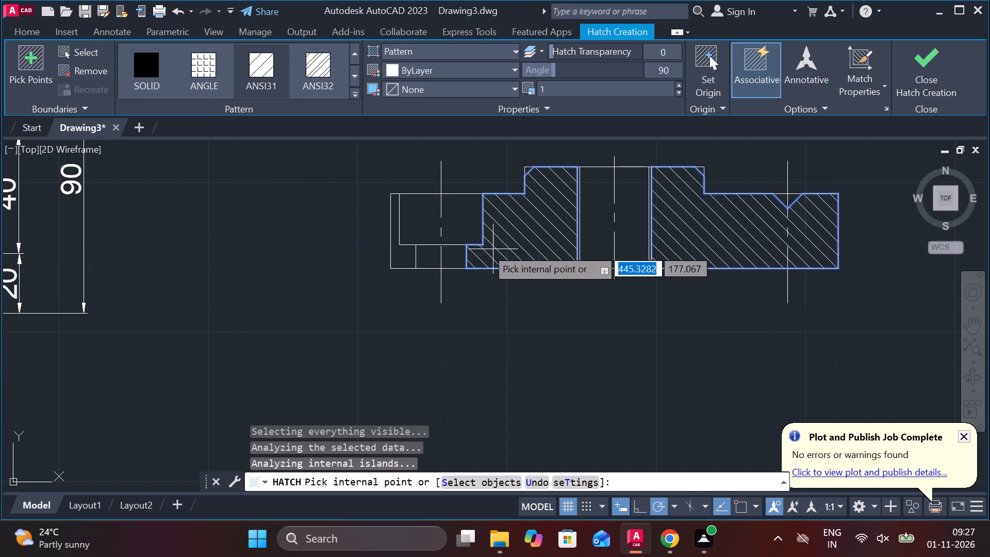
scroll(399, 249, up, 2)
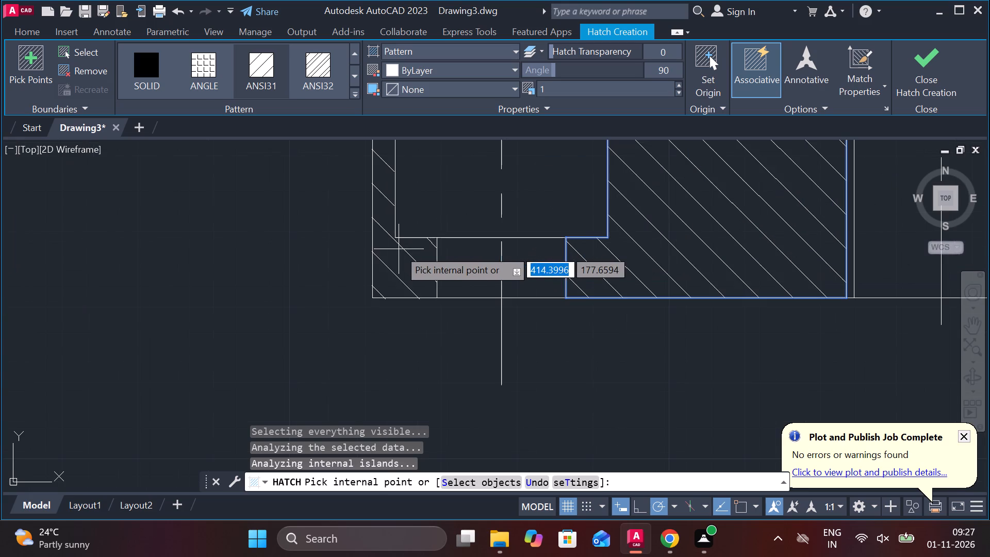
click(399, 249)
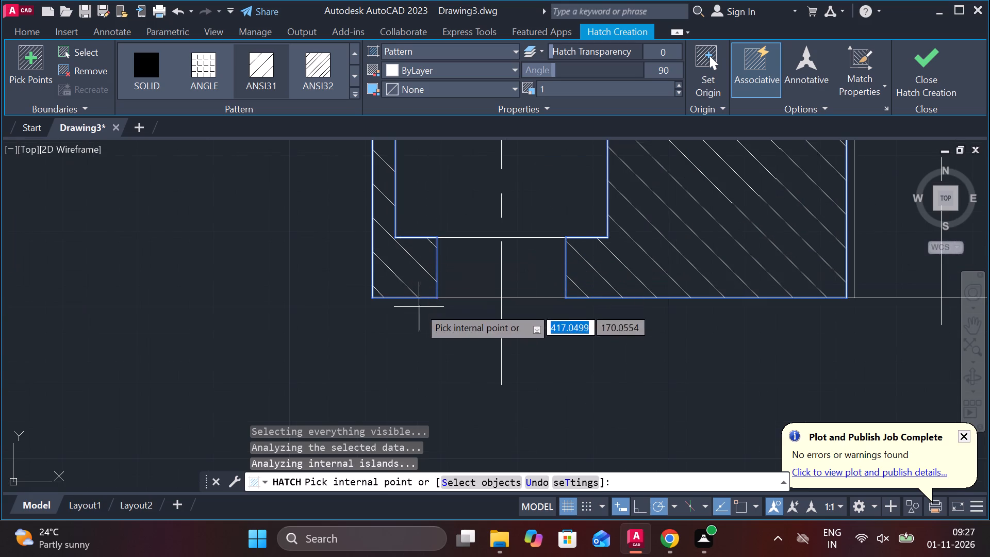
scroll(529, 310, down, 4)
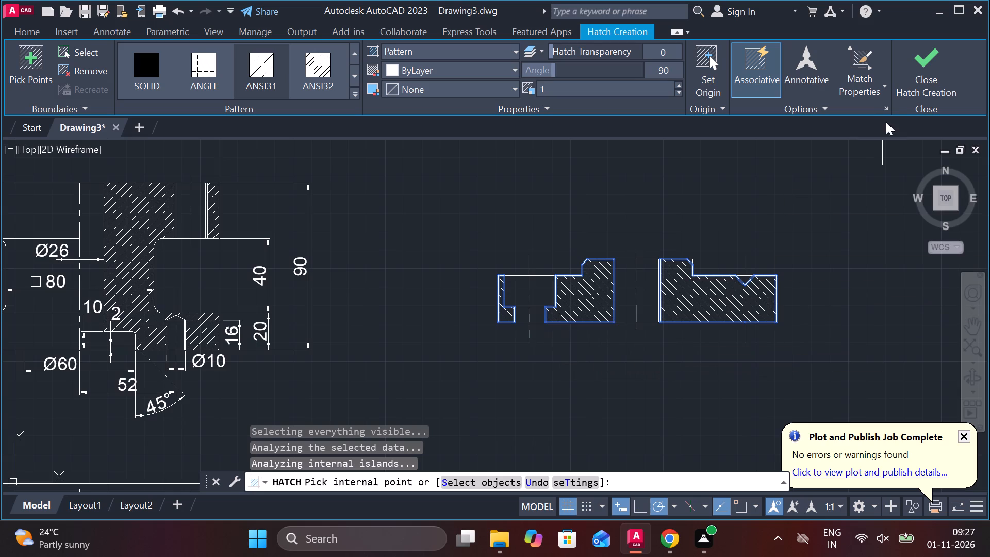
click(903, 76)
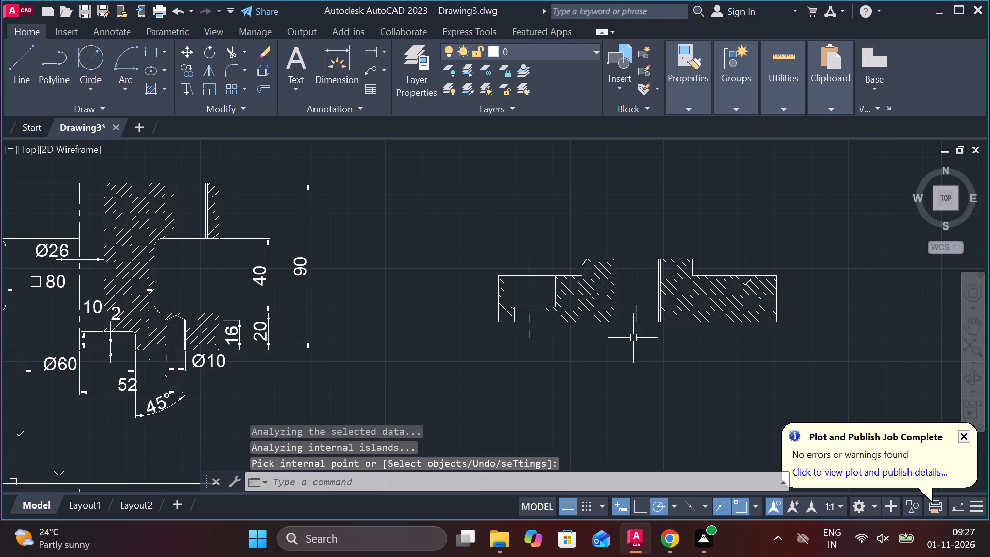
Add a linear dimension above the raised boss's width and prefix its text with a diameter symbol to read Ø60.
click(376, 57)
click(577, 255)
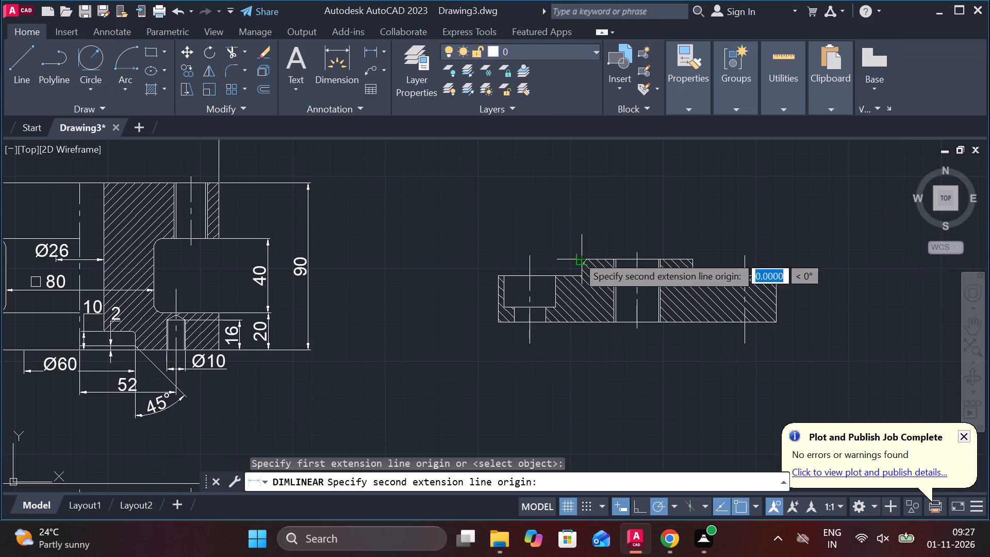
click(691, 256)
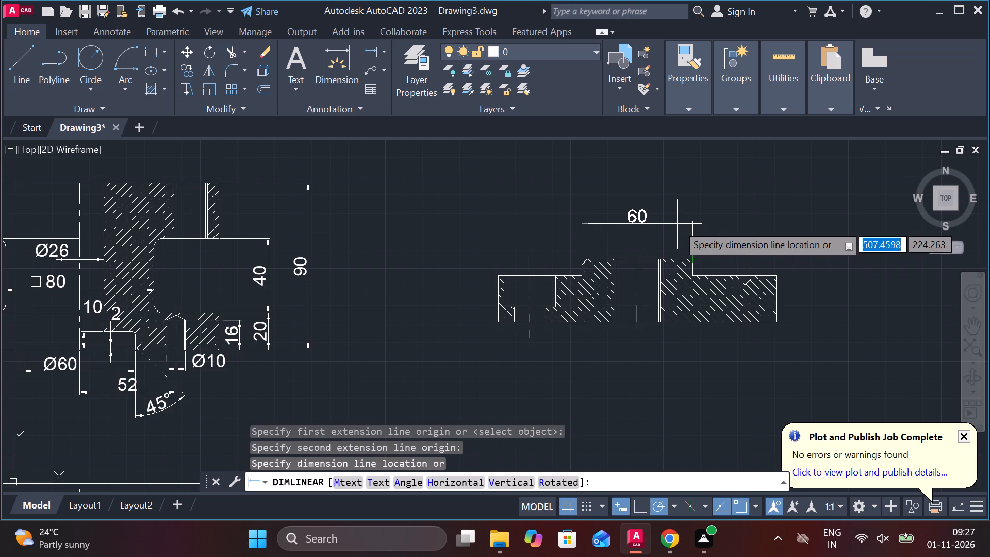
click(677, 224)
double_click(645, 220)
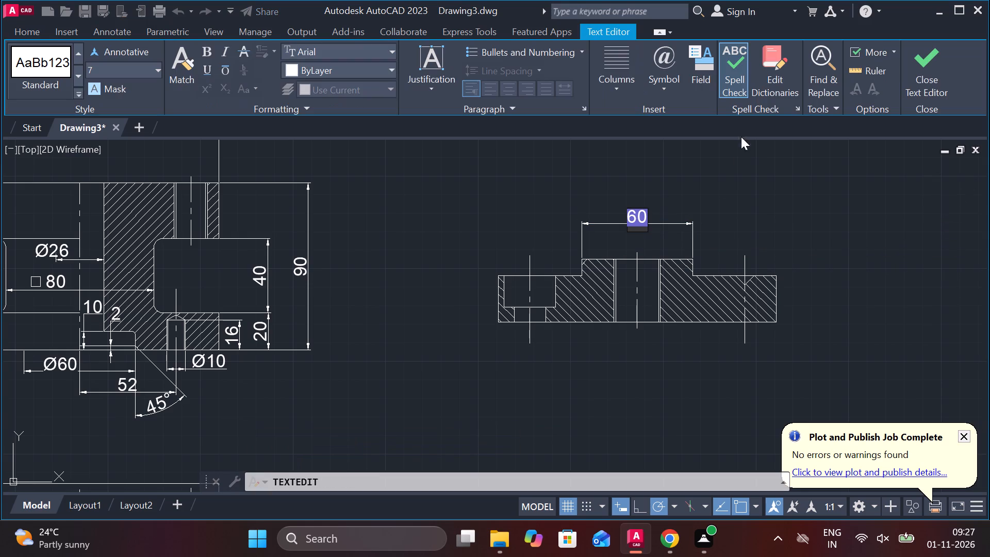
click(662, 85)
click(704, 146)
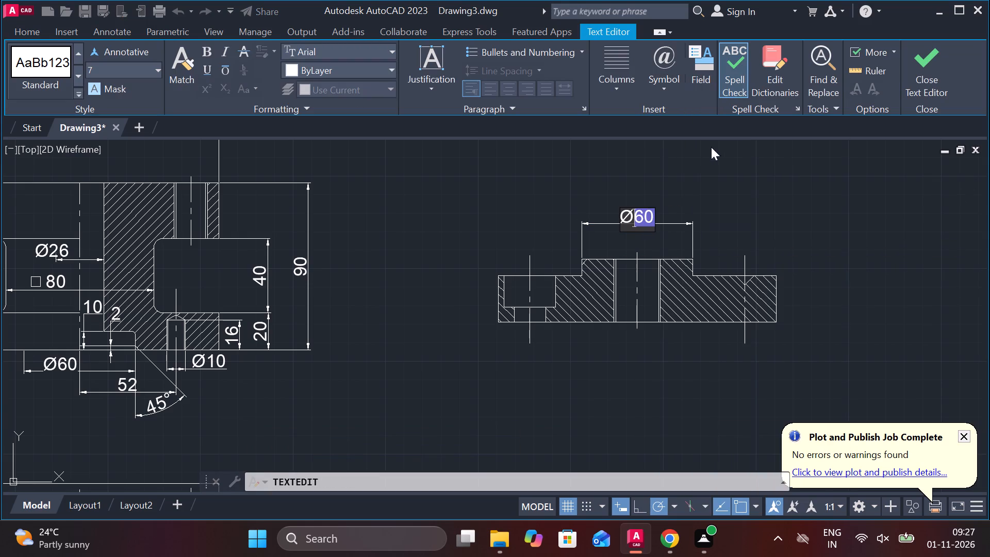
click(909, 73)
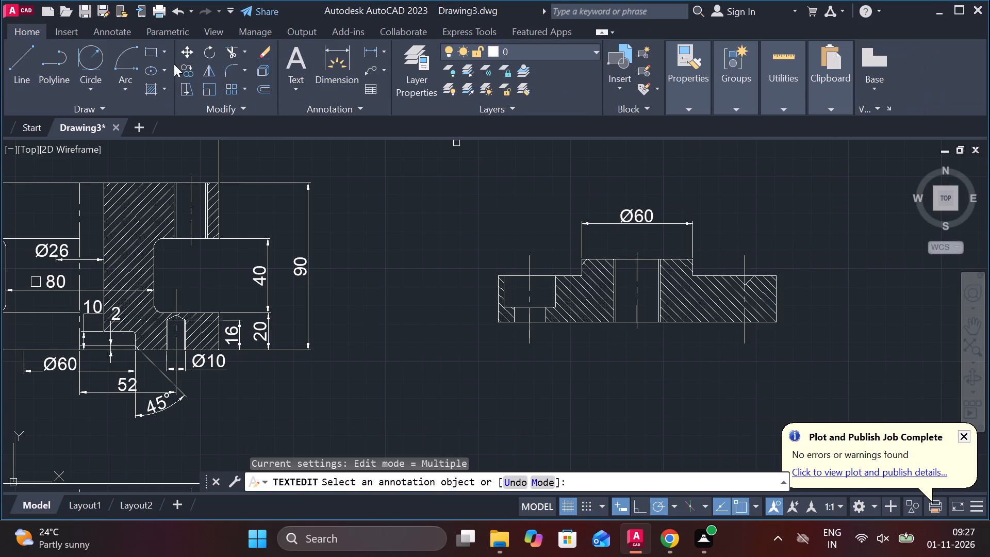
Add a vertical linear dimension for the short segment below the raised boss's upper-left corner, and move its text above the boss's top edge.
click(375, 52)
scroll(544, 303, up, 2)
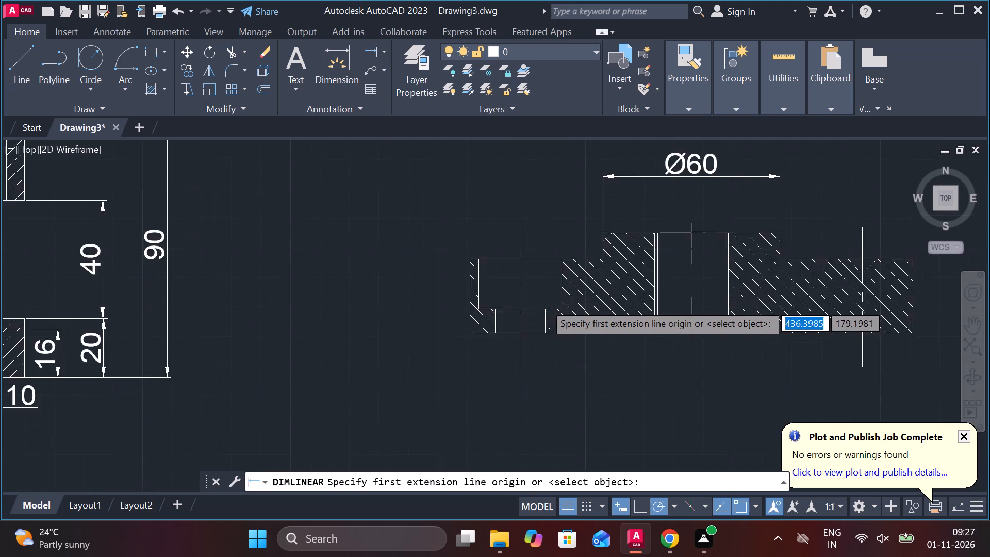
click(636, 188)
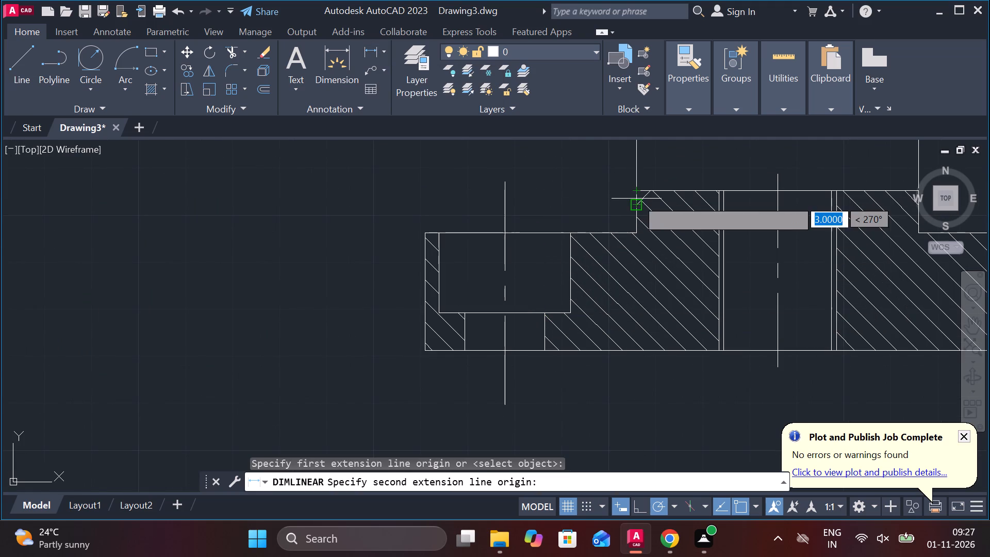
click(636, 199)
click(617, 189)
click(612, 204)
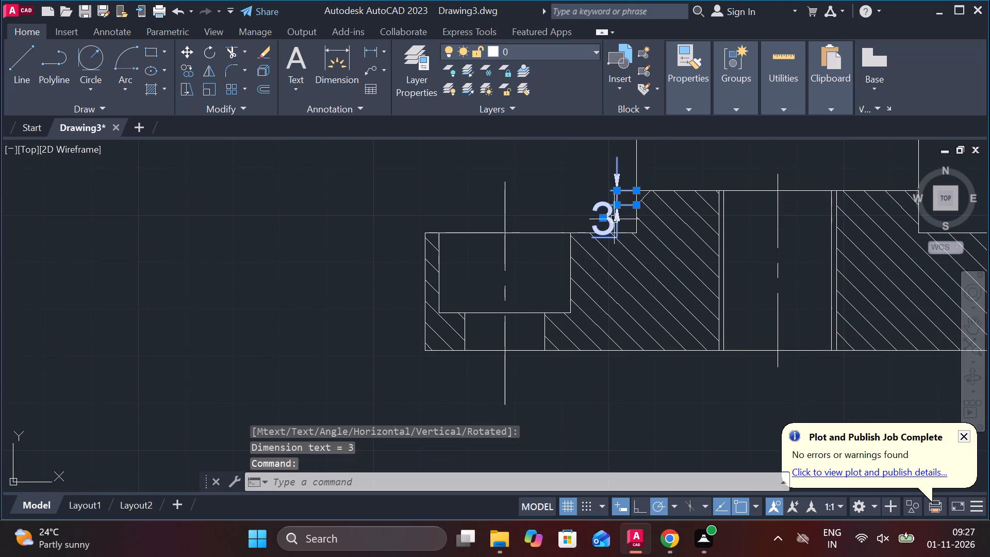
click(605, 220)
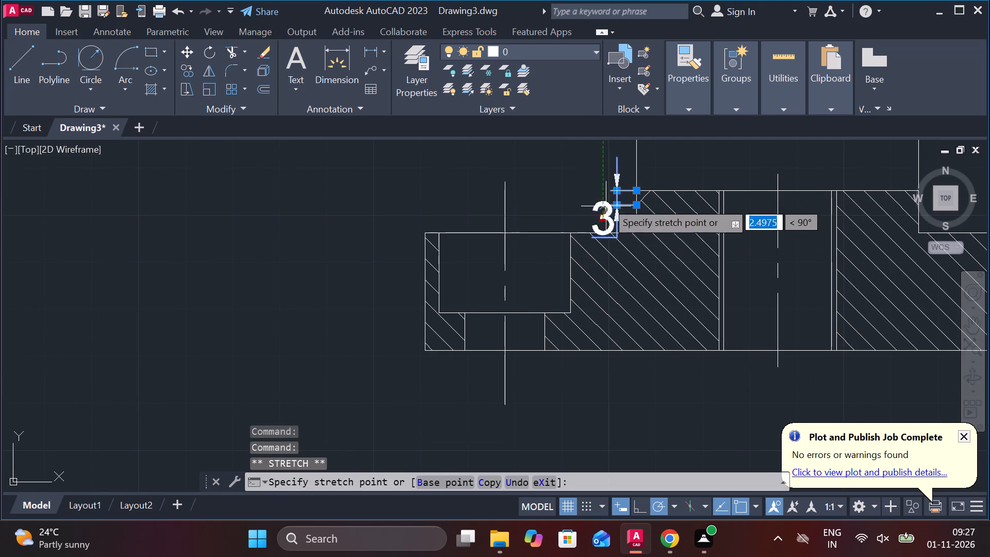
middle_drag(621, 164, 620, 206)
click(613, 193)
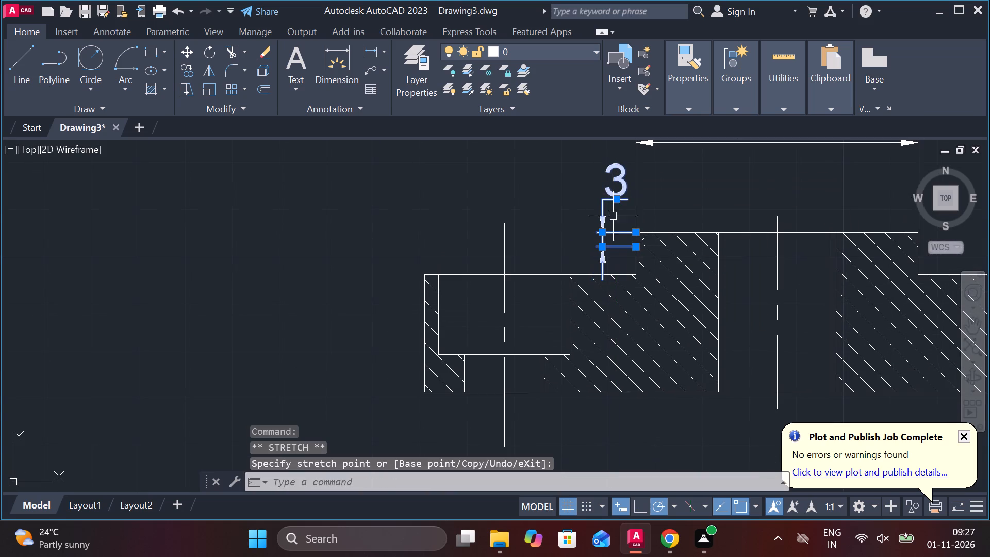
key(Escape)
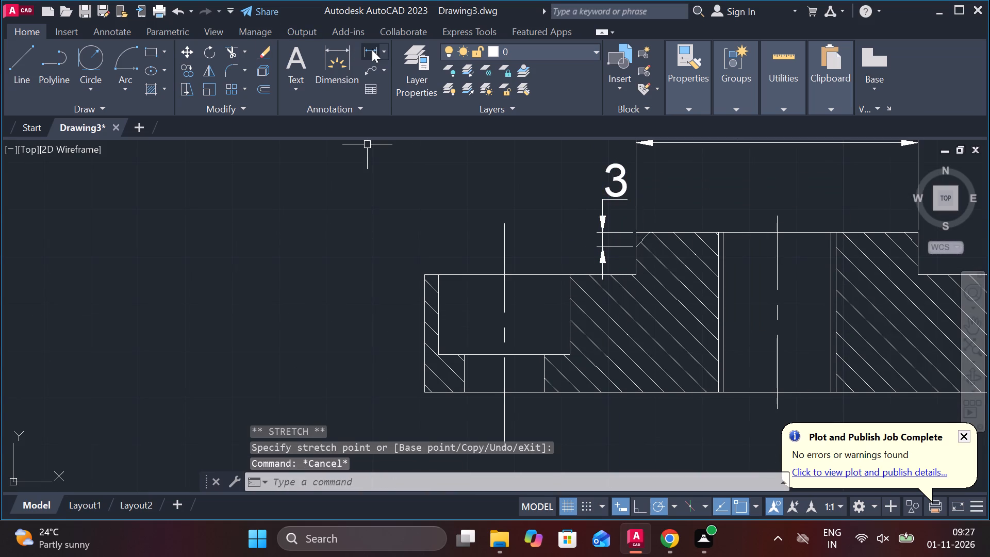
Add a linear dimension above the counterbore's width and prefix its text with a diameter symbol to read Ø28.
click(372, 48)
click(439, 272)
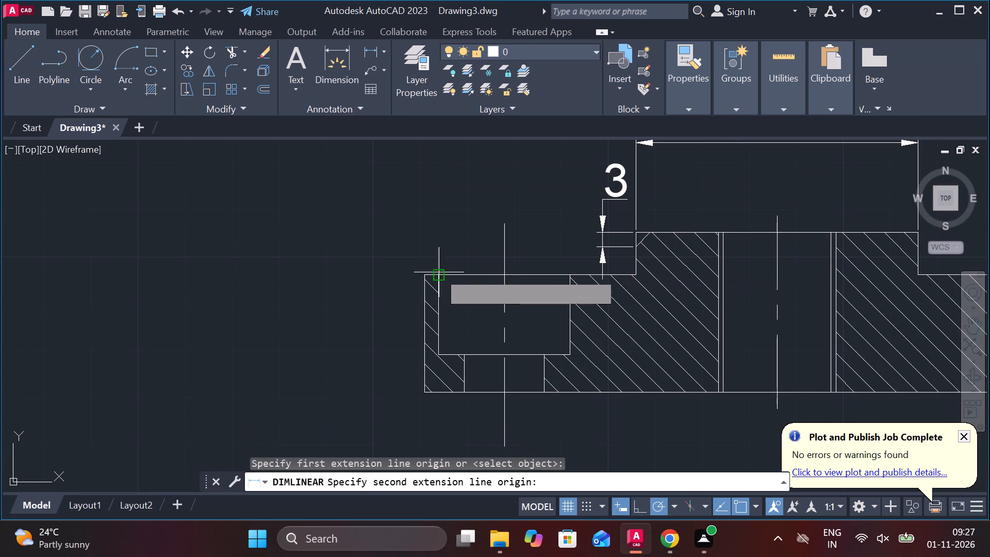
click(572, 275)
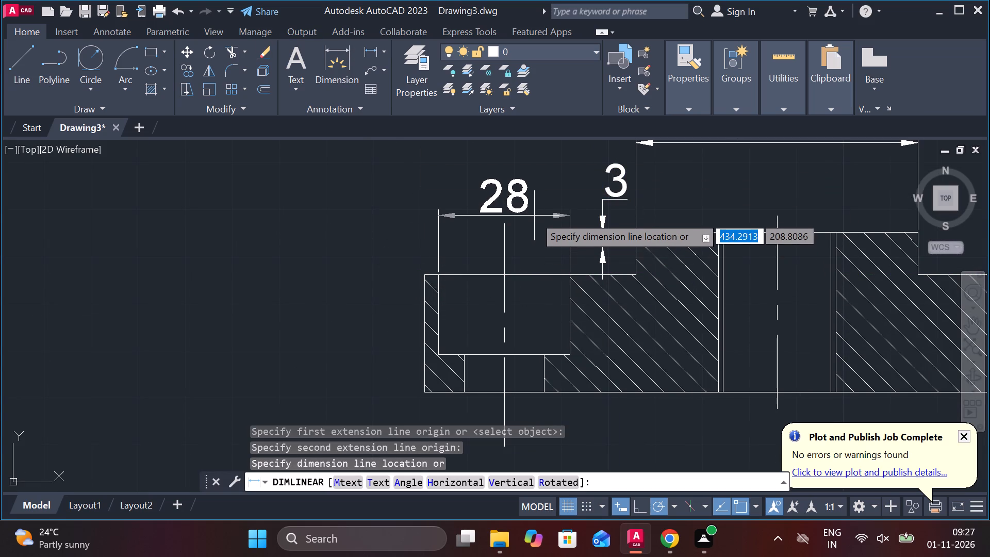
click(532, 202)
double_click(502, 190)
key(Escape)
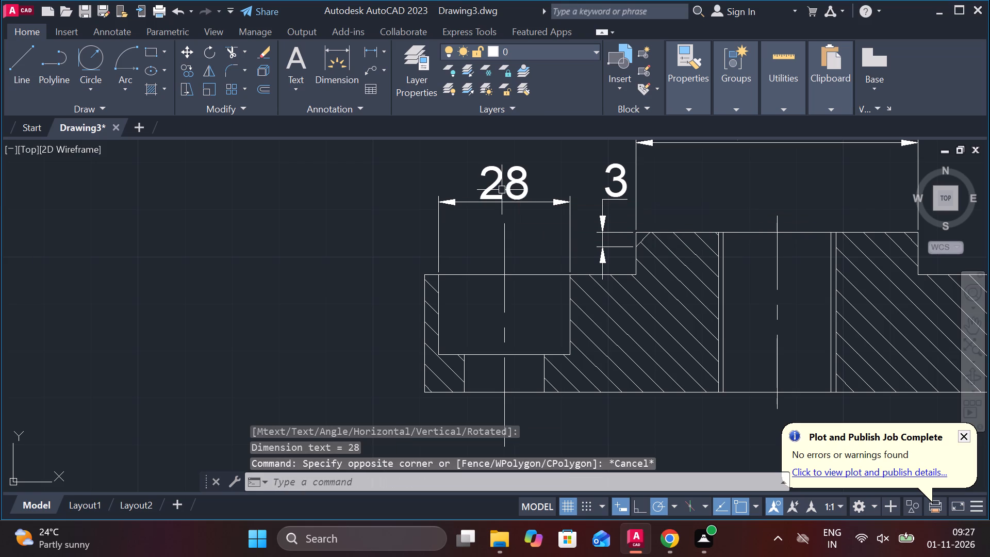
click(478, 177)
key(Escape)
double_click(495, 175)
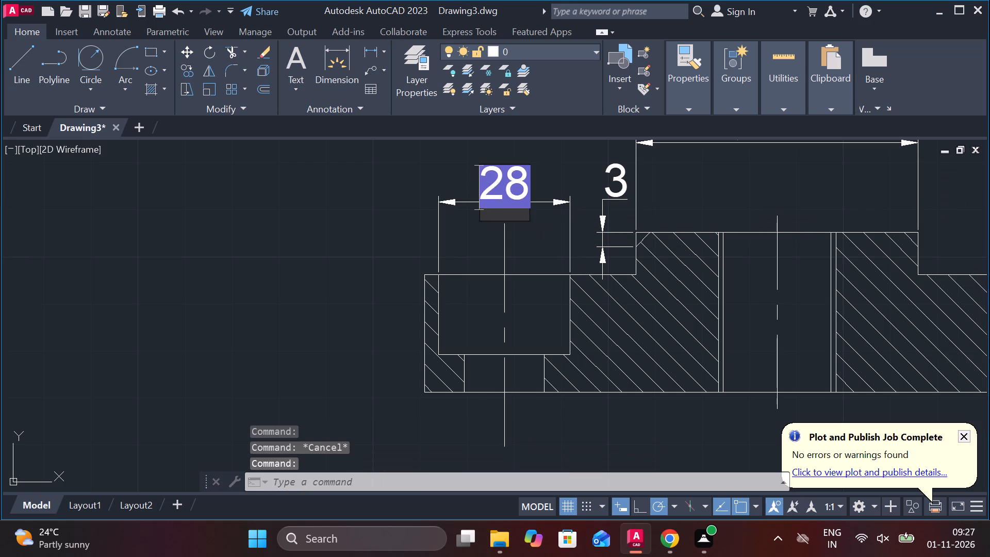
click(655, 88)
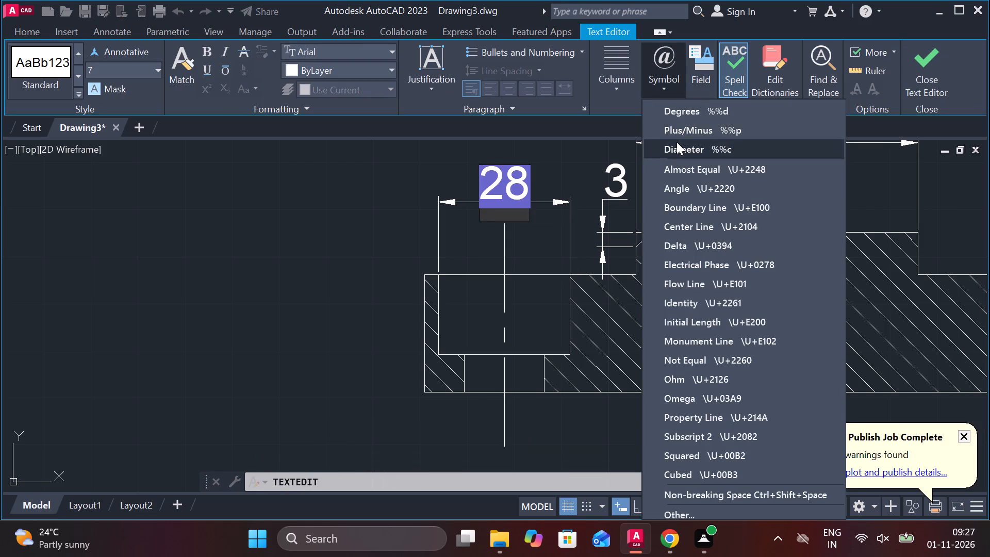
click(676, 142)
click(944, 79)
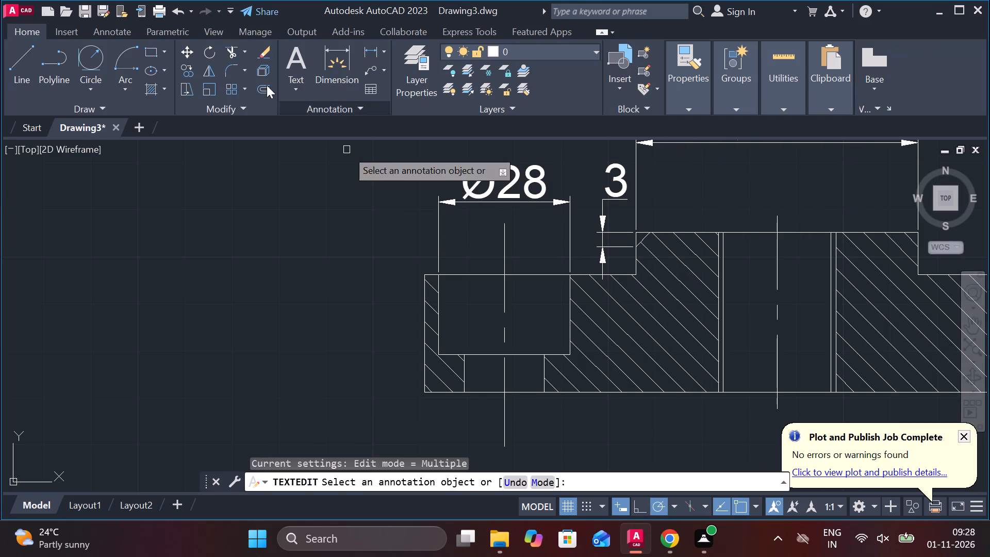
Add vertical linear dimensions beside the part's left edge for the counterbore's depth and for the raised boss's height above the flange.
click(363, 46)
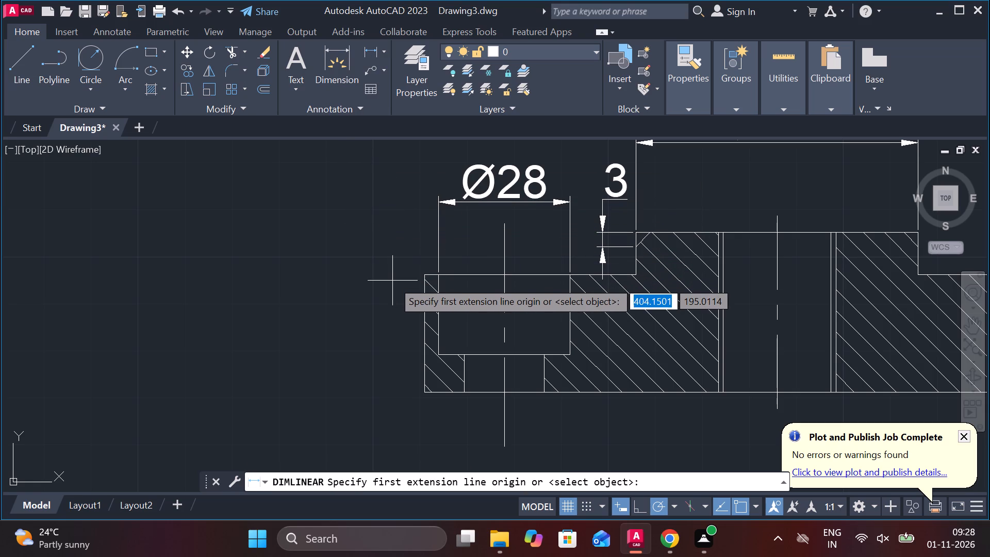
click(419, 272)
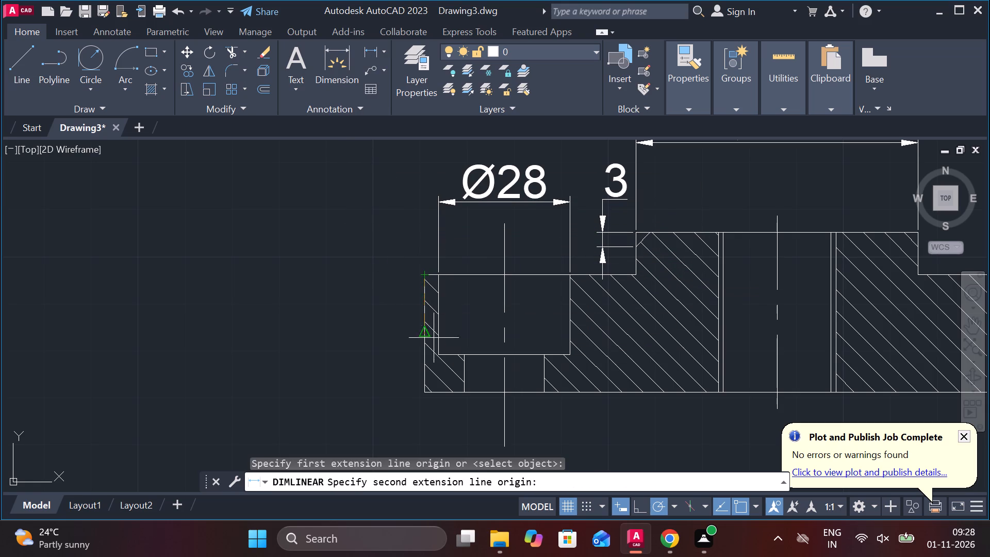
click(438, 347)
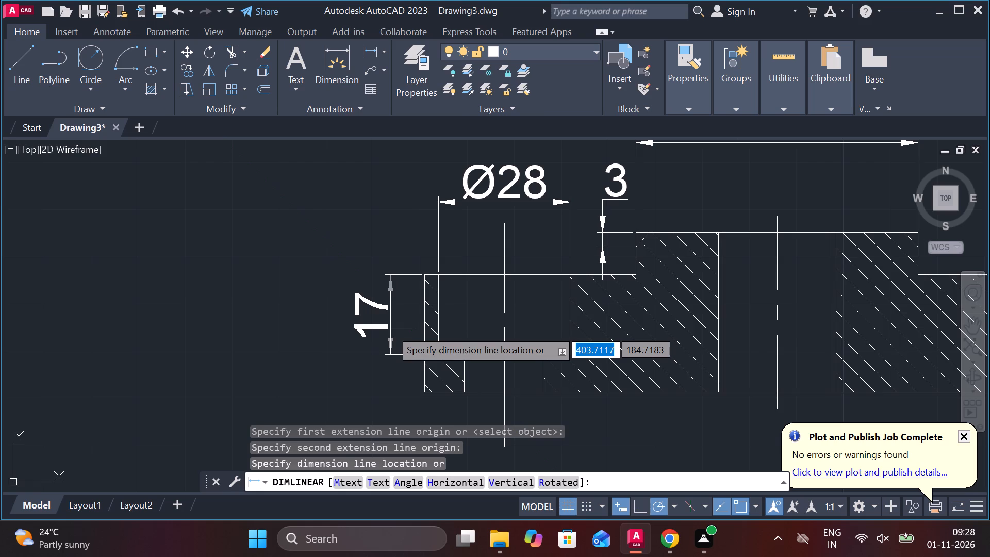
click(389, 329)
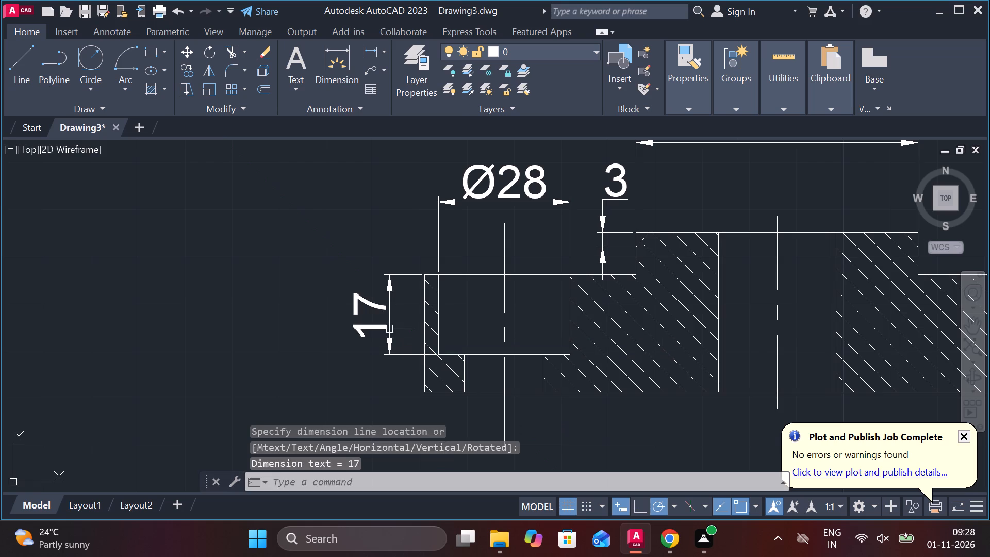
key(space)
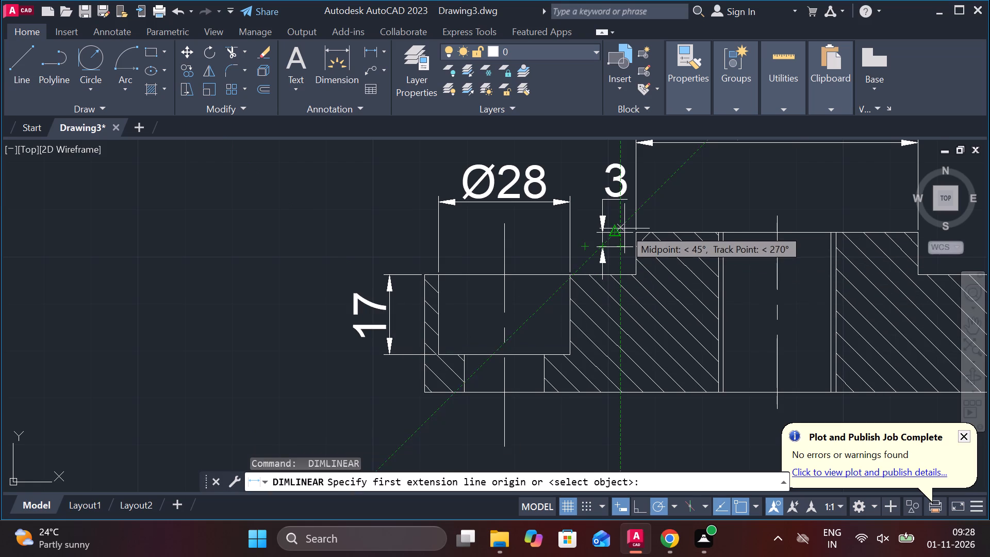
click(631, 231)
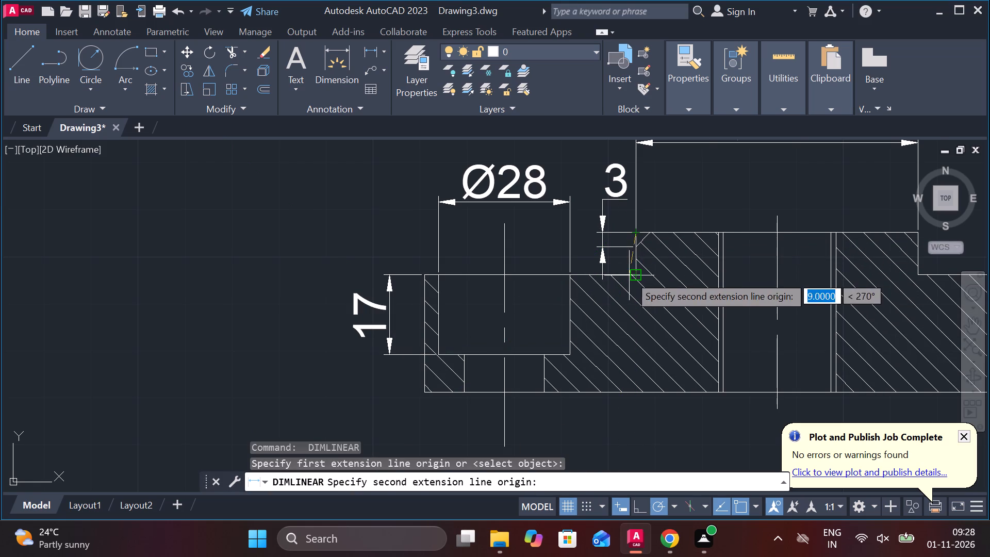
click(629, 275)
click(425, 267)
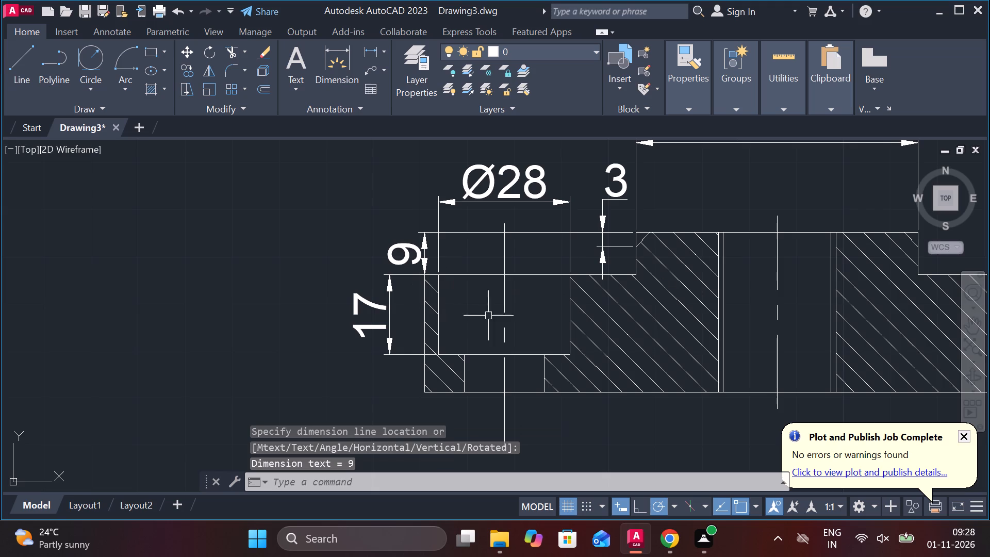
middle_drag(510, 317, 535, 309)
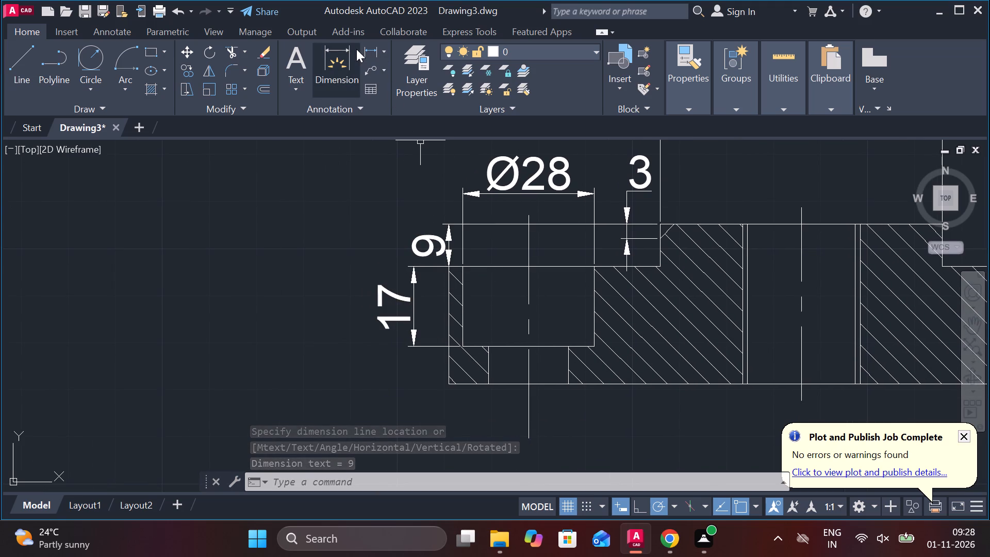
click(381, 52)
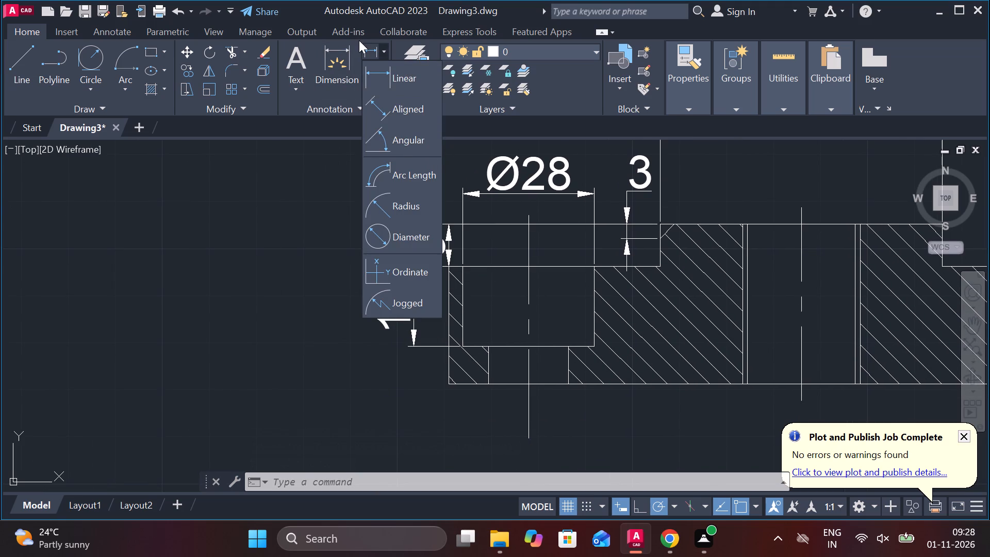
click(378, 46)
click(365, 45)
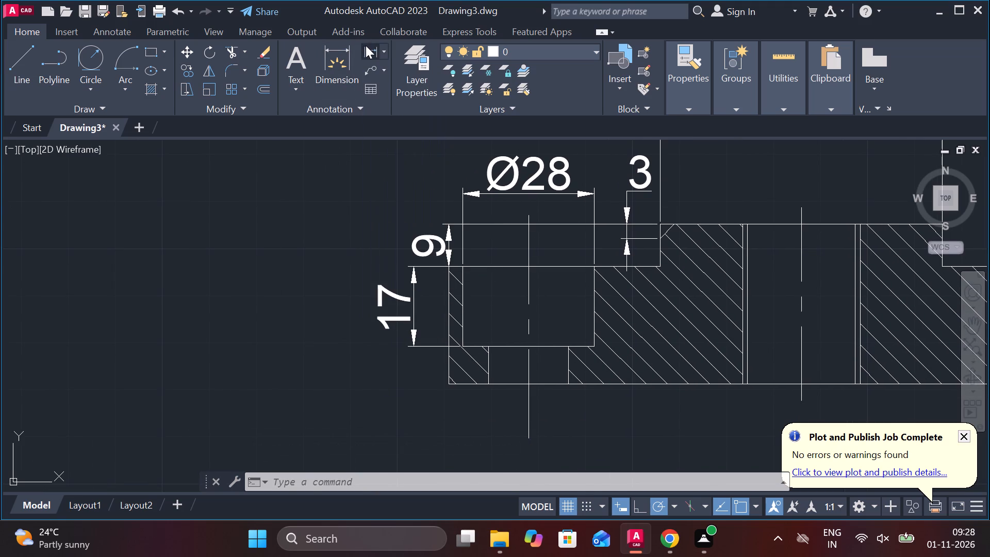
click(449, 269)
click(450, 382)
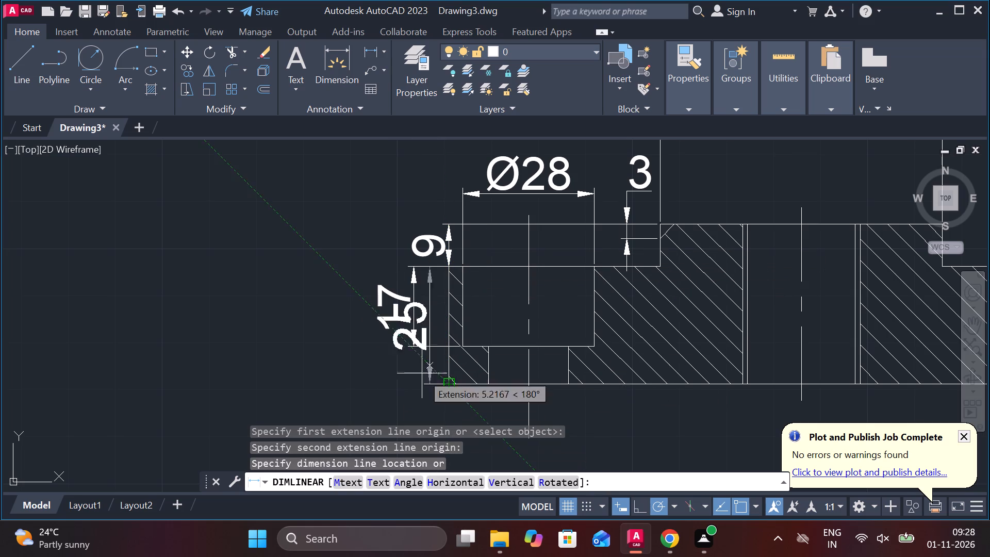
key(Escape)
Dimension the stepped part's overall height on its left side and shift that dimension outward, clear of the counterbore depth dimension.
key(space)
click(467, 224)
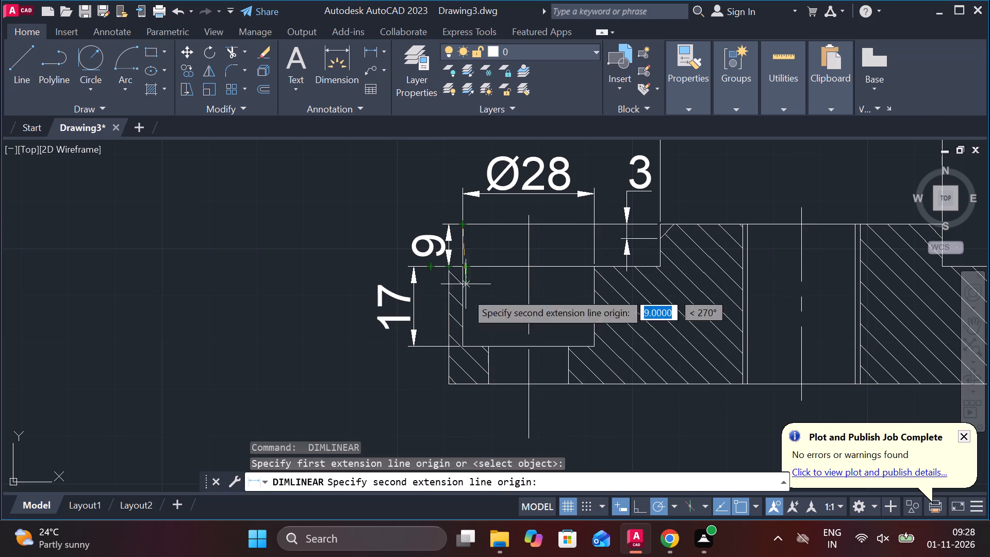
click(445, 375)
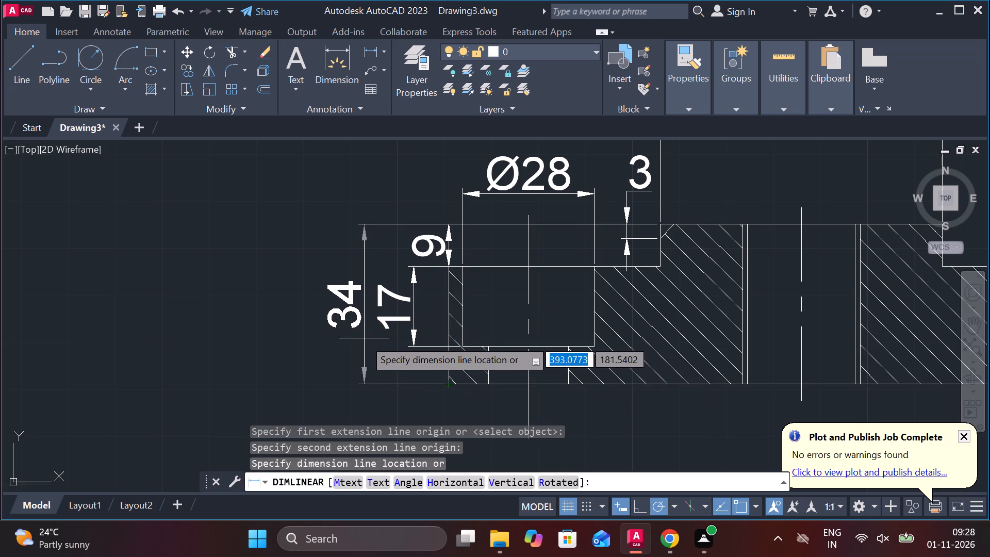
click(360, 341)
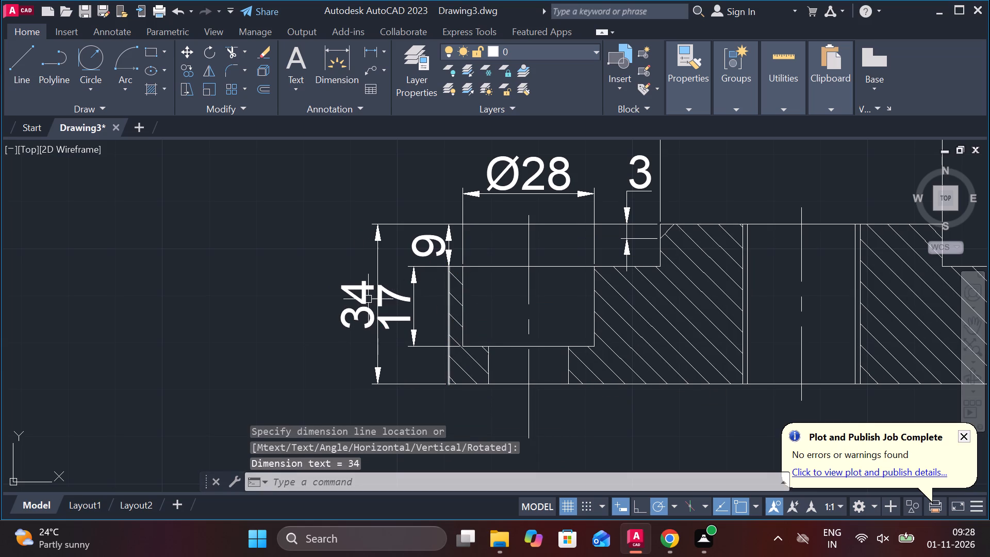
click(368, 299)
click(356, 305)
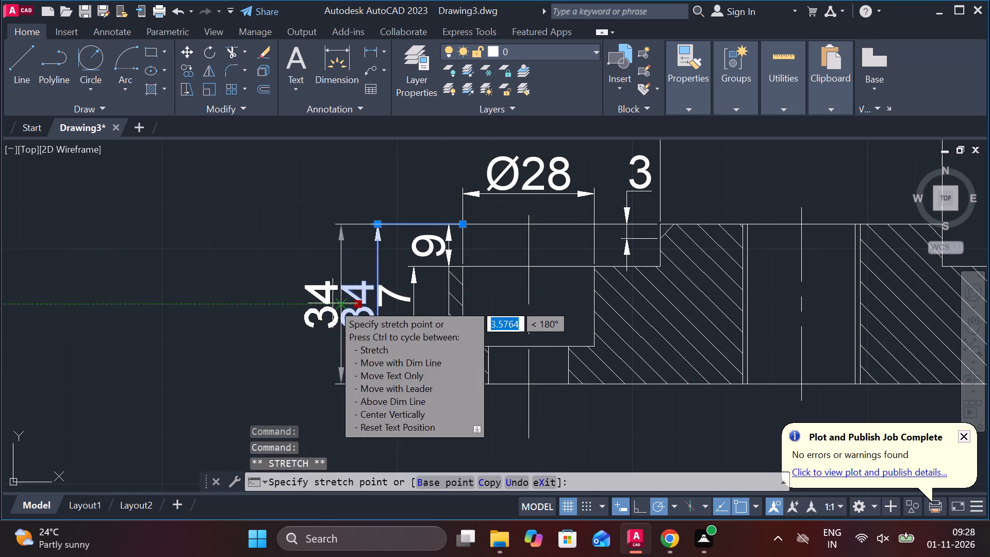
click(333, 303)
key(Escape)
Move the counterbore depth dimension slightly outward from the part's left edge, keeping it inside the overall height dimension.
scroll(401, 319, down, 1)
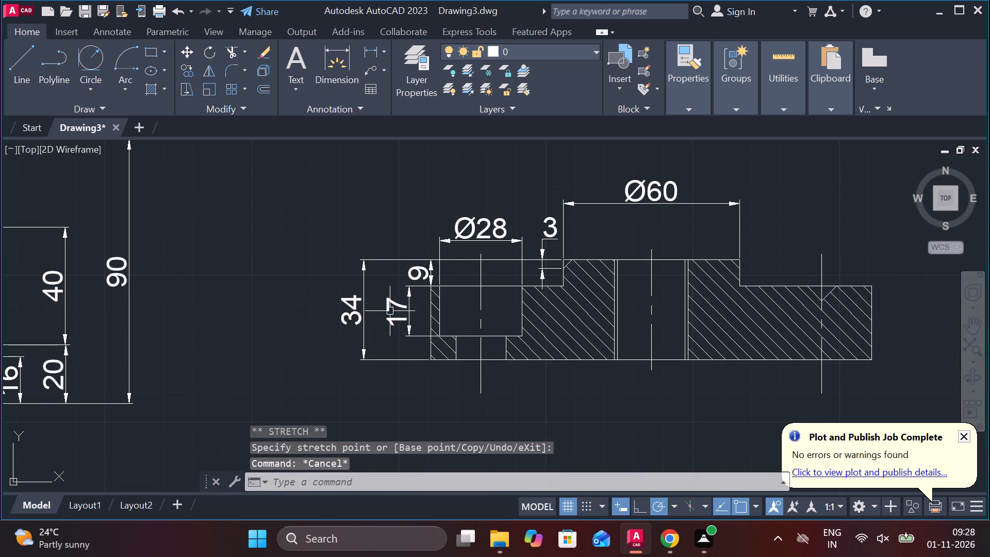
click(390, 311)
scroll(390, 311, up, 2)
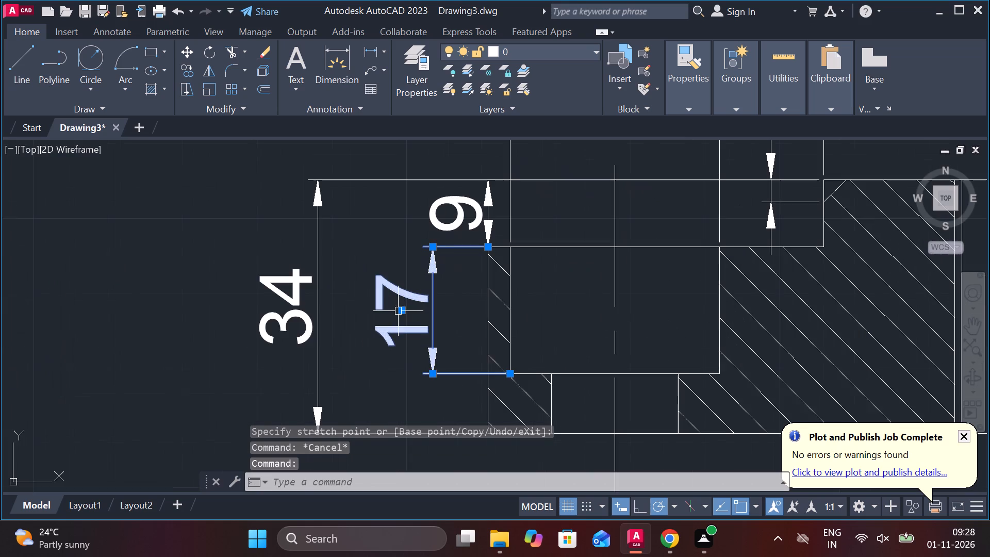
click(401, 311)
click(401, 310)
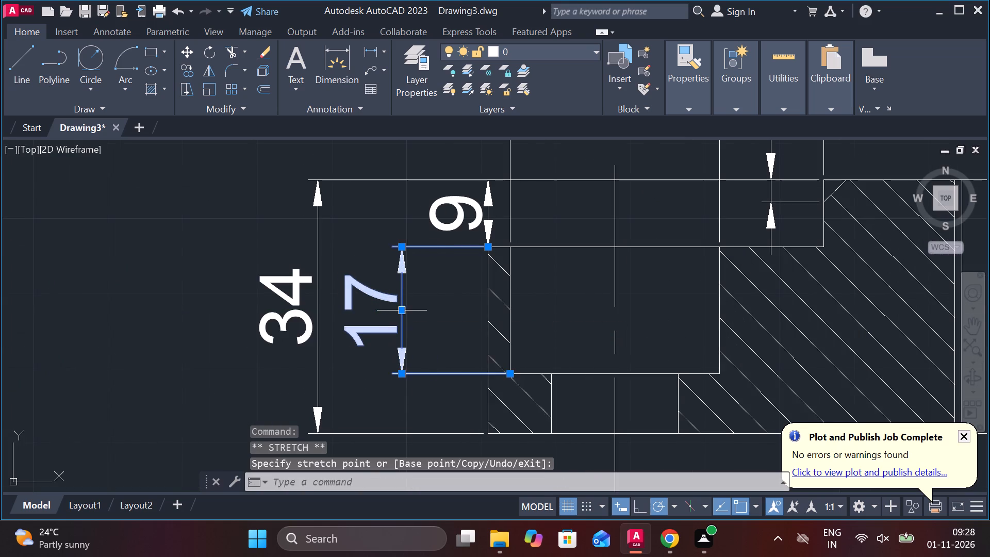
key(Escape)
scroll(442, 317, down, 2)
key(Escape)
Add a linear dimension below the narrow bore under the counterbore and prefix its text with a diameter symbol to read Ø17.
middle_drag(590, 401, 539, 391)
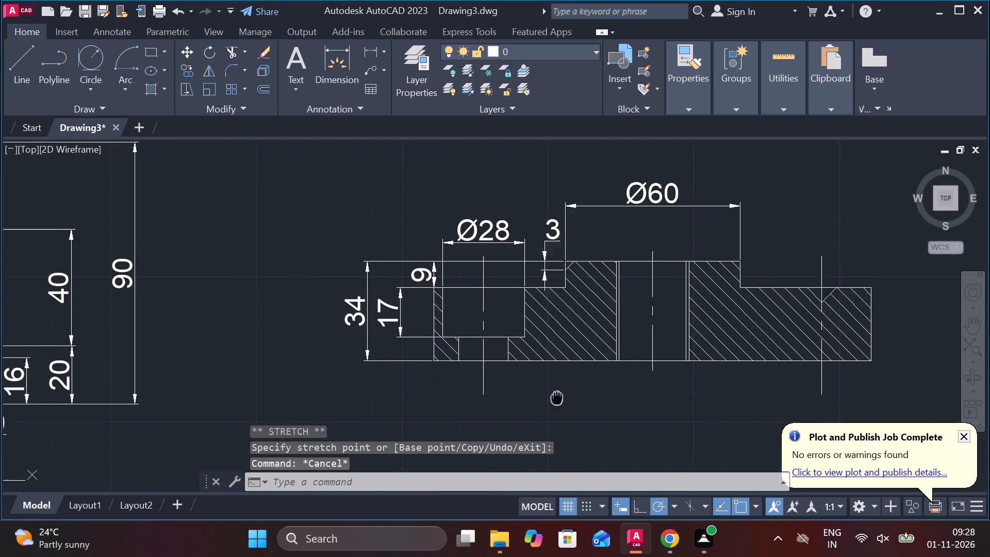
middle_drag(539, 391, 517, 370)
key(space)
click(408, 327)
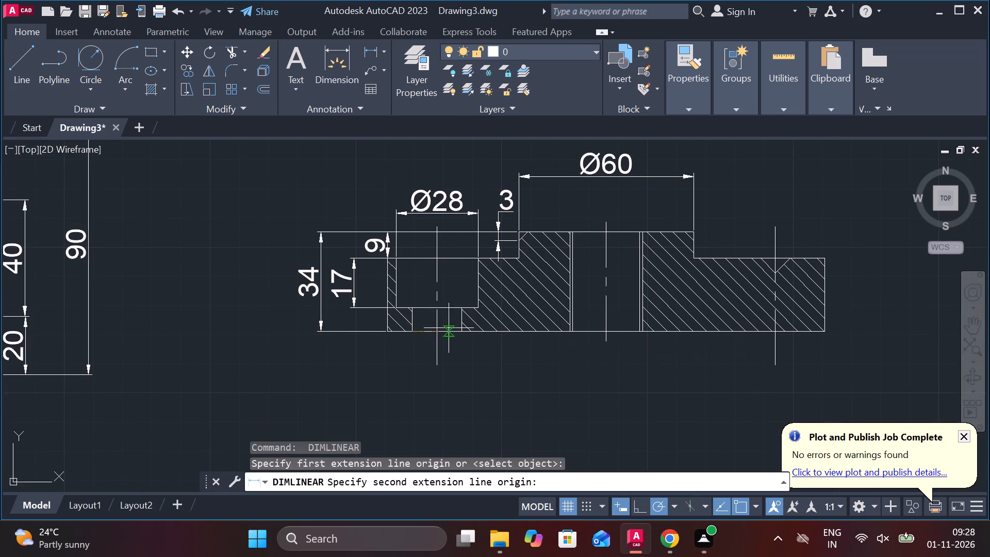
click(461, 330)
click(466, 371)
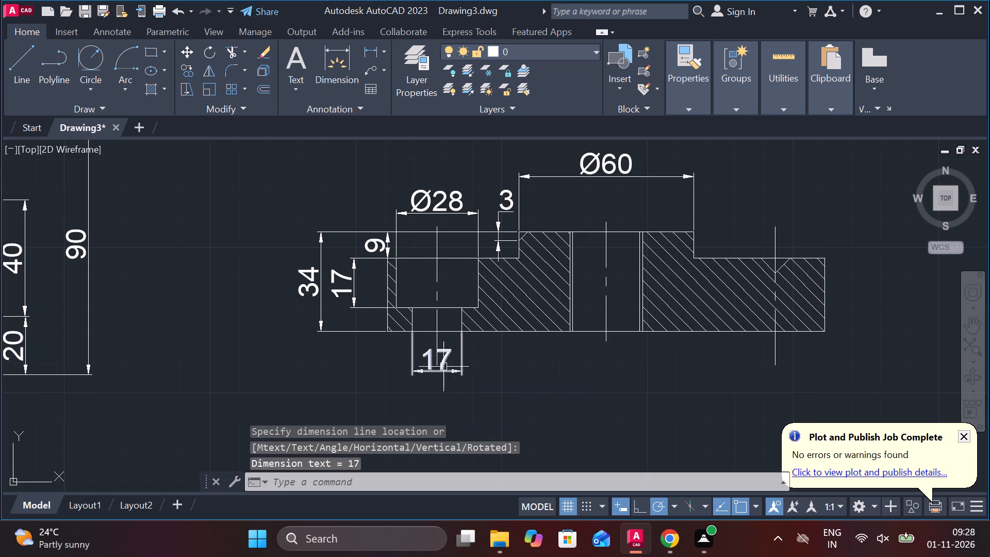
double_click(442, 366)
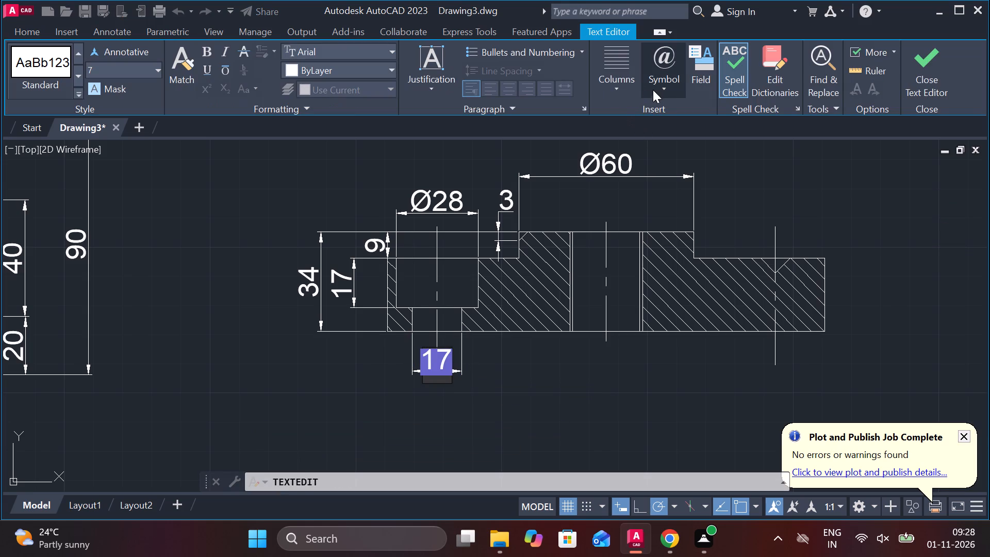
click(661, 88)
click(701, 150)
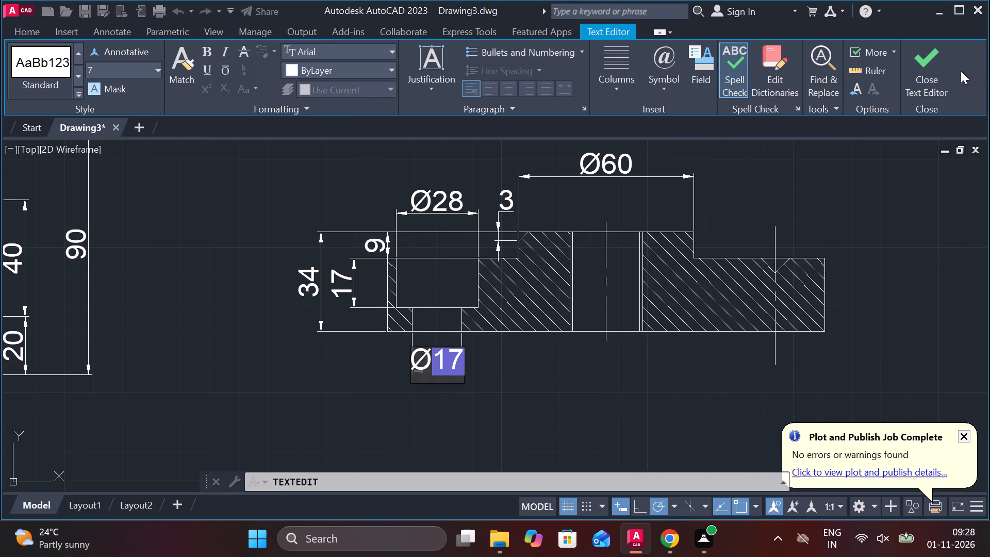
click(932, 72)
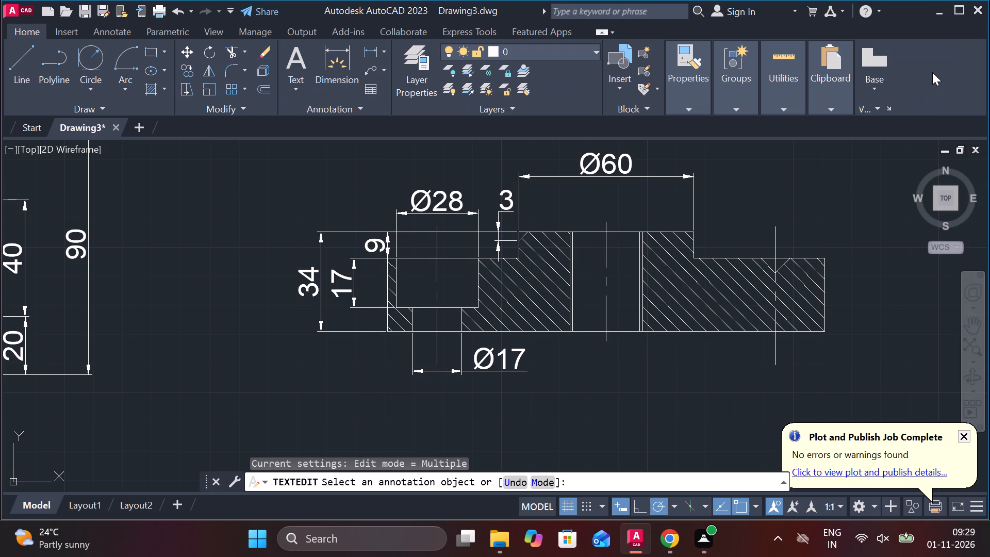
middle_drag(572, 388, 539, 367)
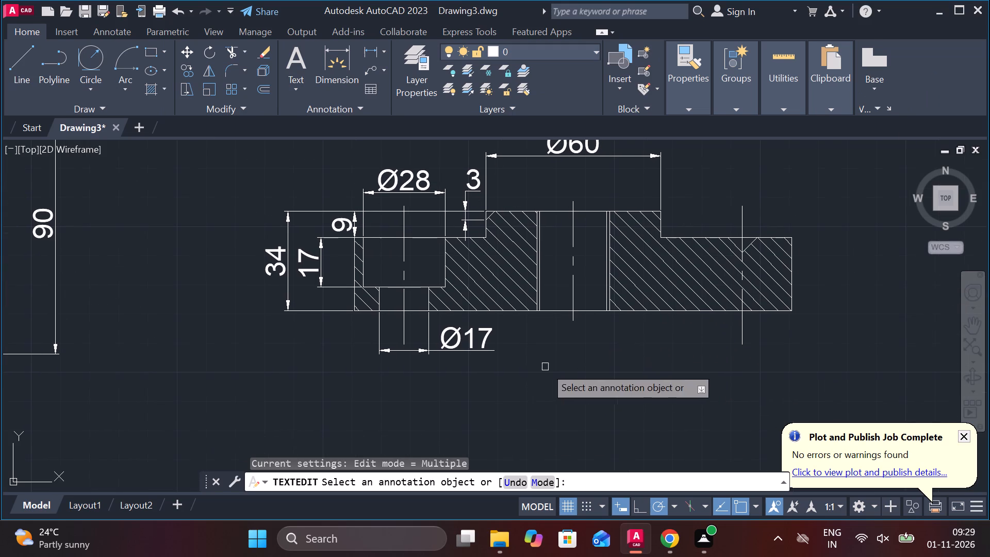
key(Escape)
Add a linear dimension below the central threaded hole, spanning its outer thread lines, and prefix its text with M to read M25.
scroll(559, 317, up, 3)
key(space)
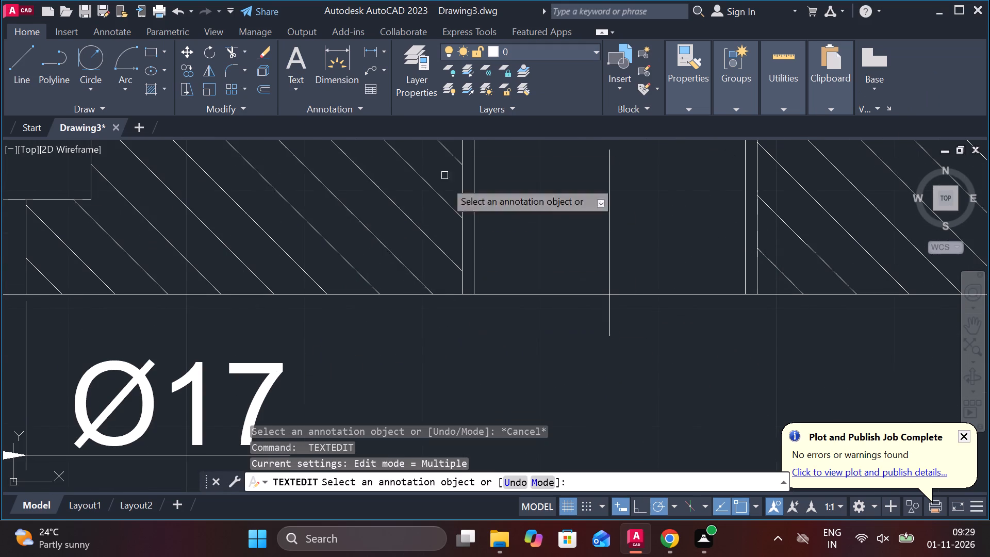
key(space)
click(370, 45)
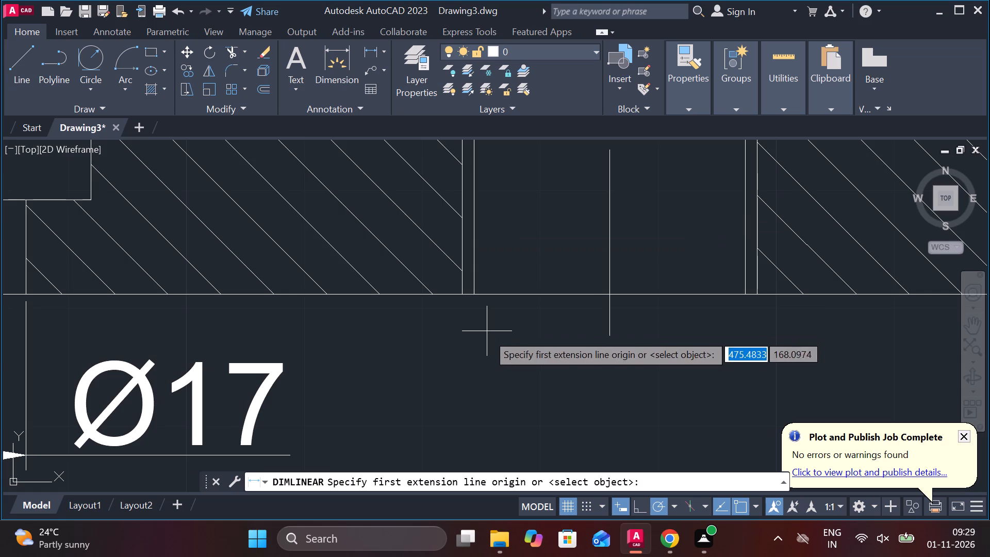
click(461, 297)
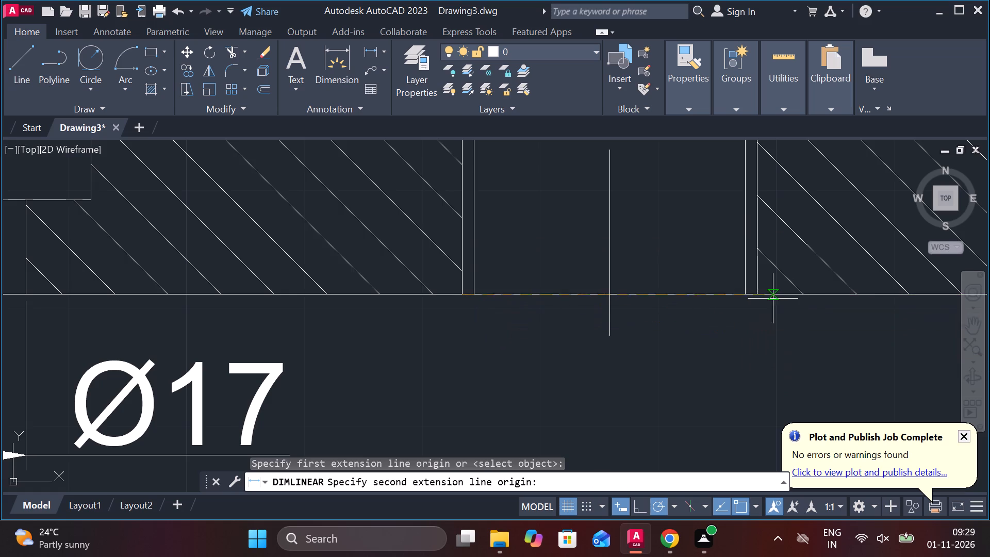
click(761, 298)
middle_drag(702, 401, 700, 372)
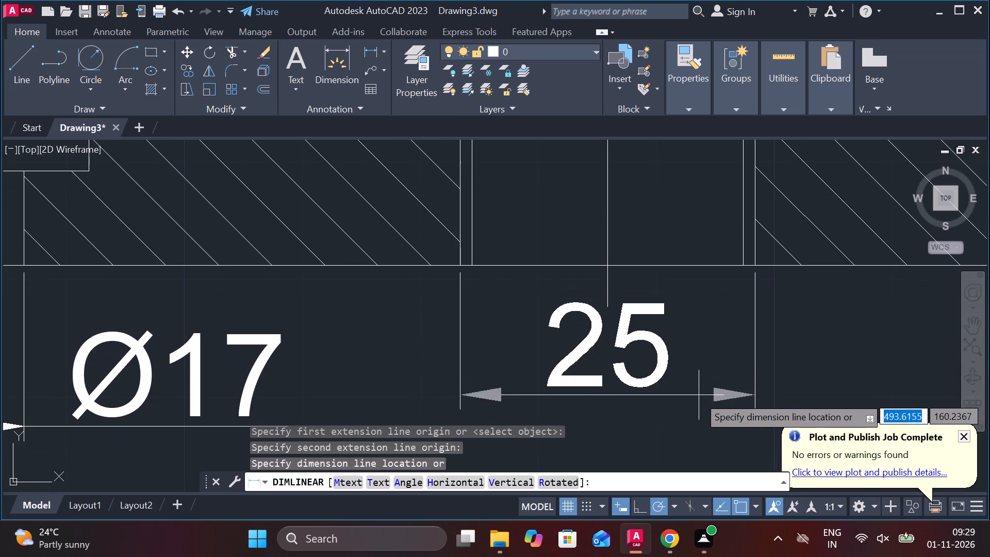
click(696, 391)
double_click(565, 353)
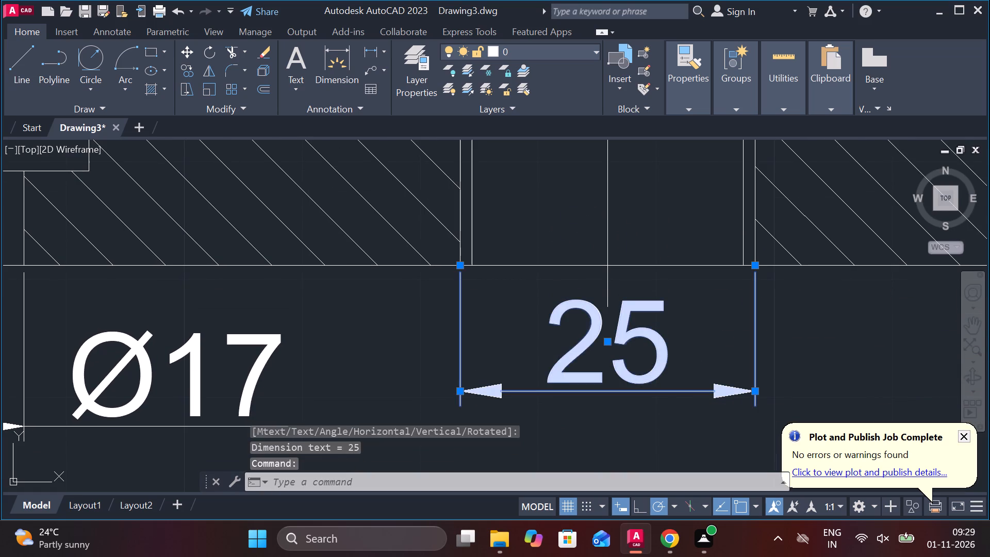
key(m)
click(934, 68)
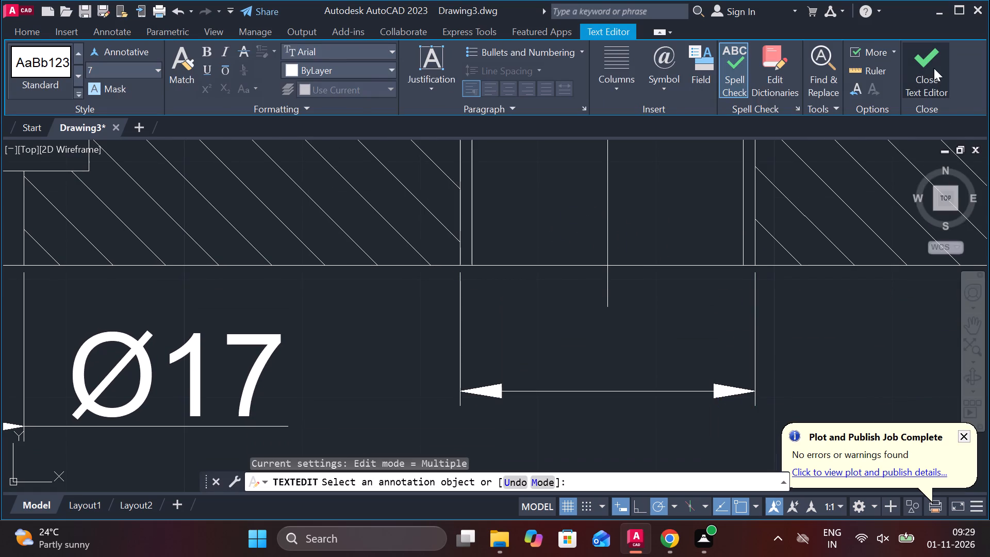
Dimension the stepped part's overall width along its bottom edge, placing the dimension beneath the Ø17 and M25 dimensions.
scroll(800, 284, down, 2)
middle_drag(761, 320, 745, 320)
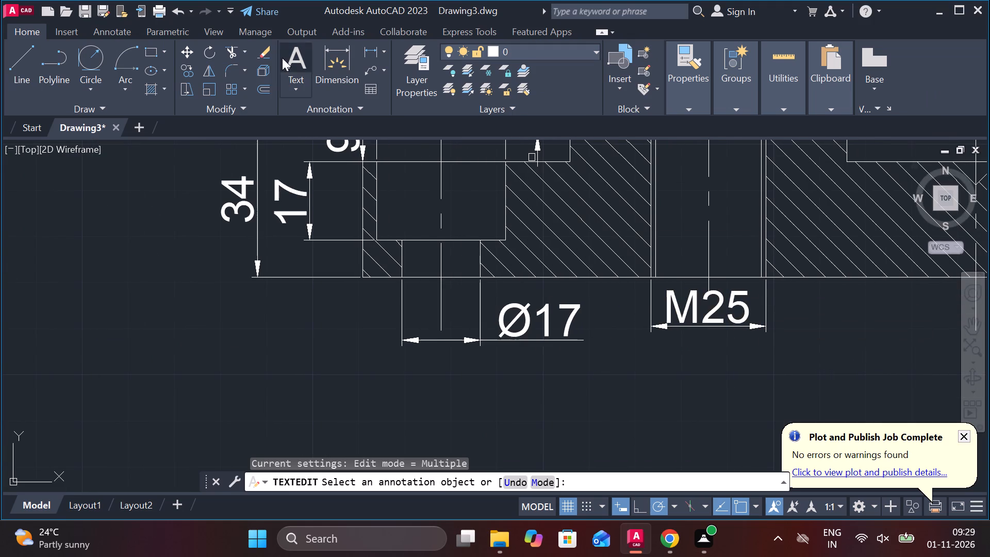
click(370, 54)
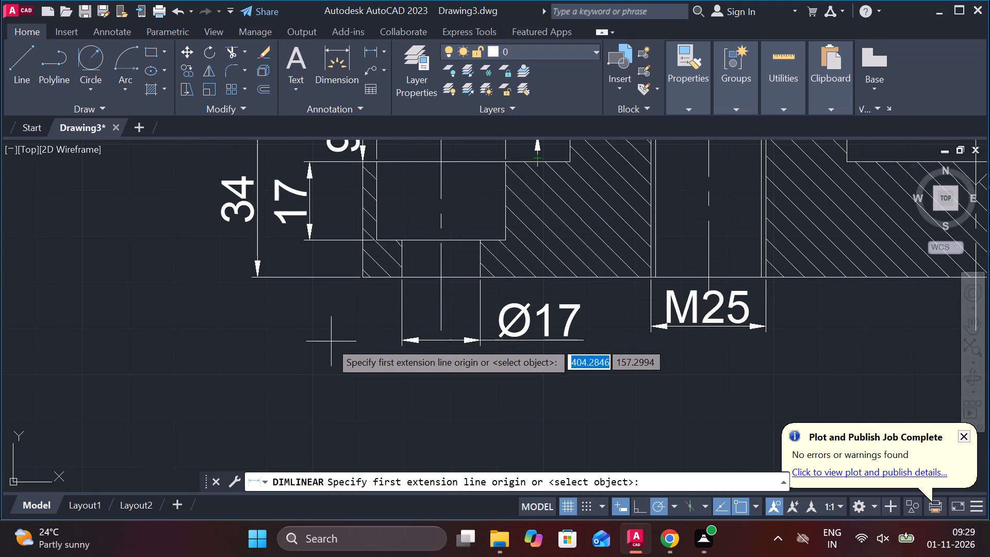
click(362, 280)
scroll(358, 294, down, 3)
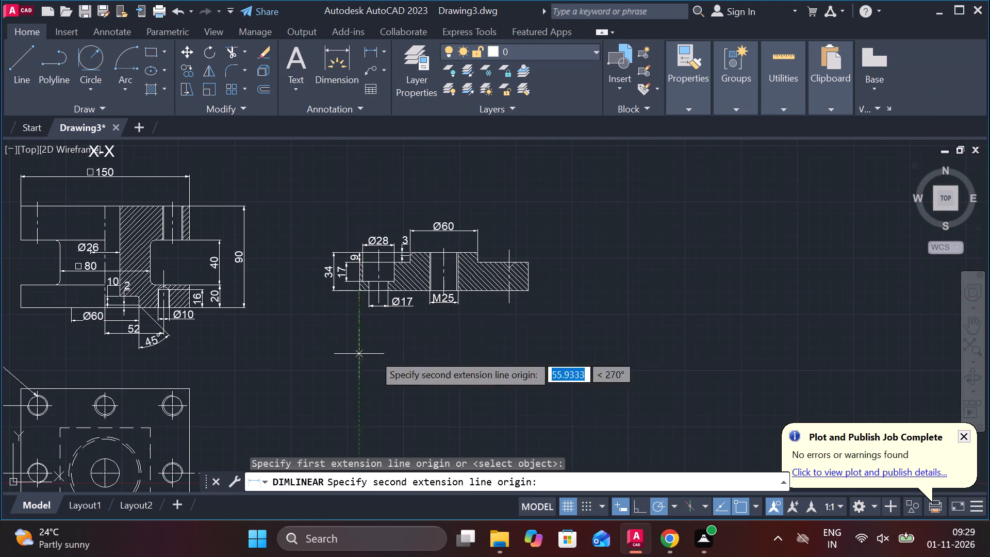
click(533, 298)
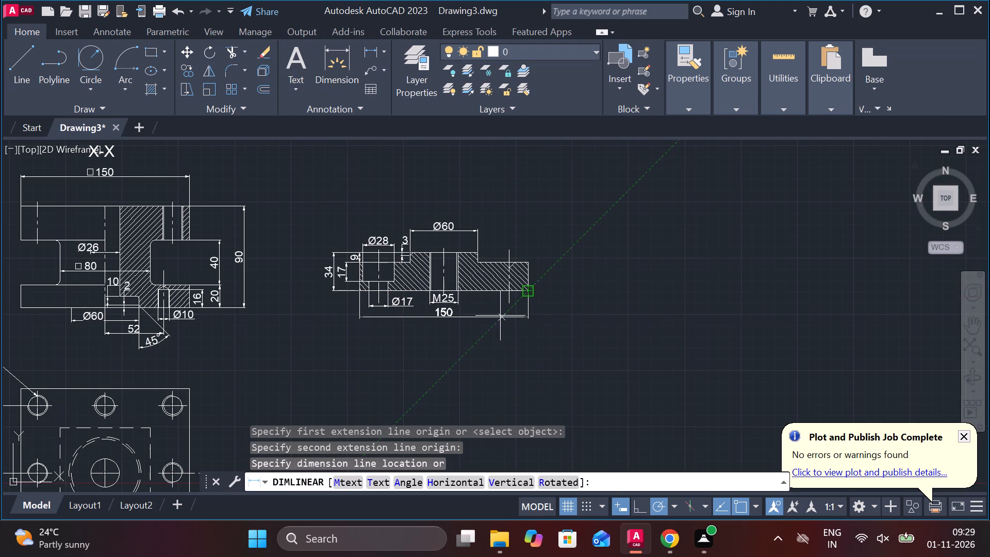
scroll(477, 331, up, 2)
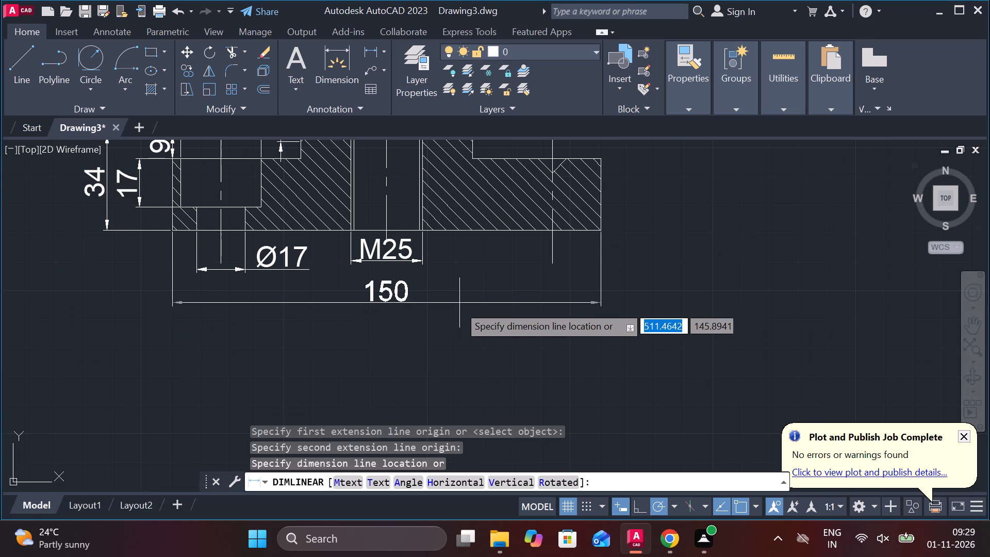
click(458, 305)
Draw a small square about 5 units wide just before the overall width dimension's 150 text.
middle_drag(382, 301, 418, 307)
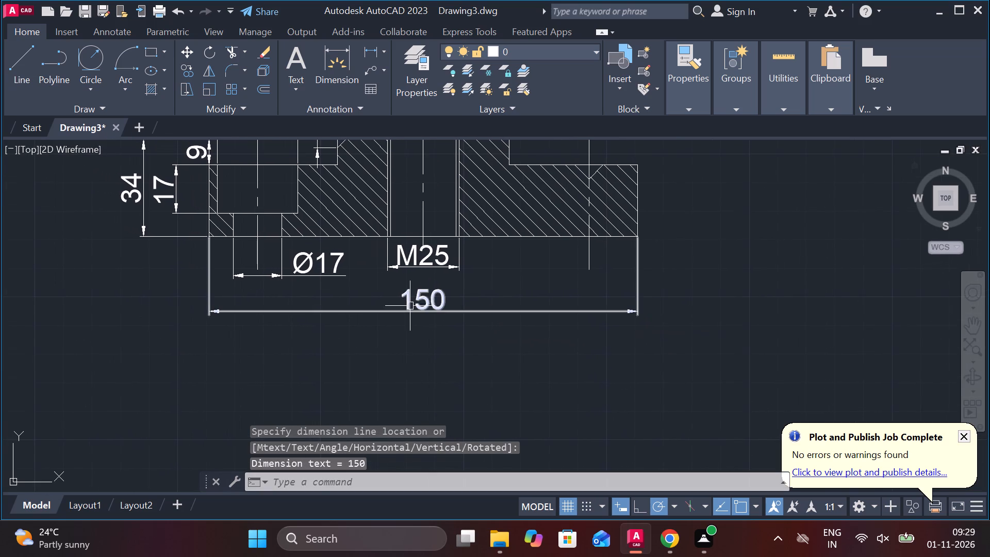
click(143, 47)
scroll(394, 267, up, 2)
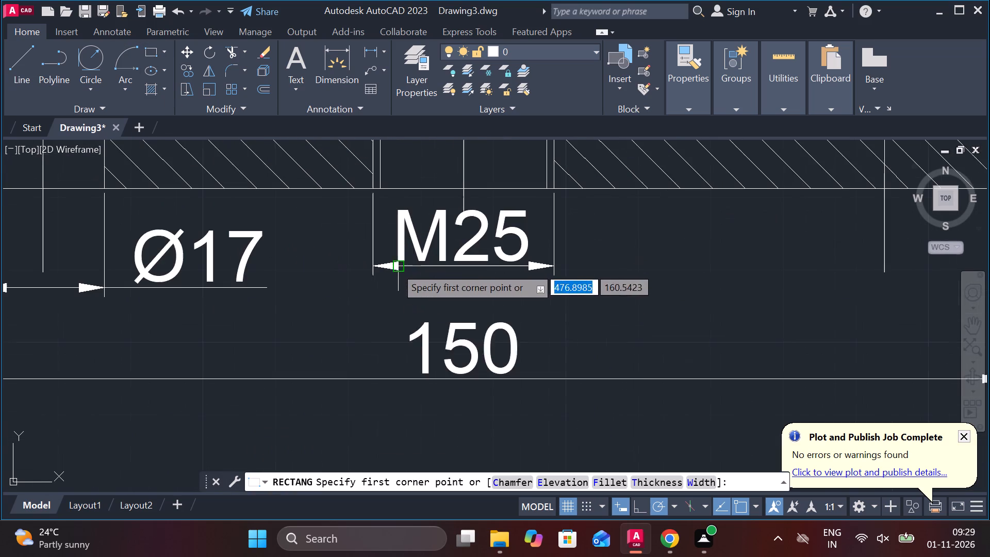
click(333, 327)
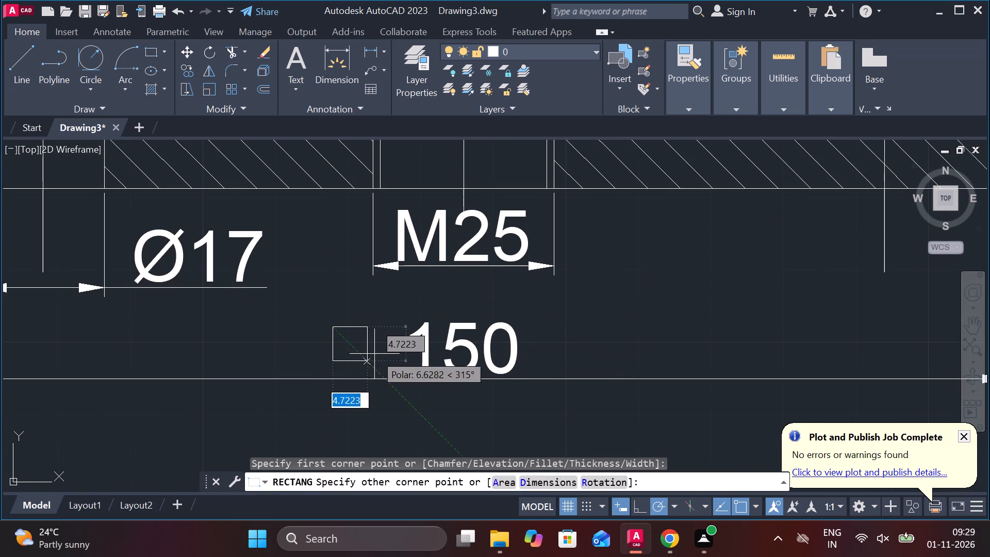
click(378, 356)
key(Escape)
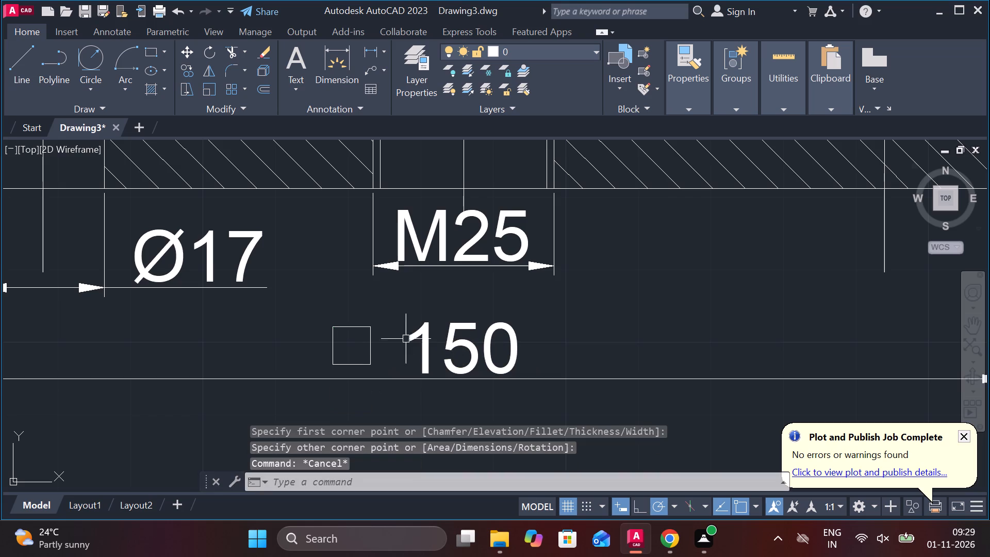
Move the small square close against the 150 dimension text so that it reads as a square symbol prefix.
click(375, 341)
key(Escape)
click(361, 343)
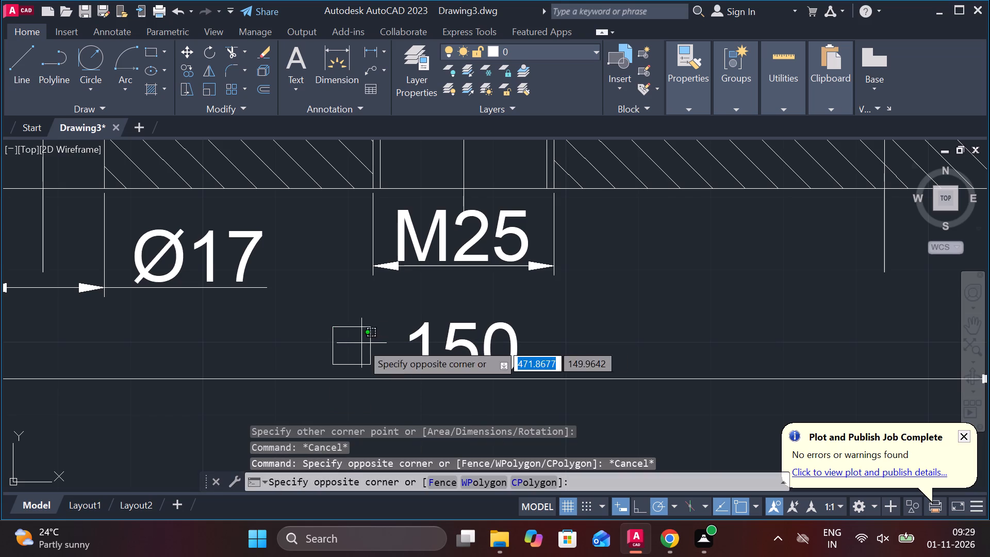
key(Escape)
click(366, 338)
key(Escape)
click(370, 335)
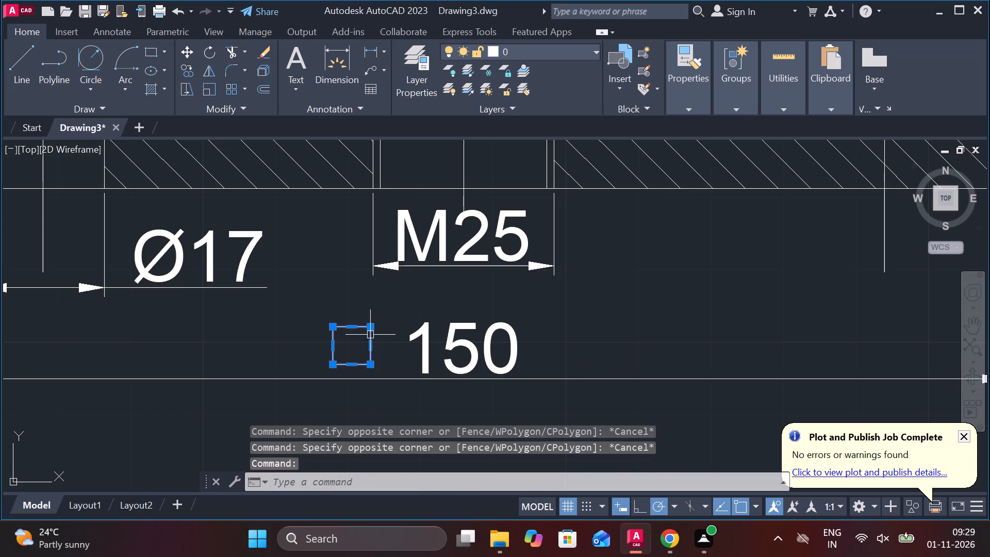
key(m)
key(Return)
click(348, 343)
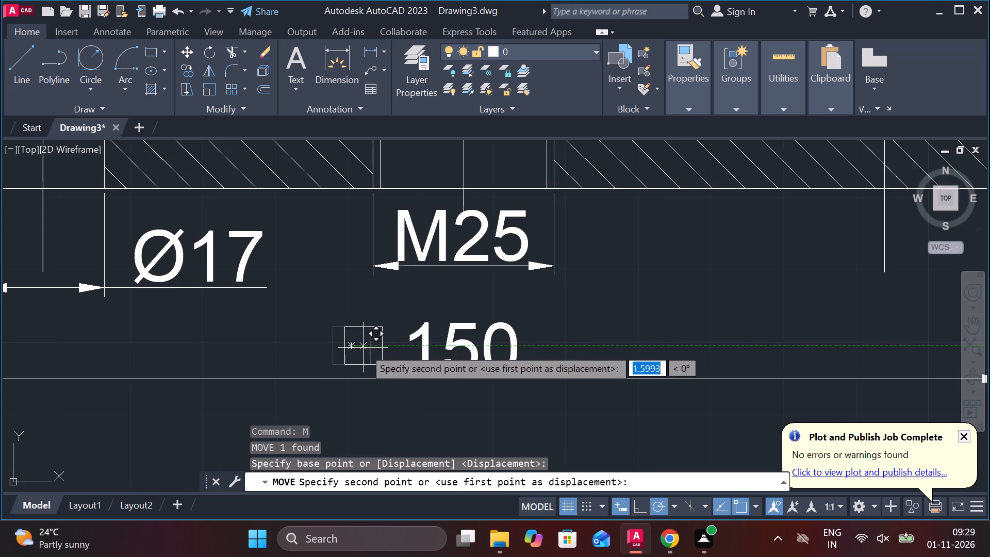
scroll(379, 352, up, 2)
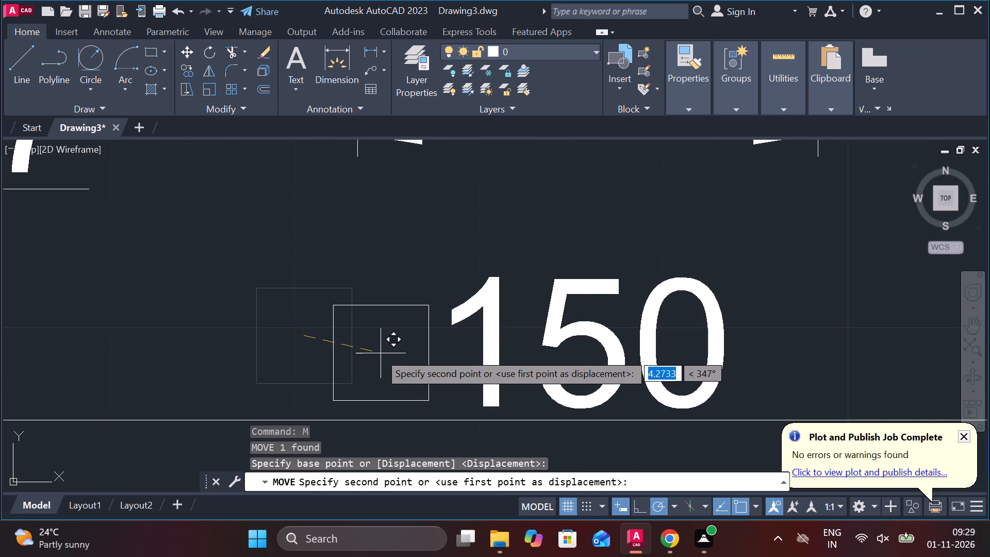
click(379, 353)
scroll(471, 338, down, 3)
scroll(658, 349, down, 2)
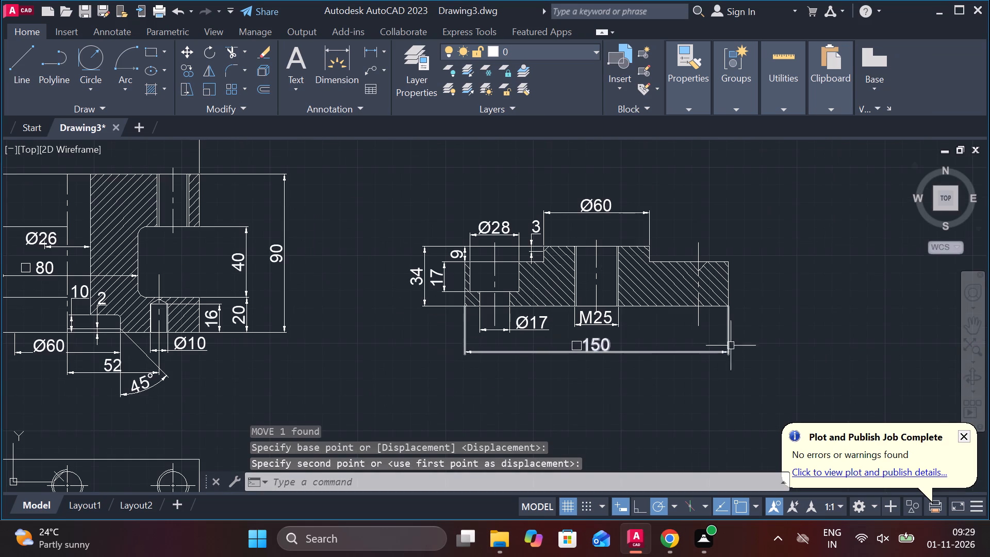
middle_drag(763, 281, 664, 339)
key(Escape)
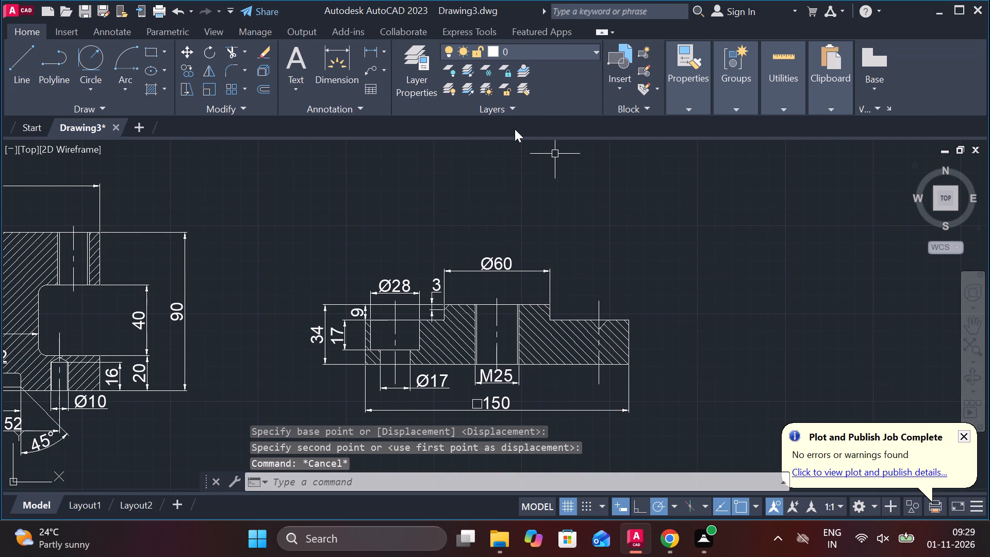
Add a linear dimension above the conical recess in the flange's top face and prefix its text with a diameter symbol to read Ø10.
click(371, 55)
scroll(585, 340, up, 2)
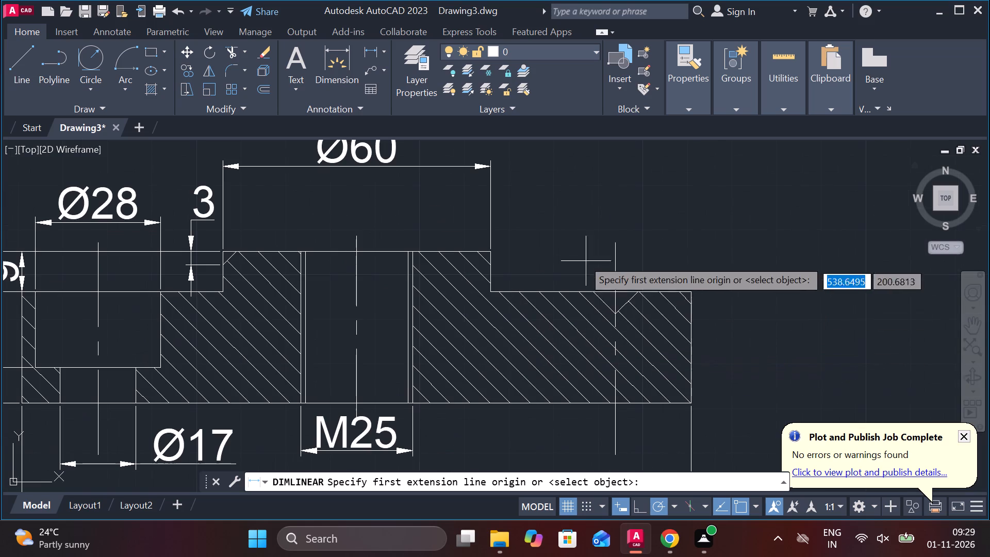
click(597, 293)
click(630, 293)
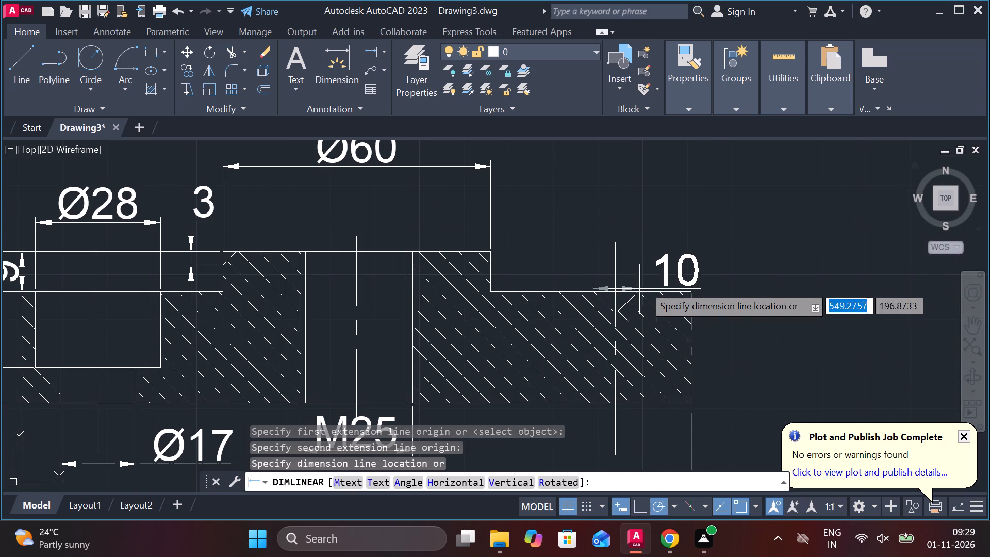
click(664, 269)
double_click(685, 233)
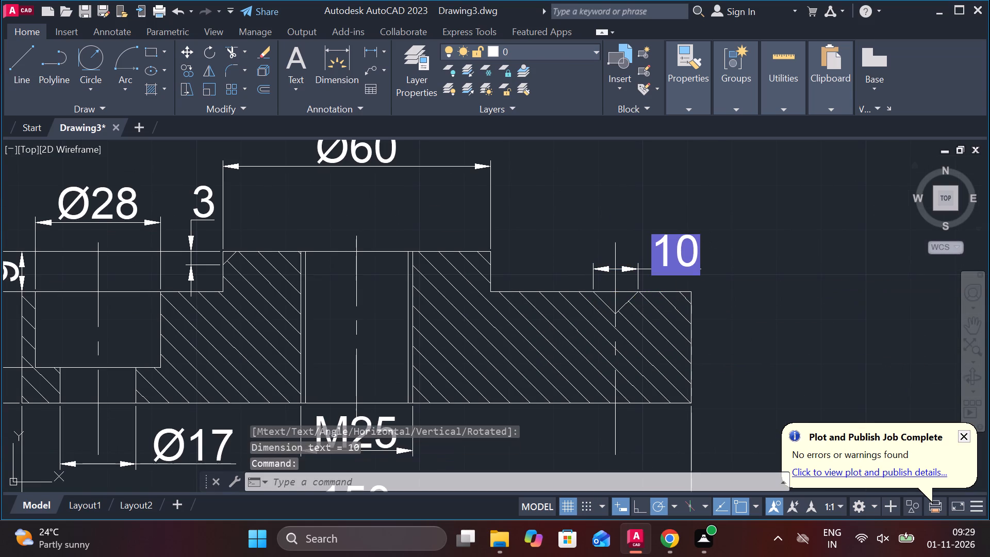
click(680, 88)
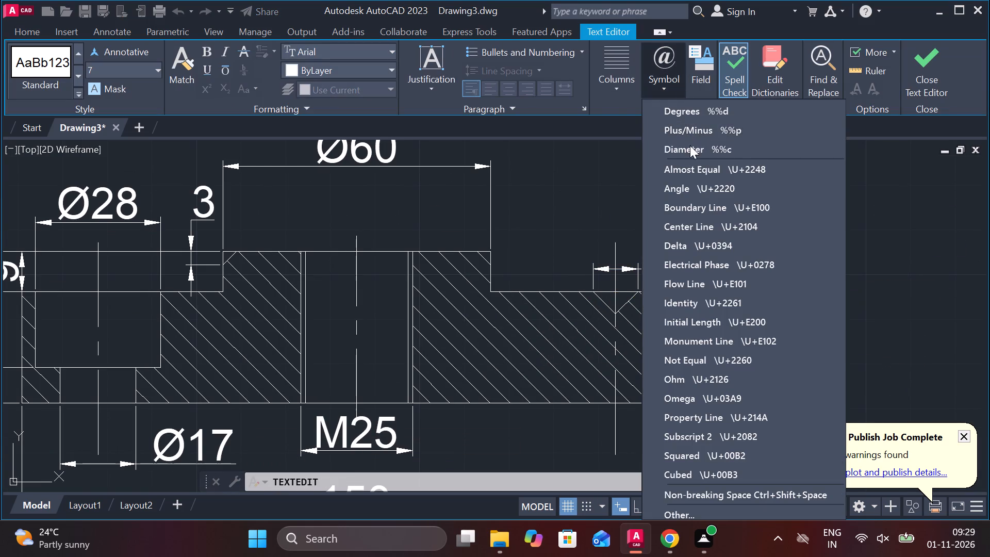
click(686, 150)
click(912, 88)
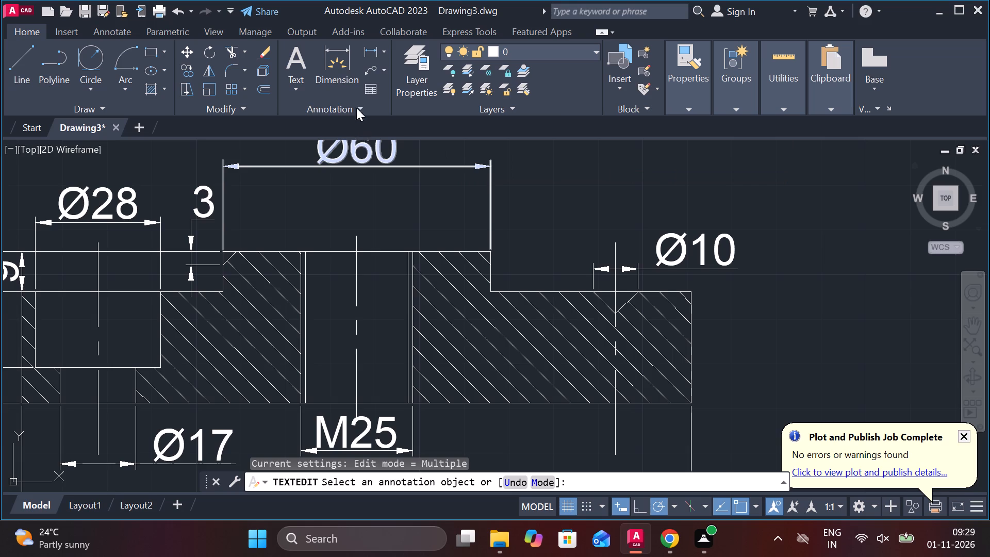
Add an angular dimension between the two sloping sides of the conical recess, placing it above the Ø10 dimension.
click(380, 55)
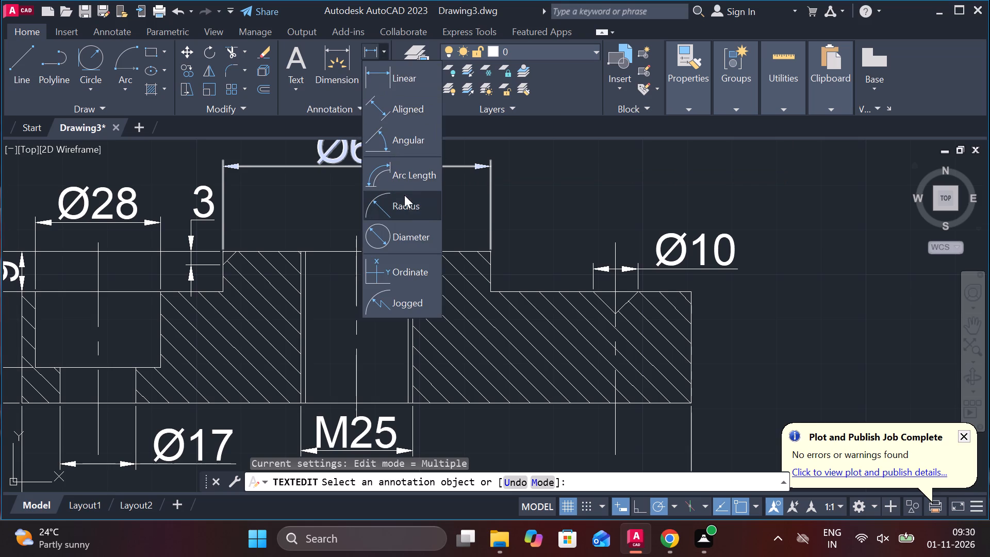
click(389, 144)
scroll(607, 258, up, 1)
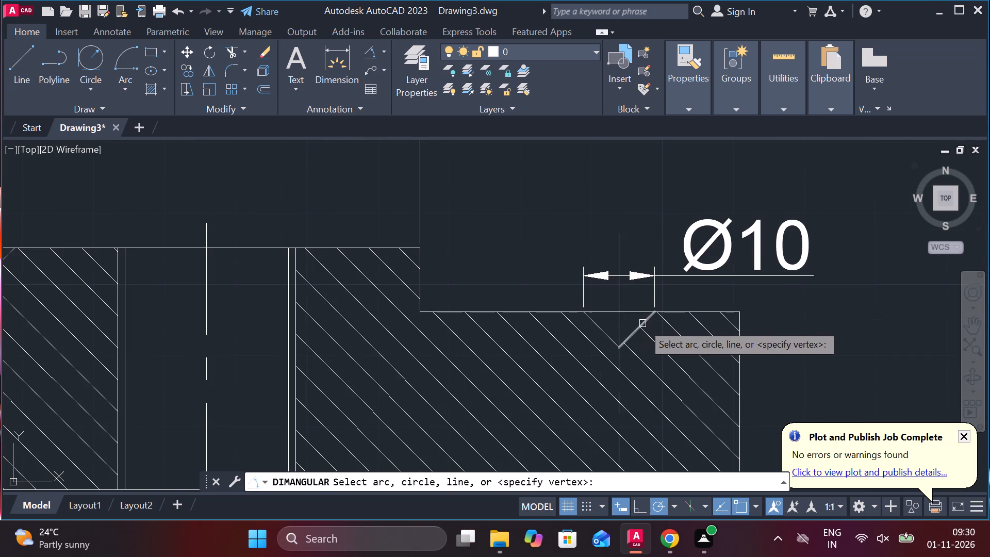
click(644, 323)
click(599, 322)
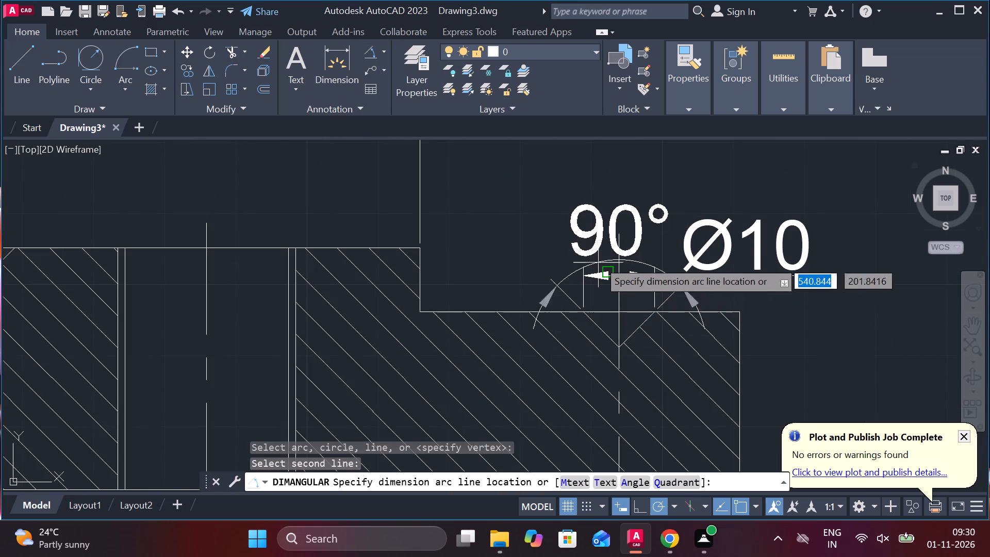
click(594, 183)
Copy the X-X section label to above the Ø60 dimension of the stepped part's section.
scroll(600, 199, down, 3)
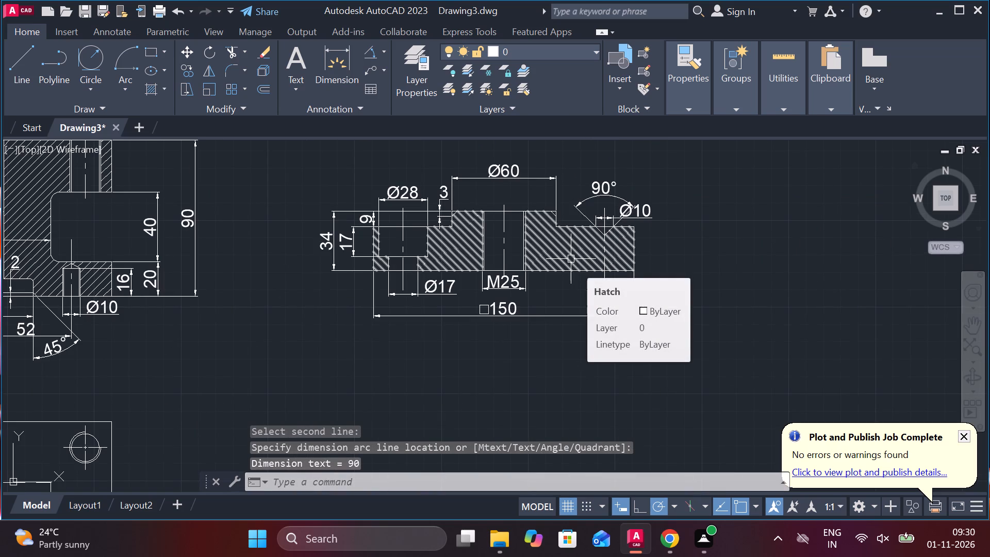
scroll(508, 285, down, 2)
click(294, 198)
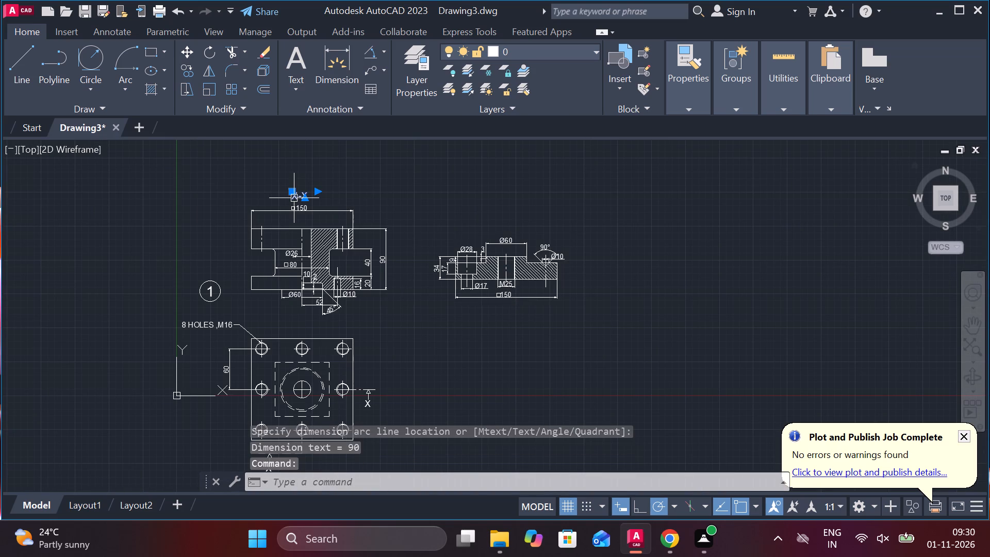
text(CO)
key(Return)
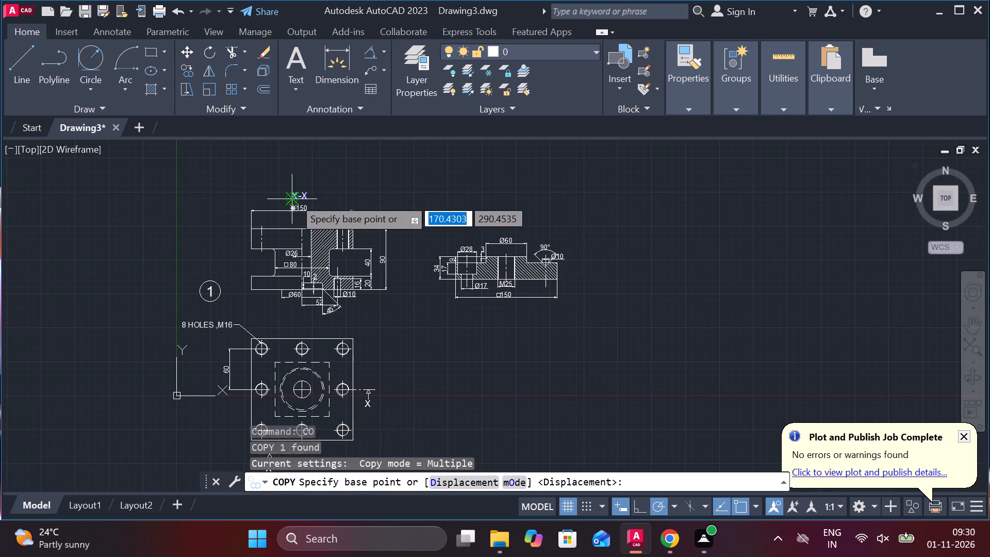
scroll(477, 240, up, 2)
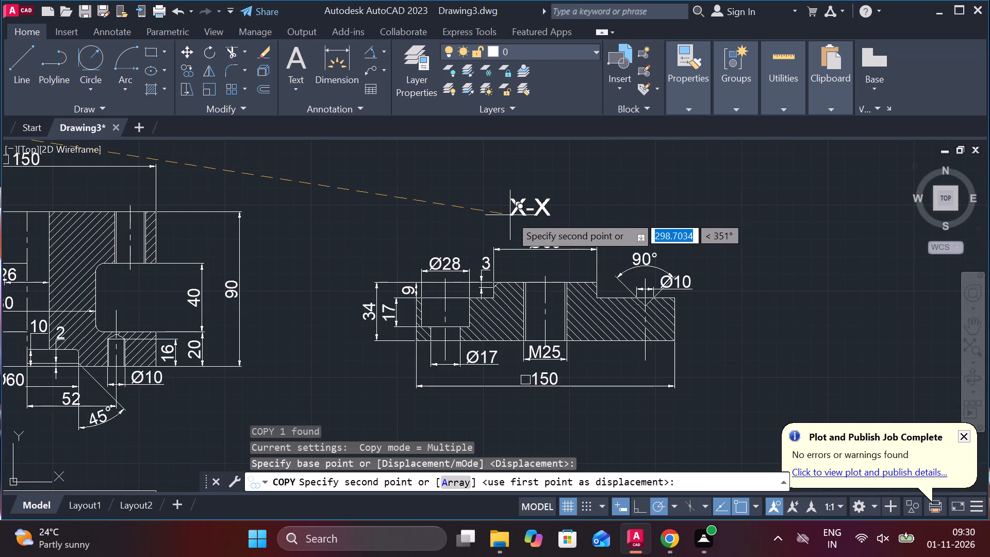
scroll(520, 220, up, 2)
click(525, 223)
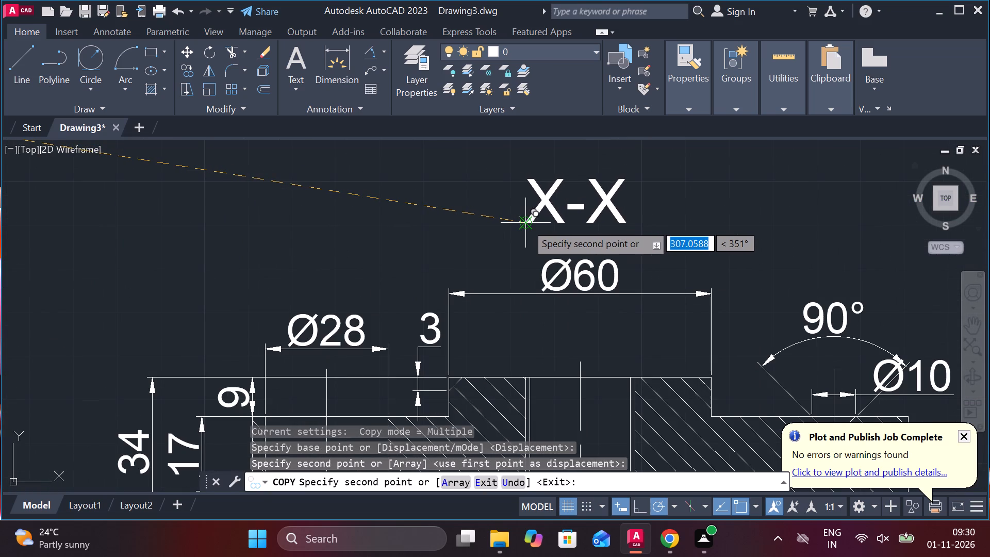
key(Escape)
Change the copied section label's text to Y-Y.
double_click(542, 209)
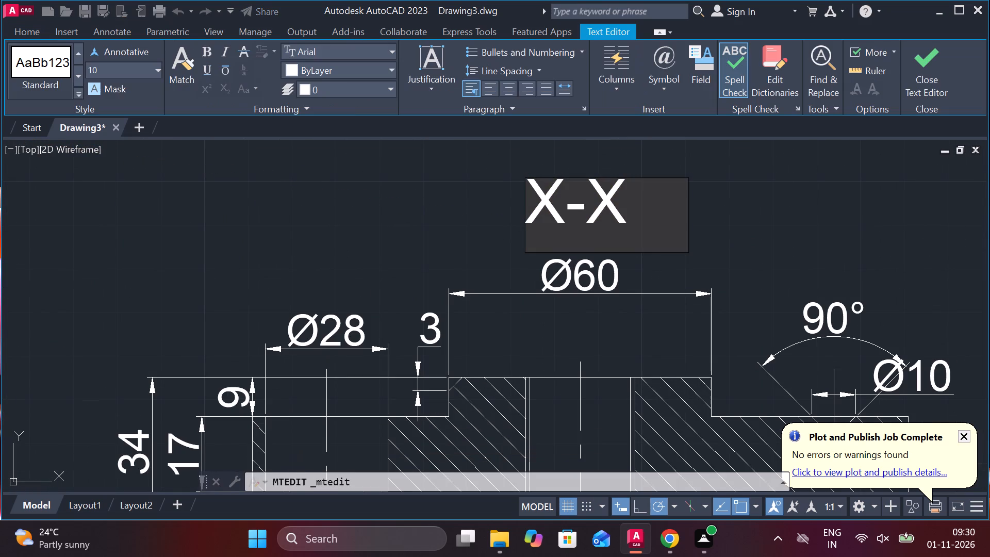
click(567, 200)
key(BackSpace)
key(y)
key(Right)
key(Right)
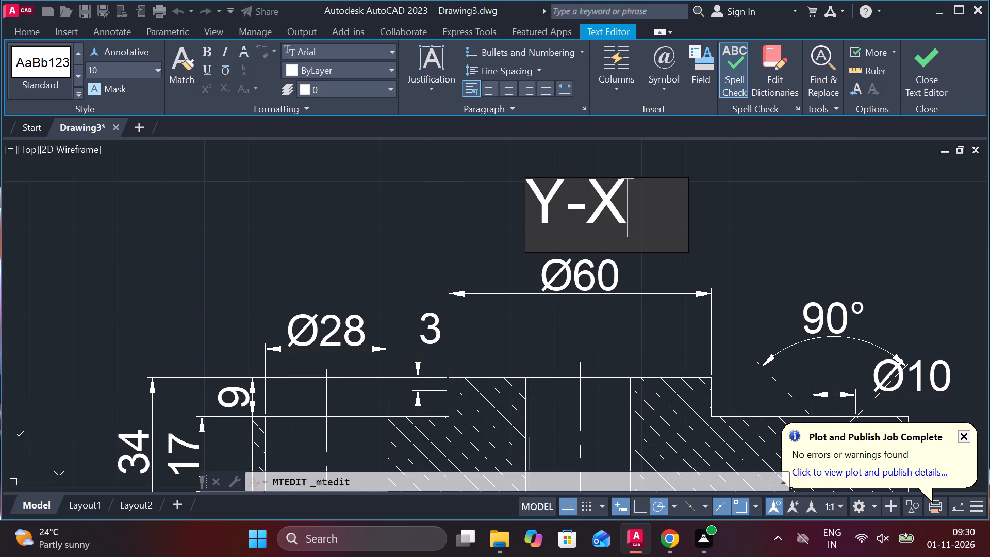
key(BackSpace)
key(y)
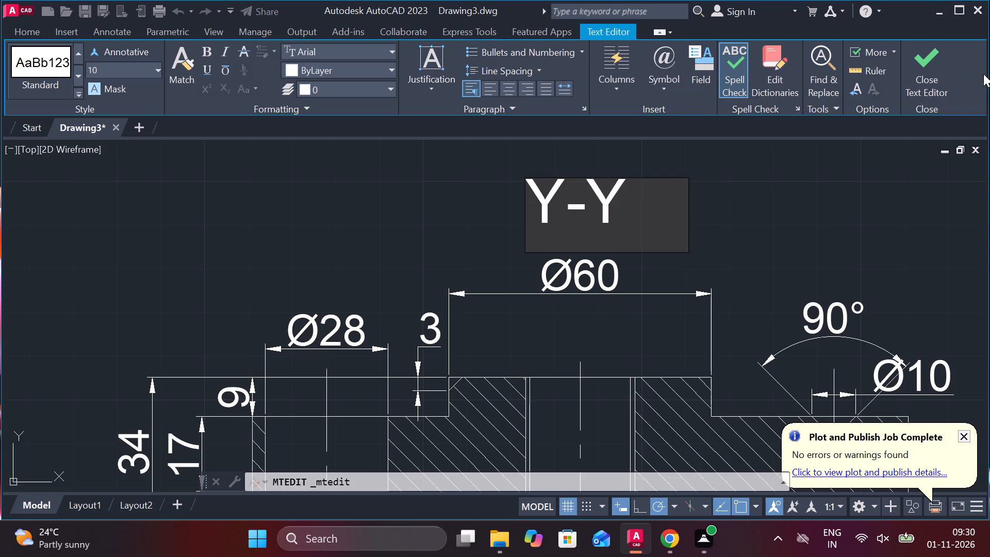
click(940, 73)
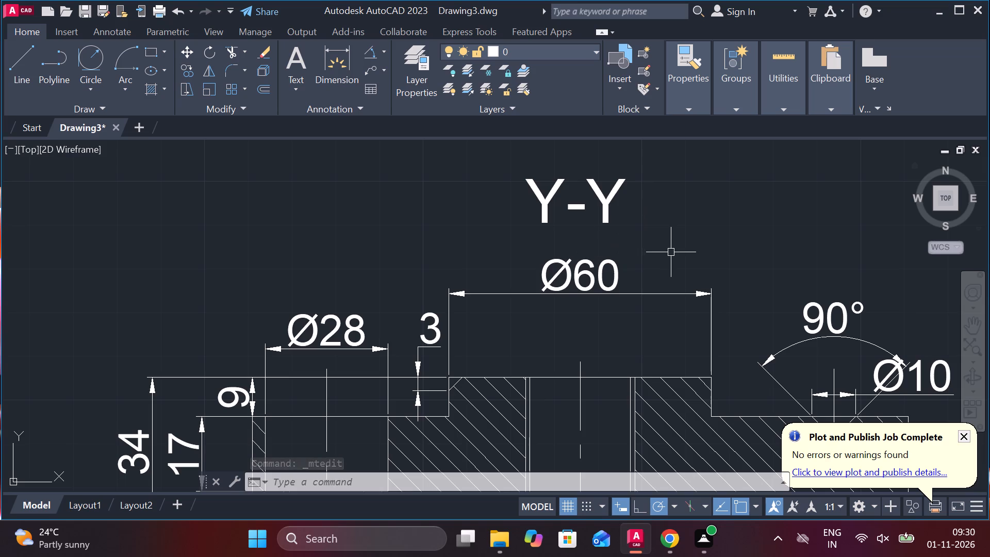
Draw a 150-unit horizontal line beneath the stepped part's section, starting in line with its outer edge.
scroll(649, 269, down, 2)
middle_drag(661, 354, 648, 351)
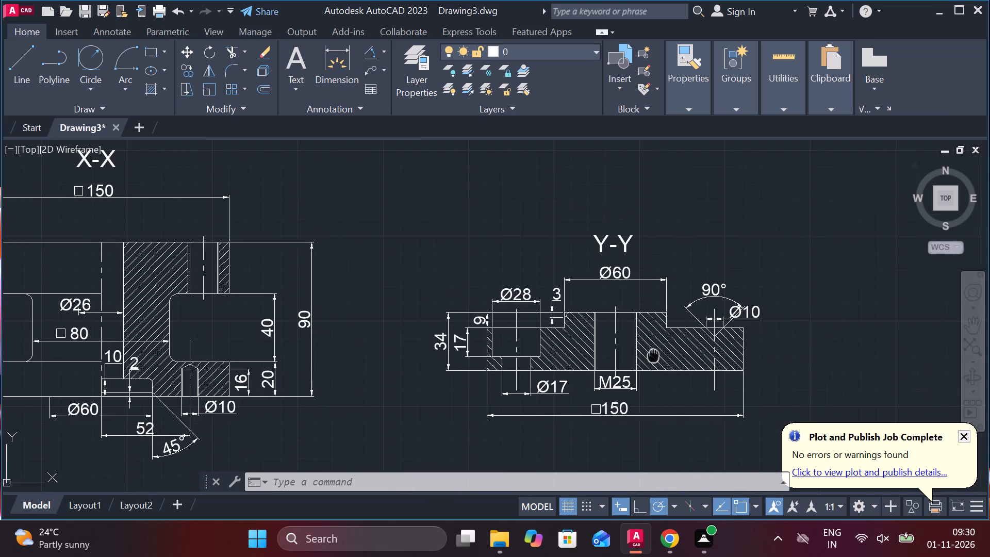
middle_drag(648, 351, 610, 195)
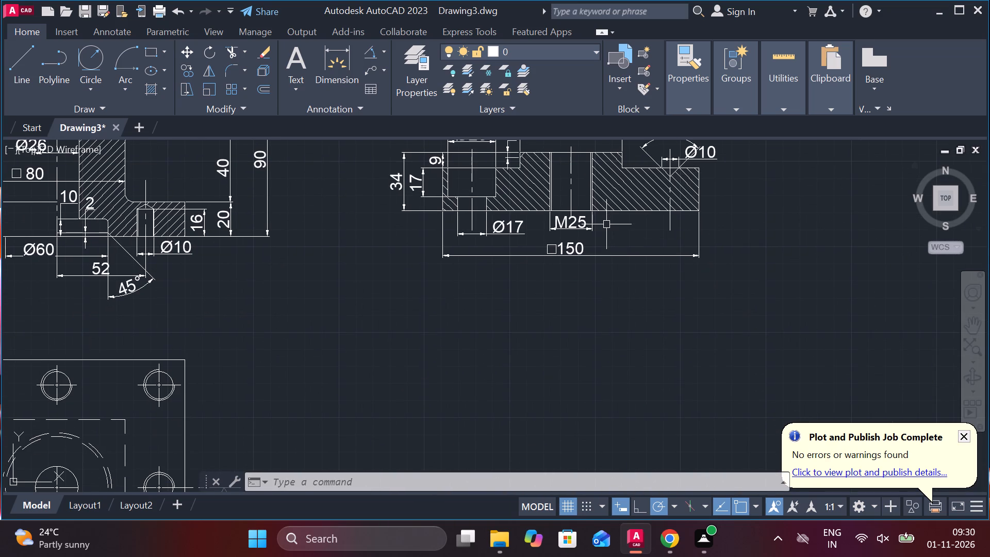
key(l)
key(Return)
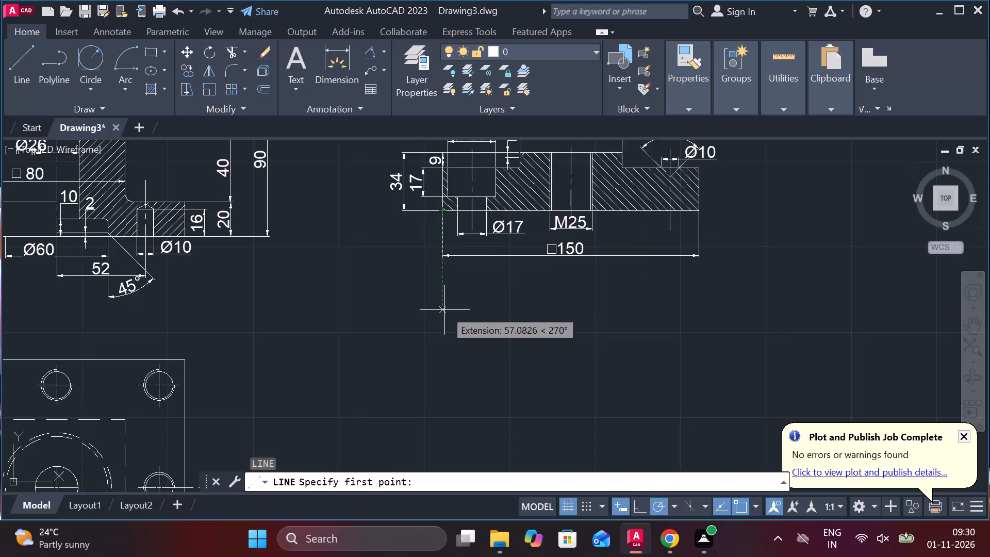
click(444, 308)
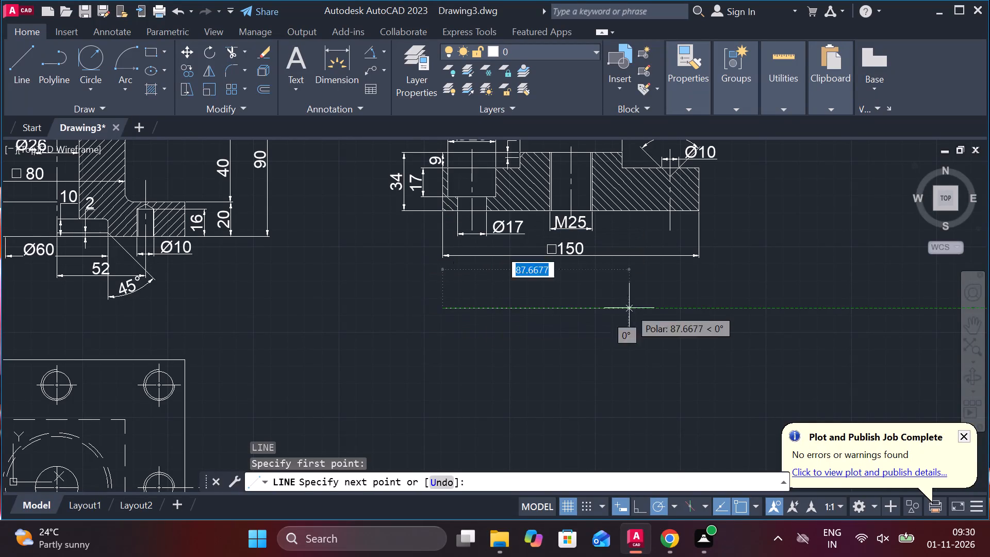
text(150)
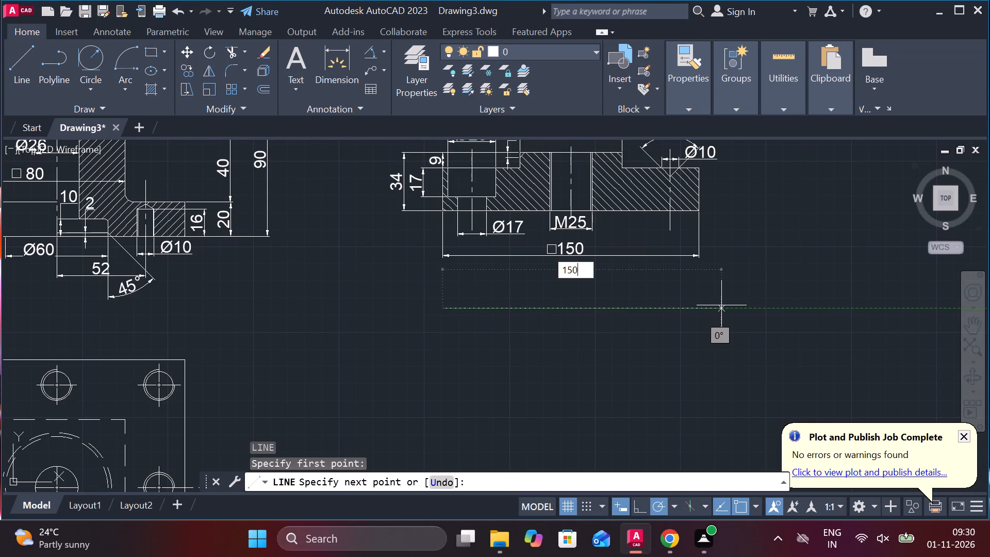
key(Return)
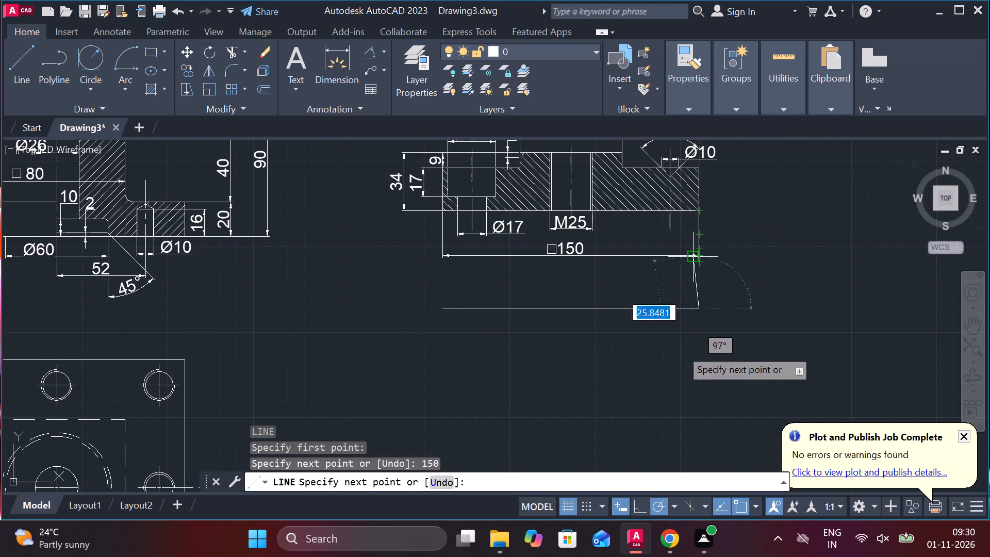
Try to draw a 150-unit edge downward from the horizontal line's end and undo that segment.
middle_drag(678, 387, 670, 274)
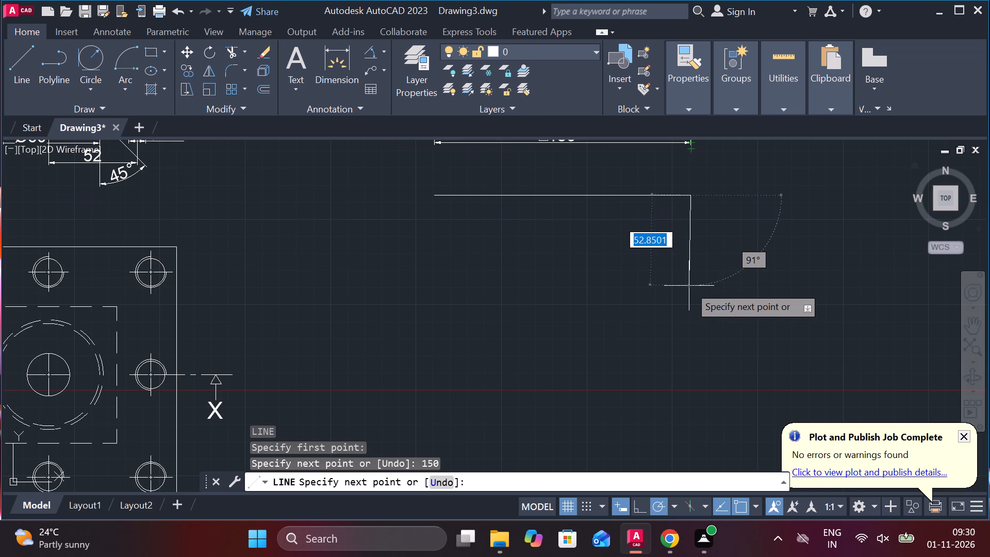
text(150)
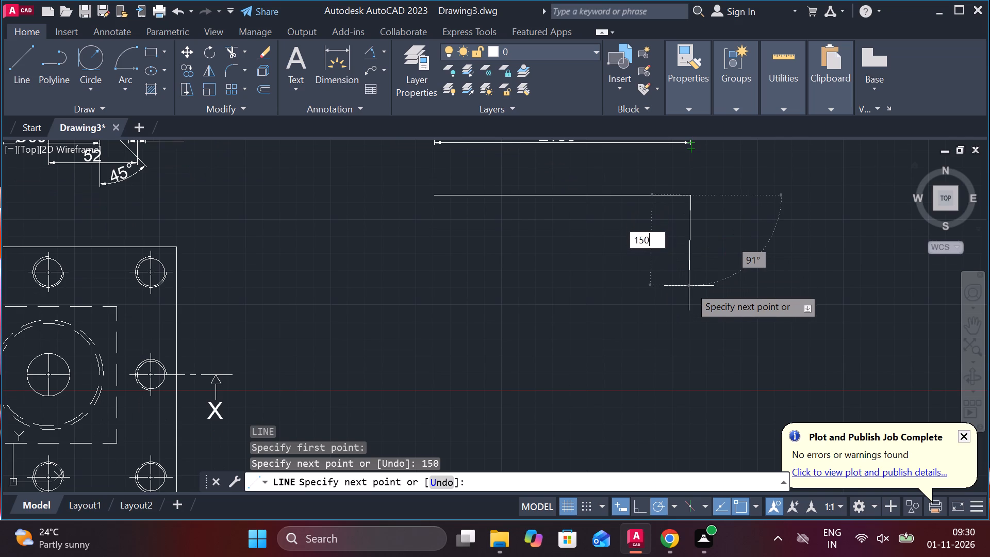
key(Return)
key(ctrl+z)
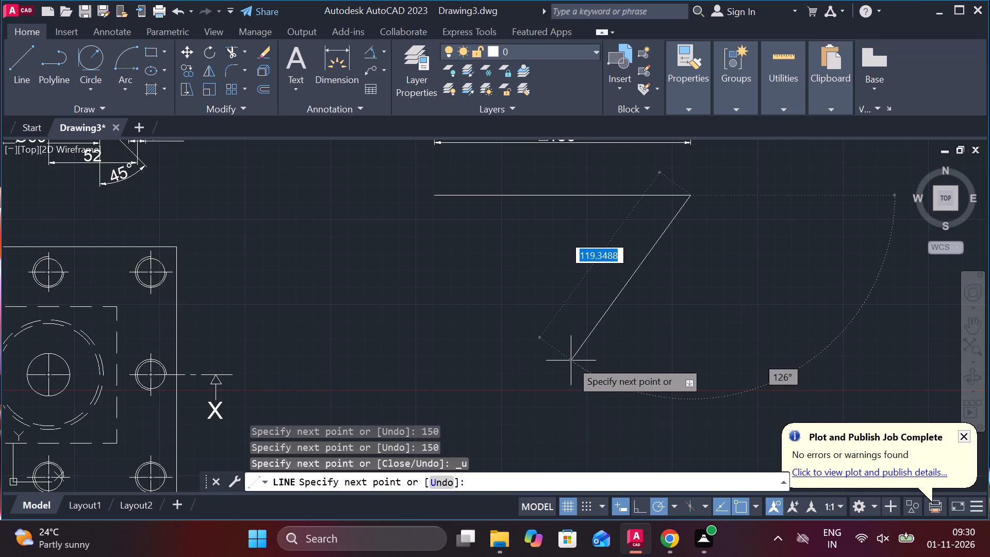
Draw the remaining three 150-unit edges to complete the square plan-view outline beneath section Y-Y.
middle_drag(571, 361, 610, 272)
text(150)
key(Return)
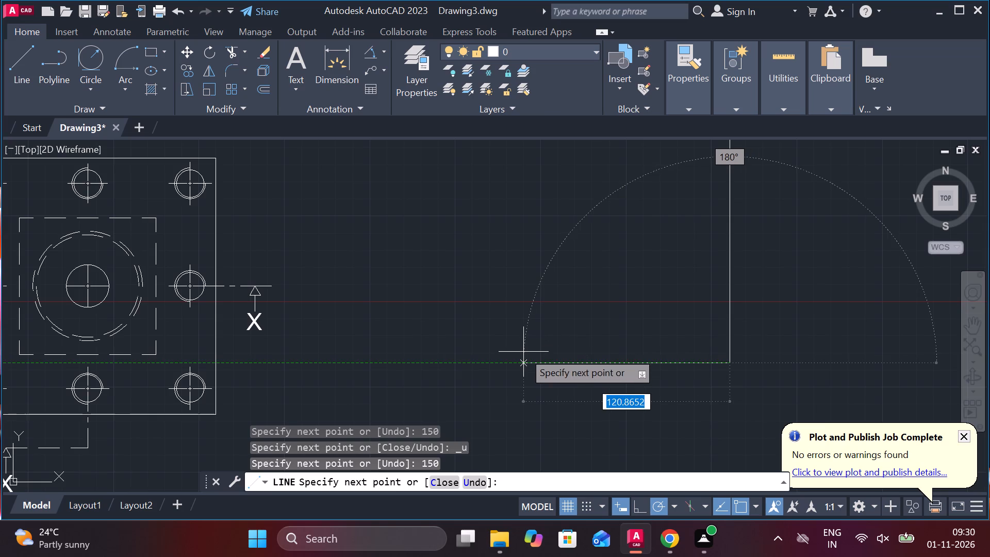
text(150)
key(Return)
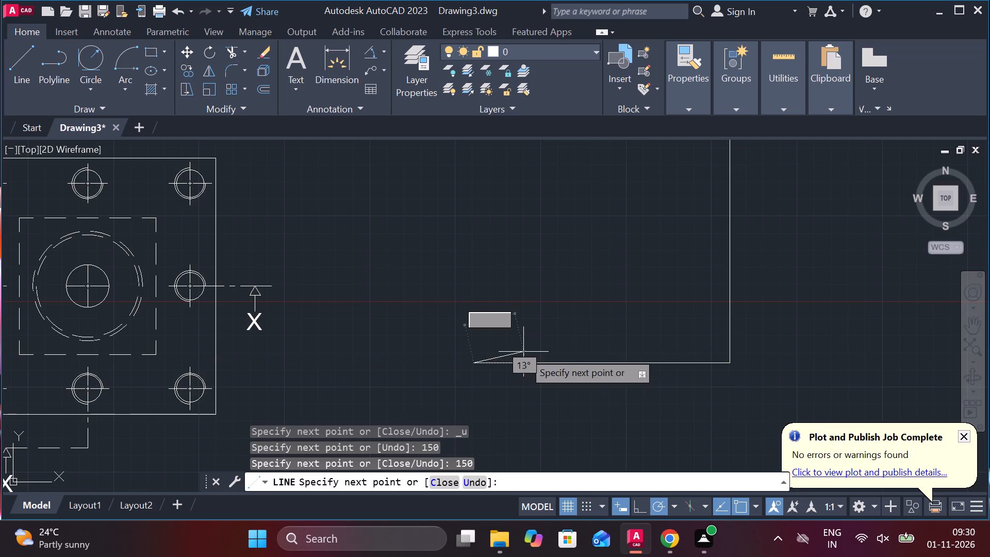
text(150)
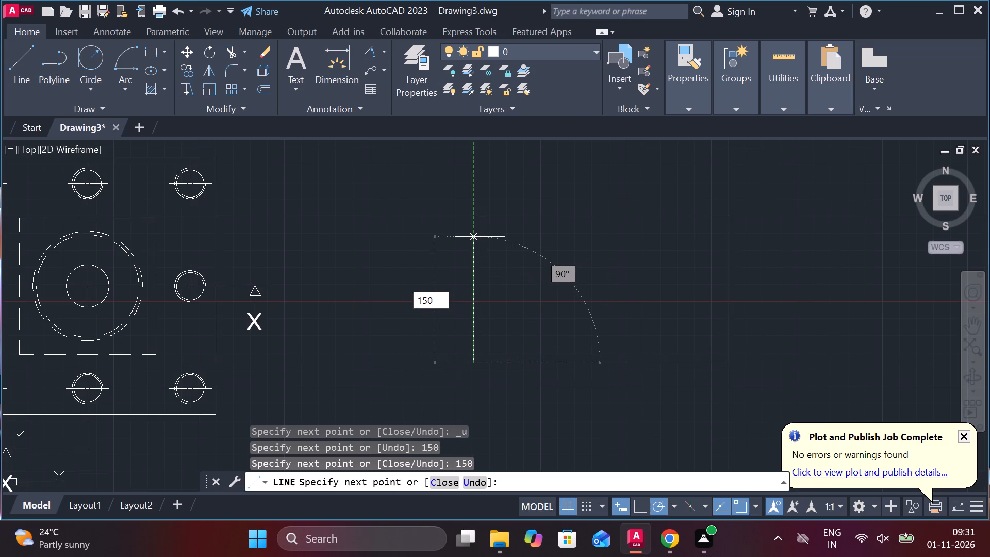
key(Return)
scroll(480, 237, down, 2)
scroll(485, 215, up, 2)
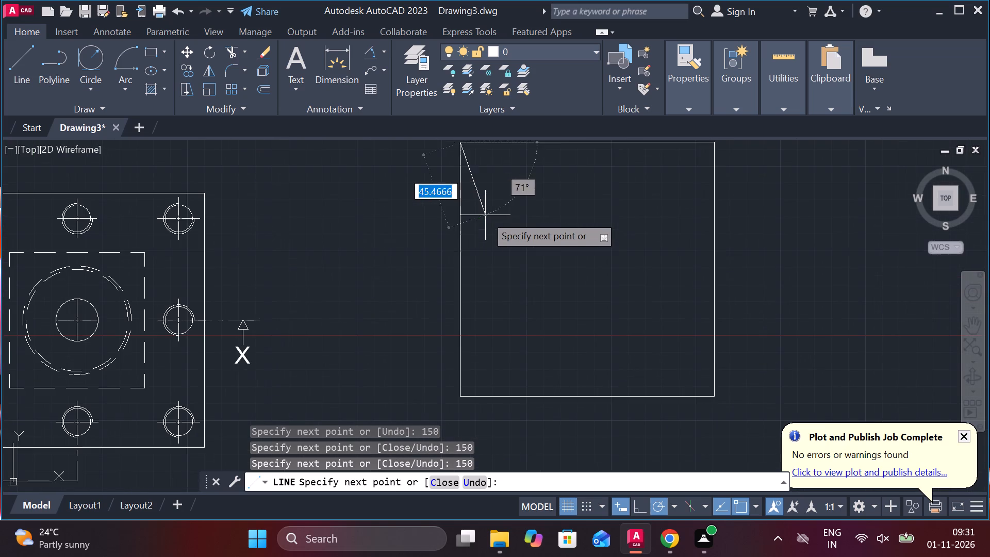
key(Escape)
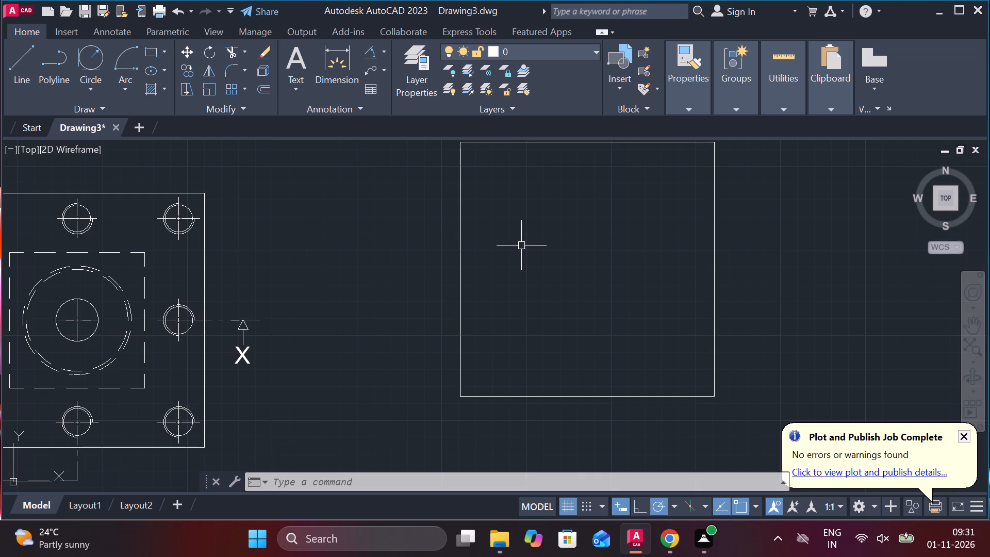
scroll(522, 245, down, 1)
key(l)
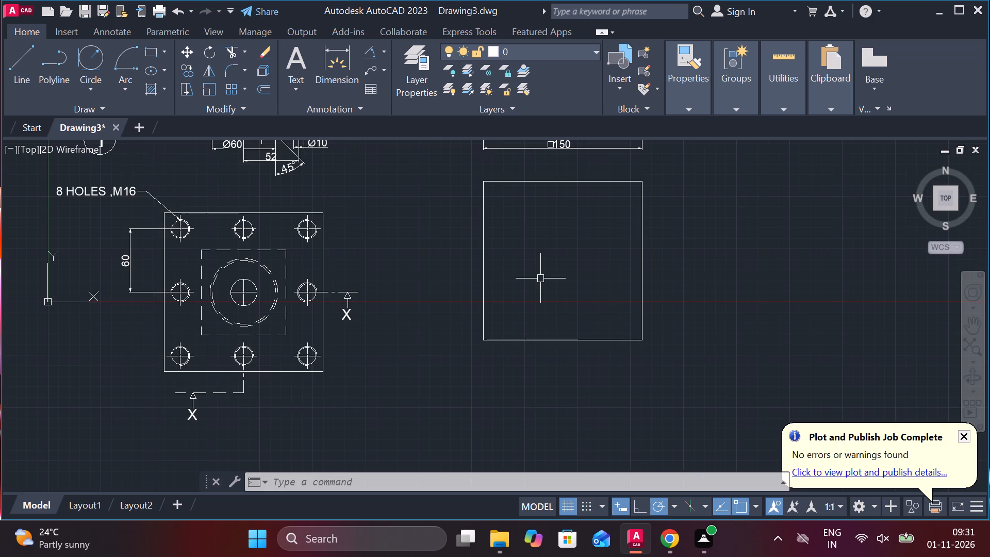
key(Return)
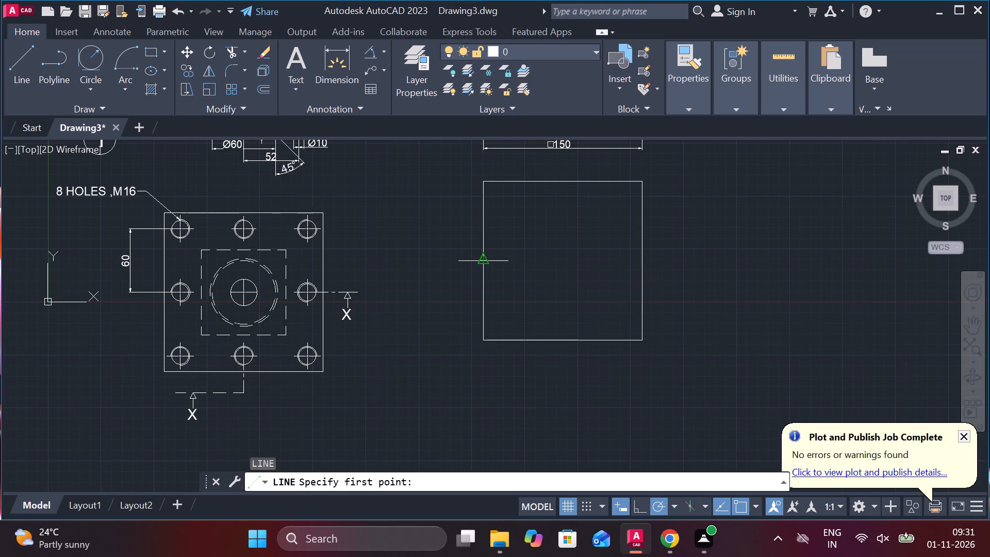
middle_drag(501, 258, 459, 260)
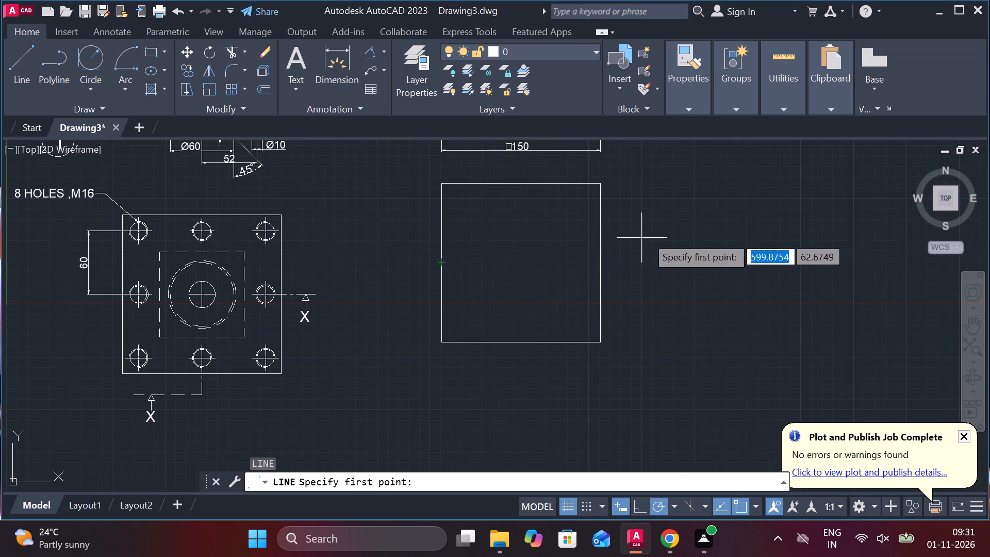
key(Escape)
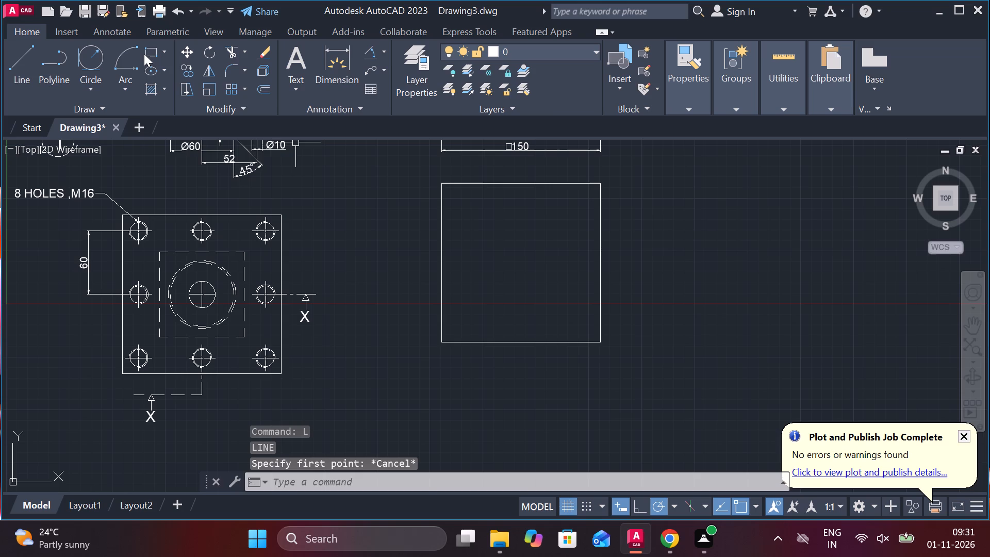
Draw a 116 × 116 rectangle in the empty space beside the 150-unit square.
click(147, 53)
middle_drag(532, 230, 461, 231)
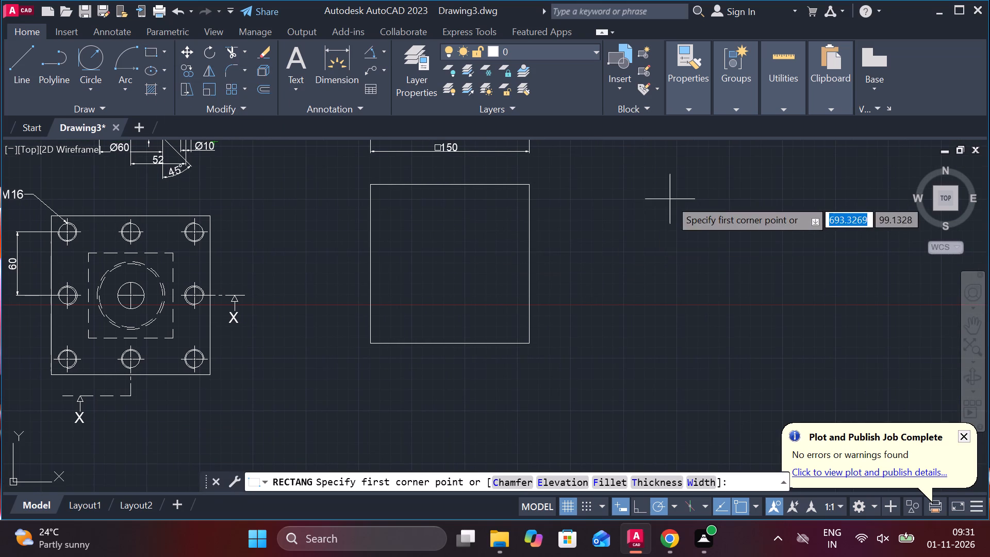
click(645, 196)
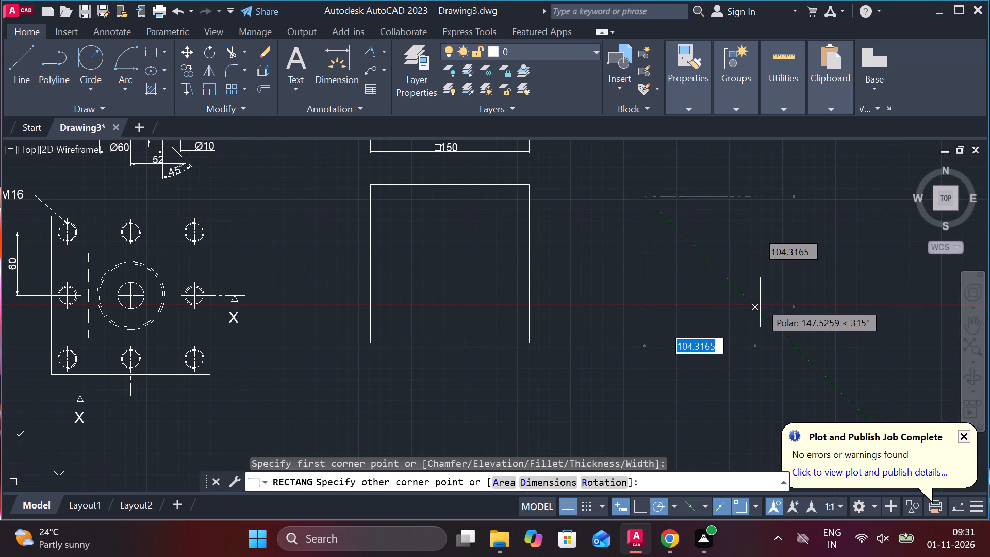
text(116)
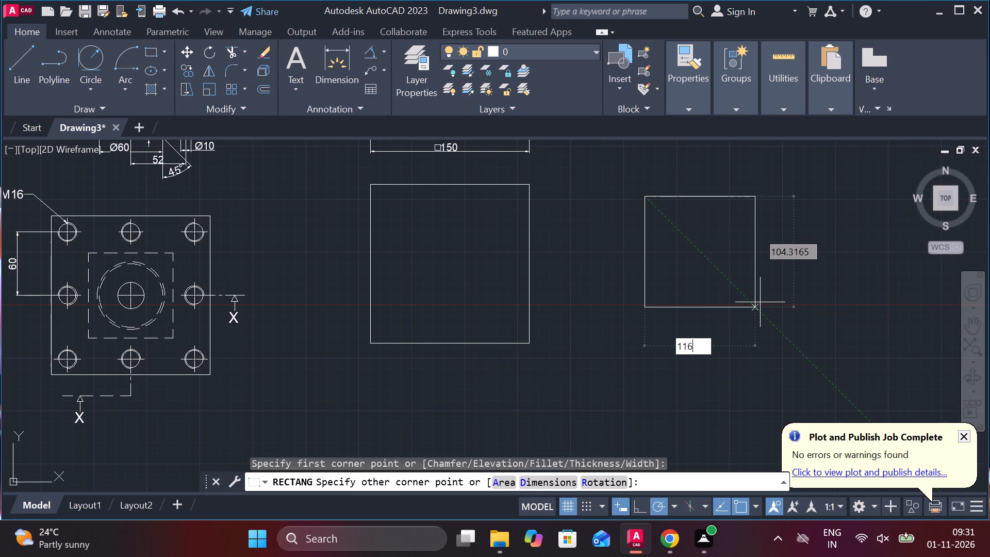
key(Tab)
text(116)
key(Return)
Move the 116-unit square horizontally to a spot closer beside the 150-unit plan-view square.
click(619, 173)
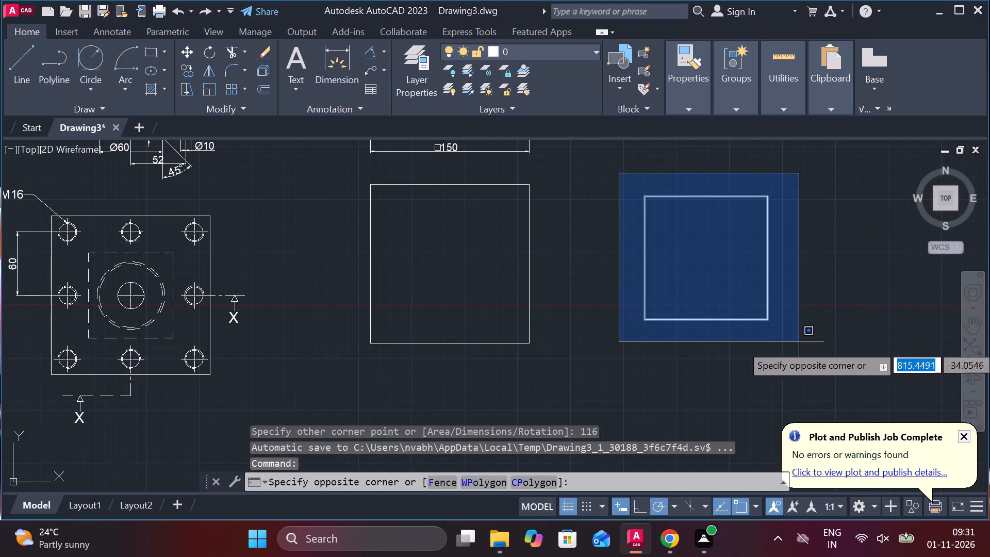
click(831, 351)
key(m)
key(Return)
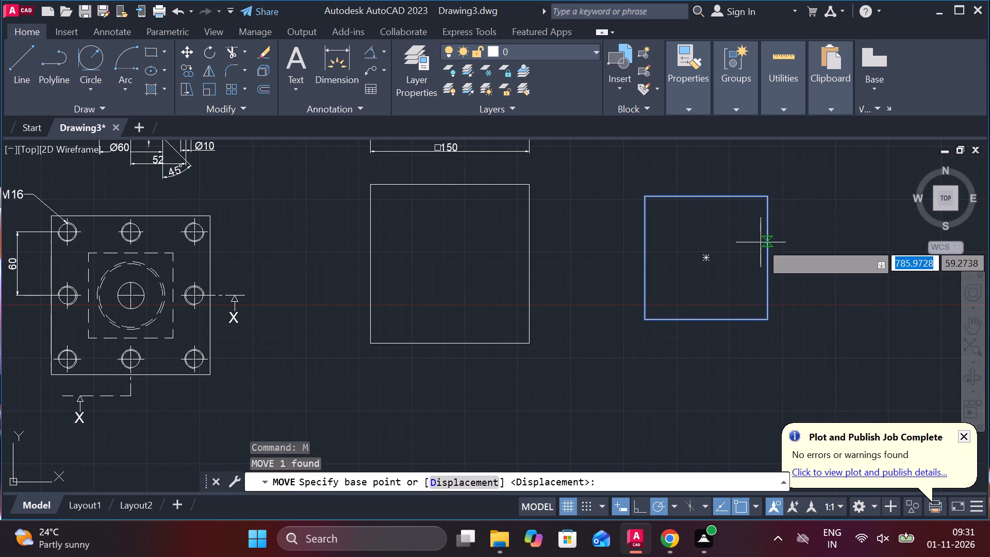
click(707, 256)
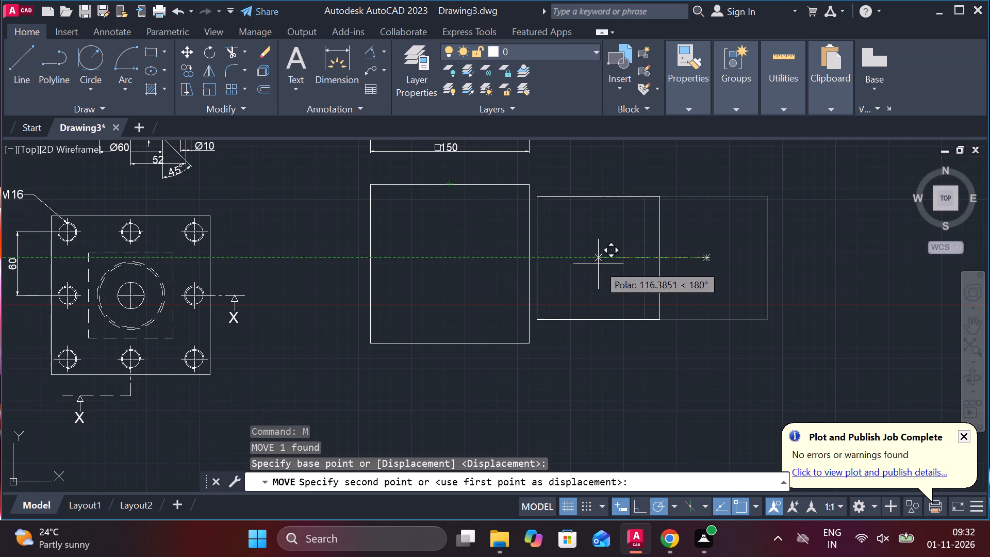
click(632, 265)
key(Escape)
Draw a horizontal centre line across the 150-unit square between the midpoints of its two side edges.
key(l)
key(Return)
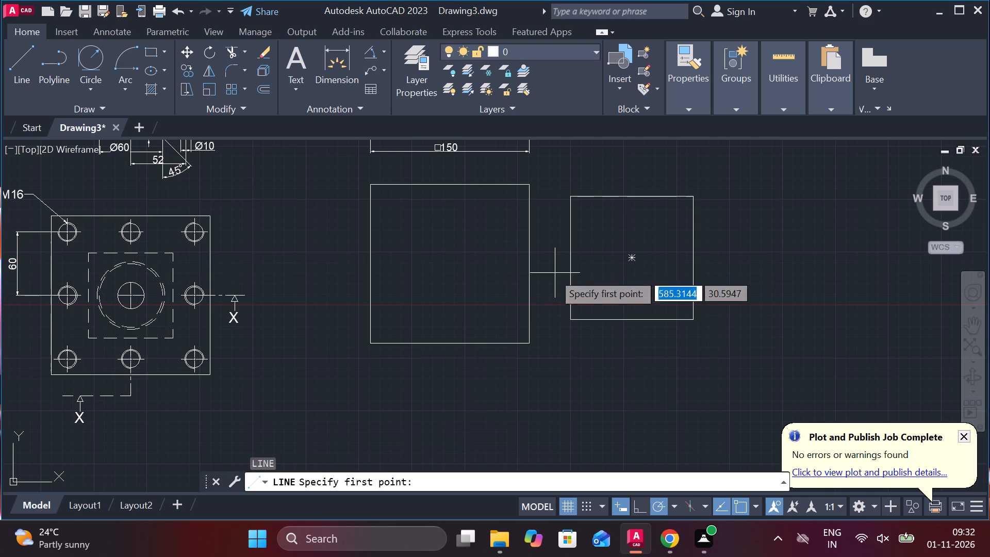
click(373, 259)
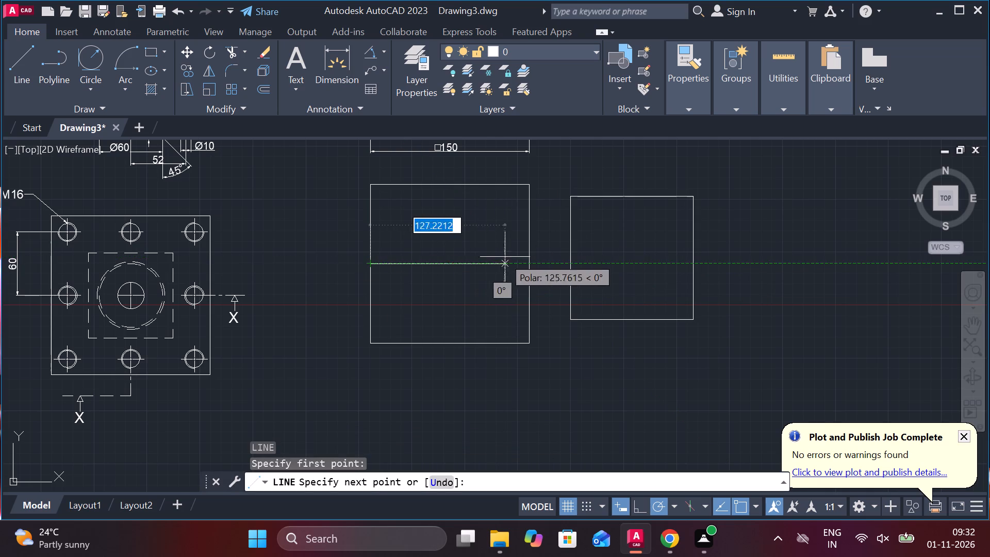
click(526, 265)
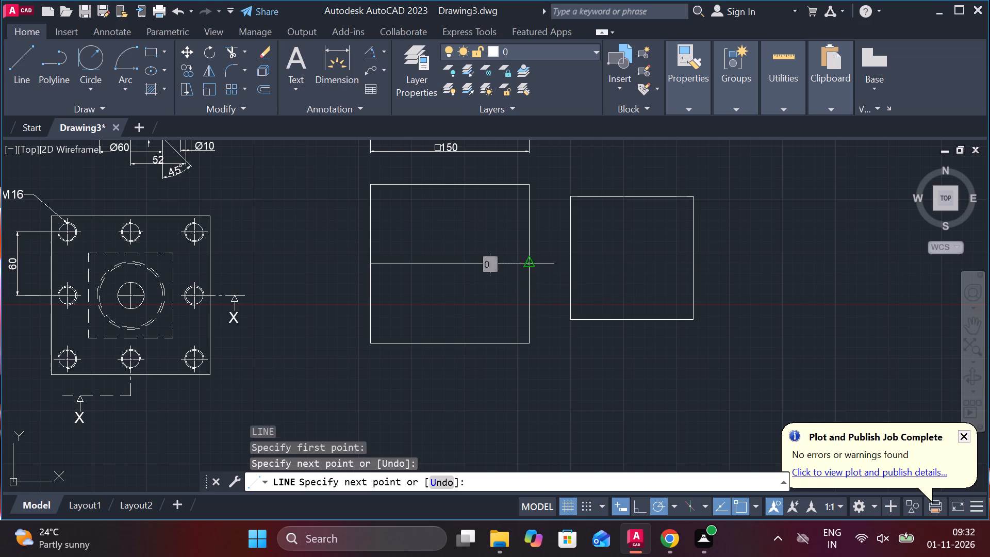
key(Escape)
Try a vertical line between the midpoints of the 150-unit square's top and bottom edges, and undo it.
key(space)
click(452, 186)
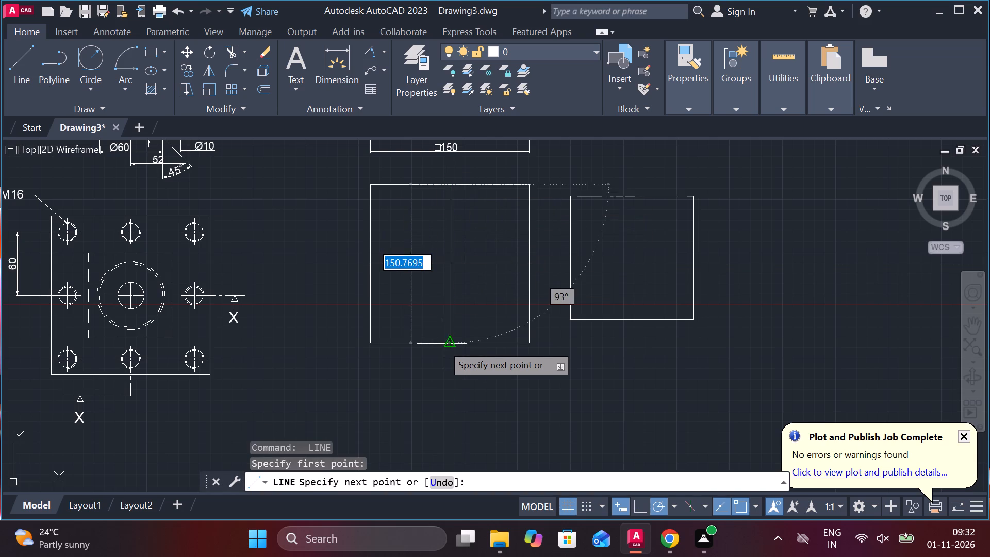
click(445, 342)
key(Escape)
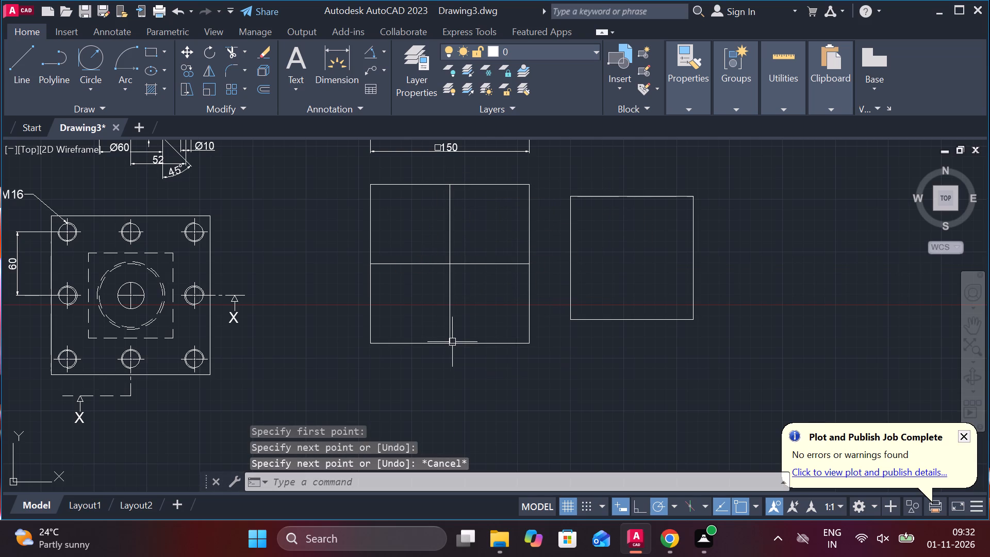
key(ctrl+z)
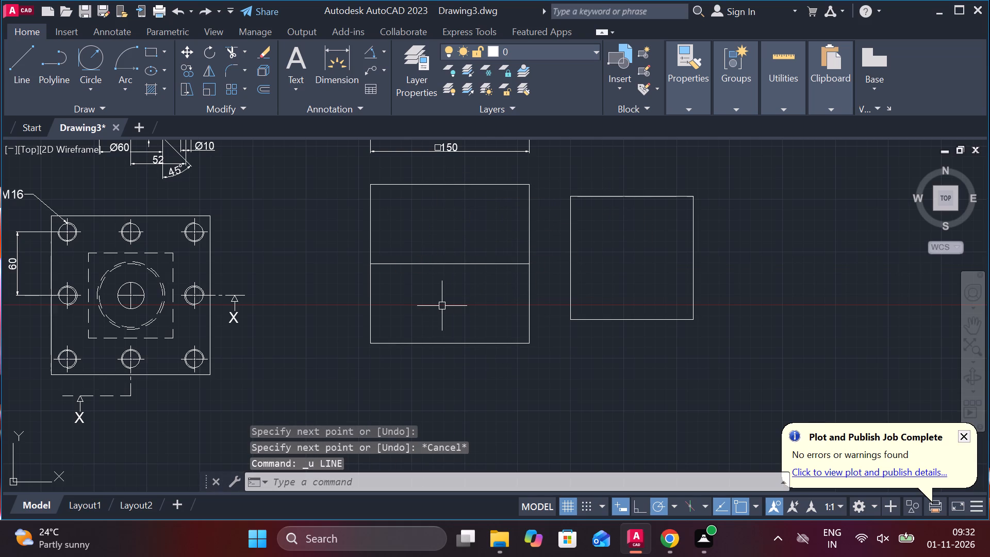
Draw a vertical centre line through the 150-unit square, from its top edge's midpoint to its bottom edge.
key(l)
key(Return)
click(450, 187)
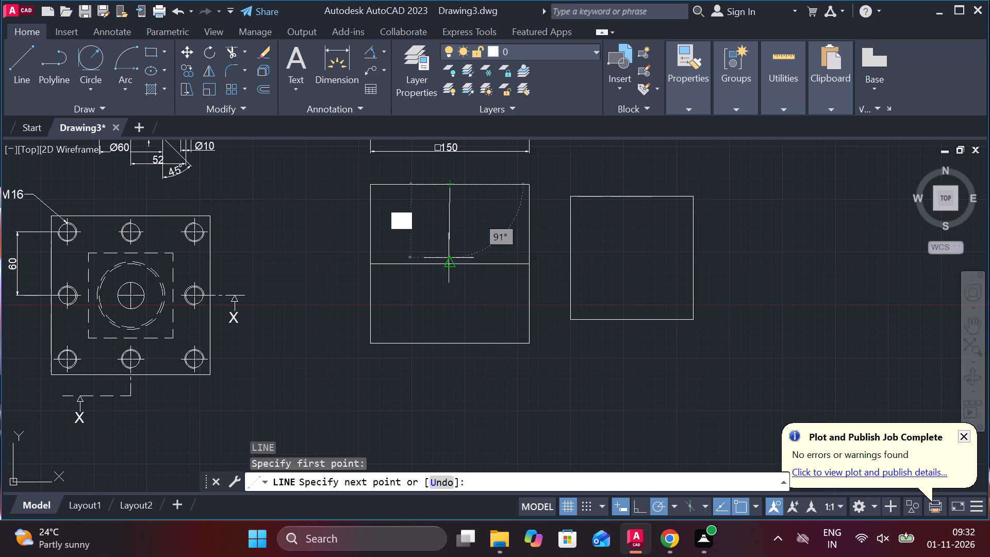
click(447, 338)
key(Escape)
Move the 116-unit square by its centre onto the intersection of the 150-unit square's centre lines.
click(556, 179)
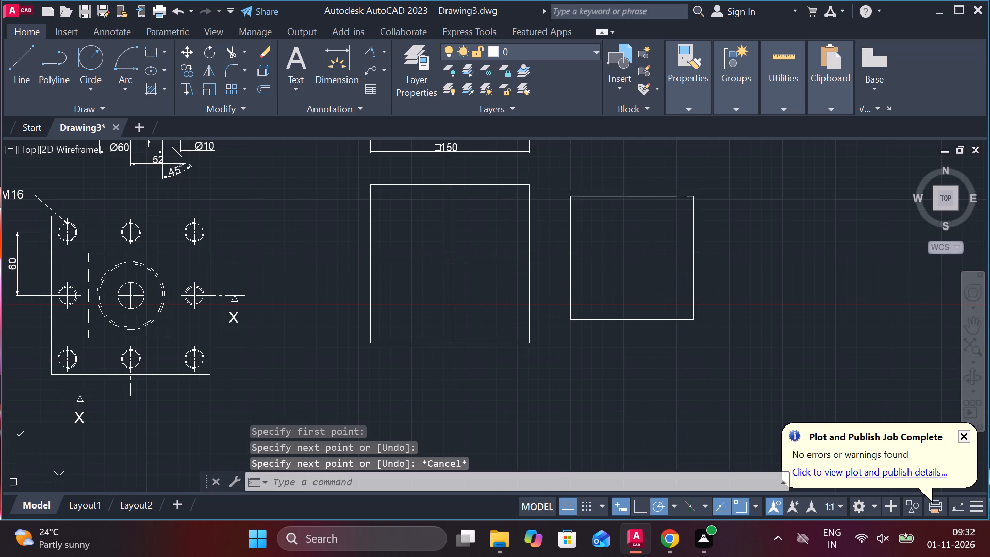
click(732, 343)
key(m)
key(Return)
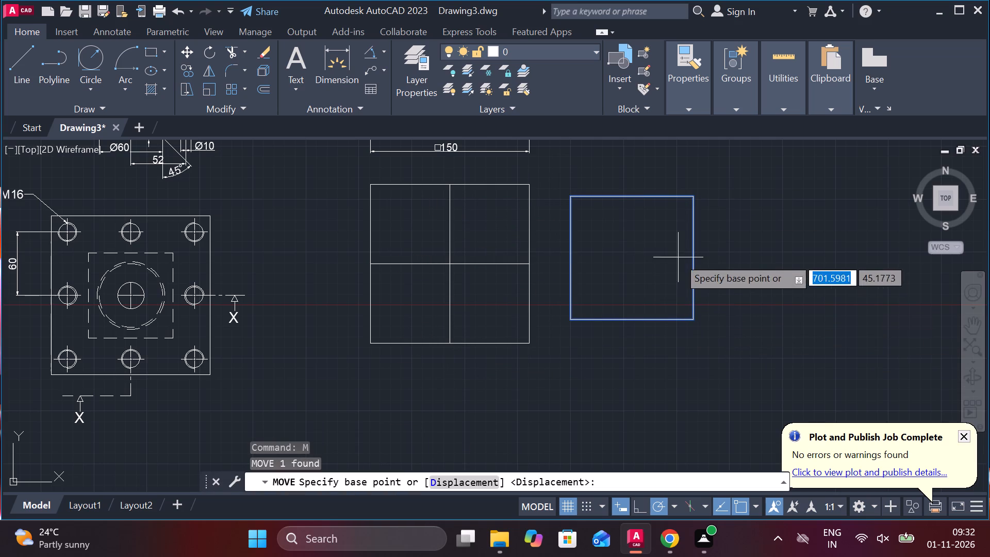
click(633, 261)
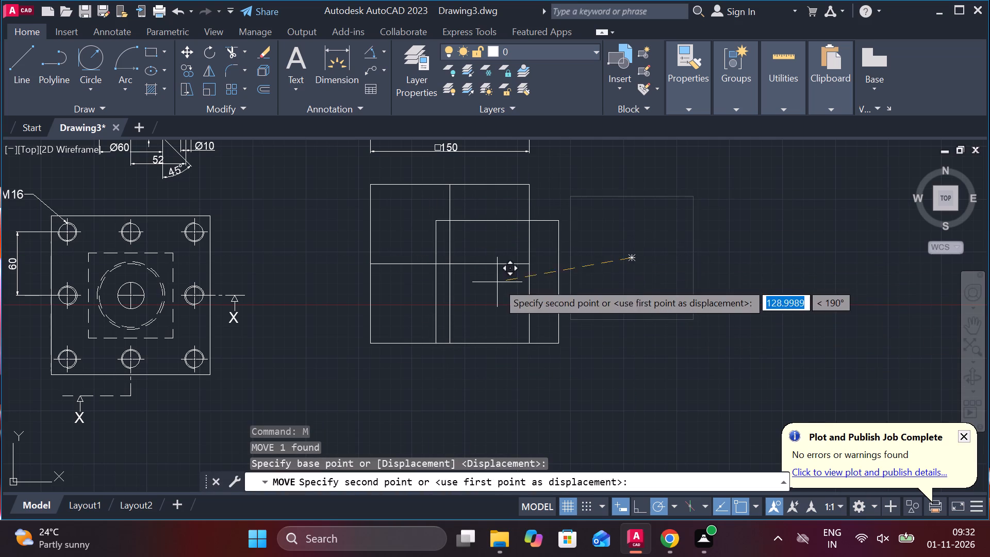
click(449, 267)
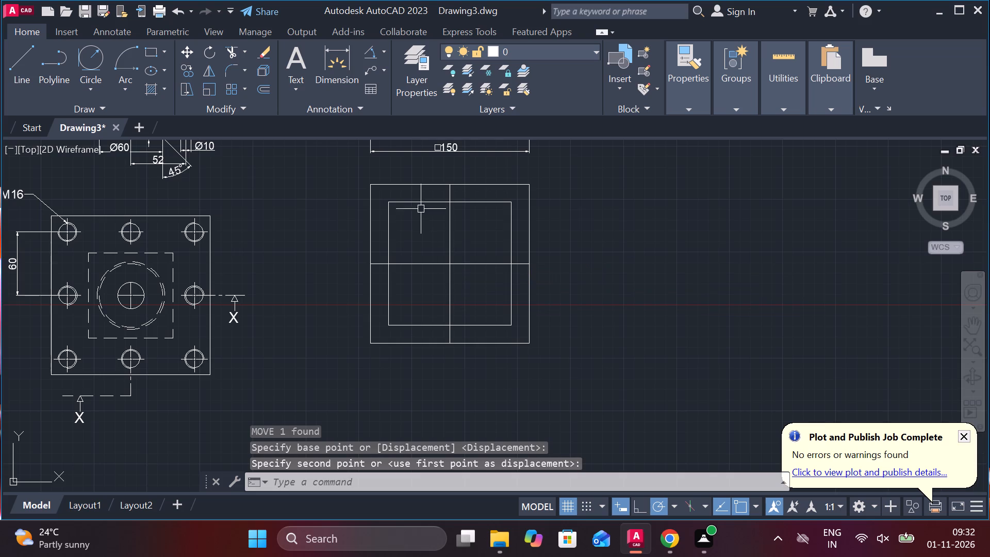
Draw a 17-diameter circle centred on the 116-unit square's upper-left corner.
scroll(415, 193, up, 2)
middle_drag(401, 223, 410, 285)
key(Escape)
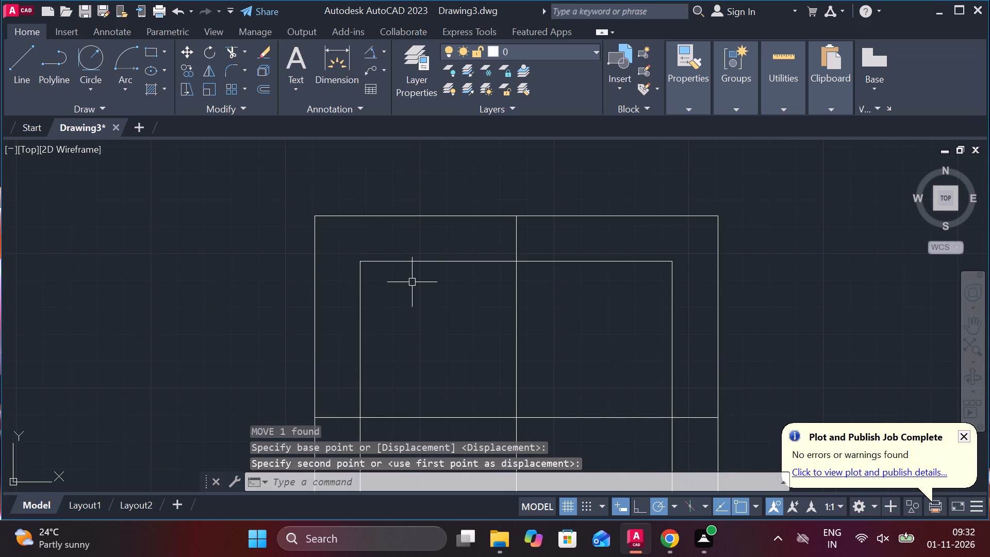
text(C)
key(space)
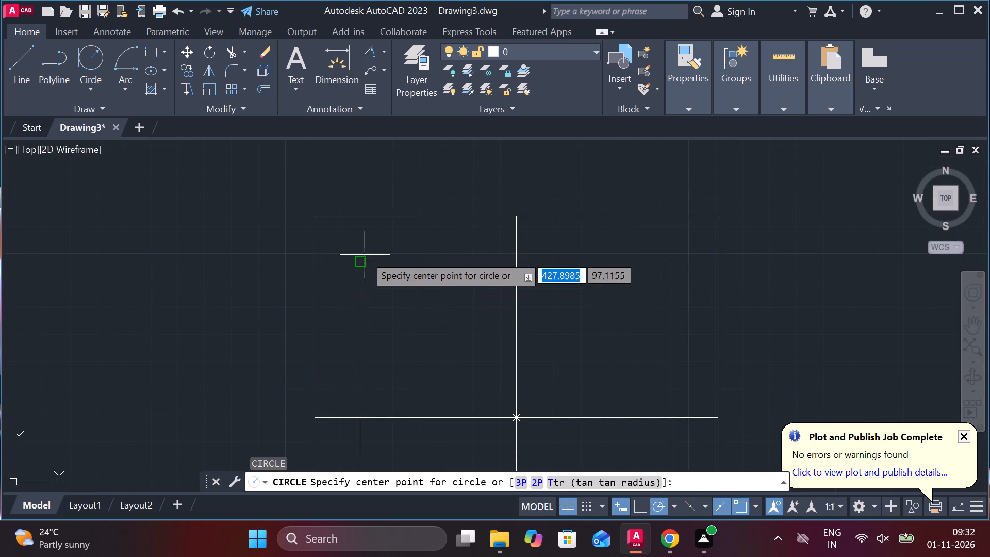
click(359, 259)
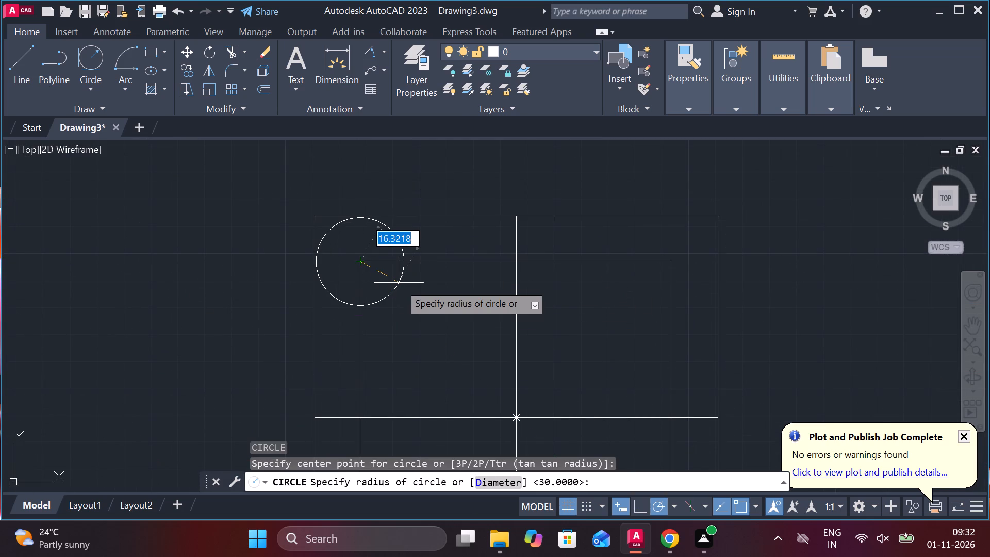
text(D)
key(space)
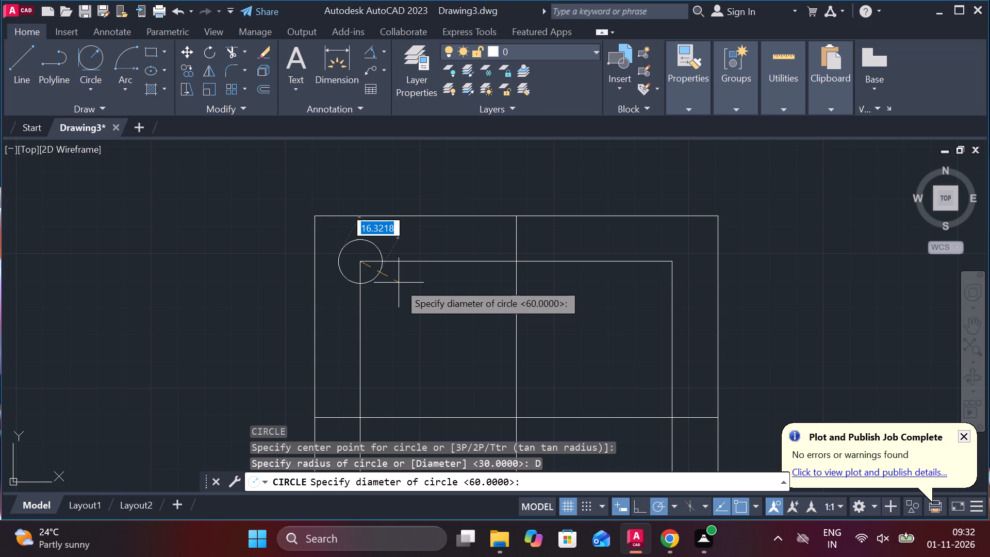
key(1)
text(7)
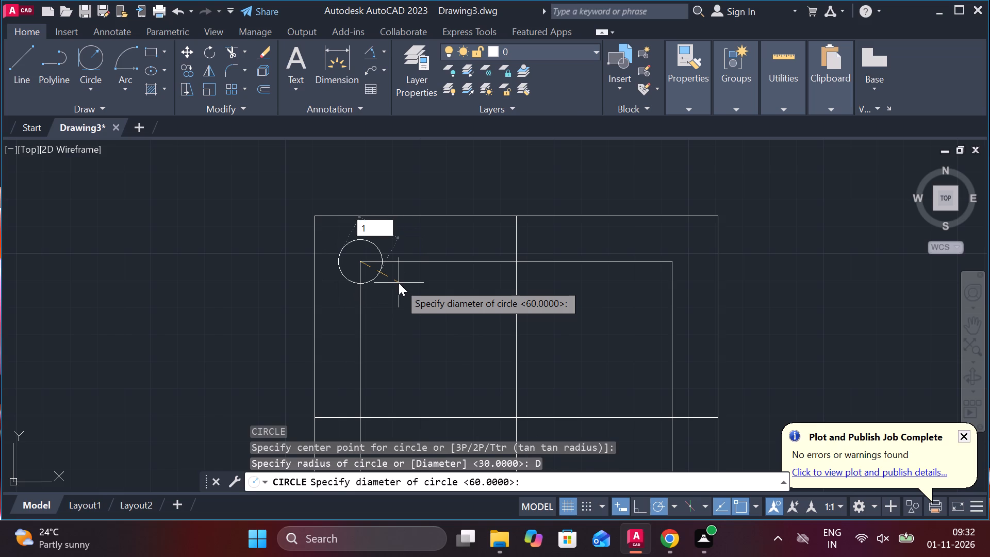
key(space)
Draw a concentric 25-diameter circle around the 17-diameter circle at the 116-unit square's upper-left corner.
text(C)
key(space)
click(364, 262)
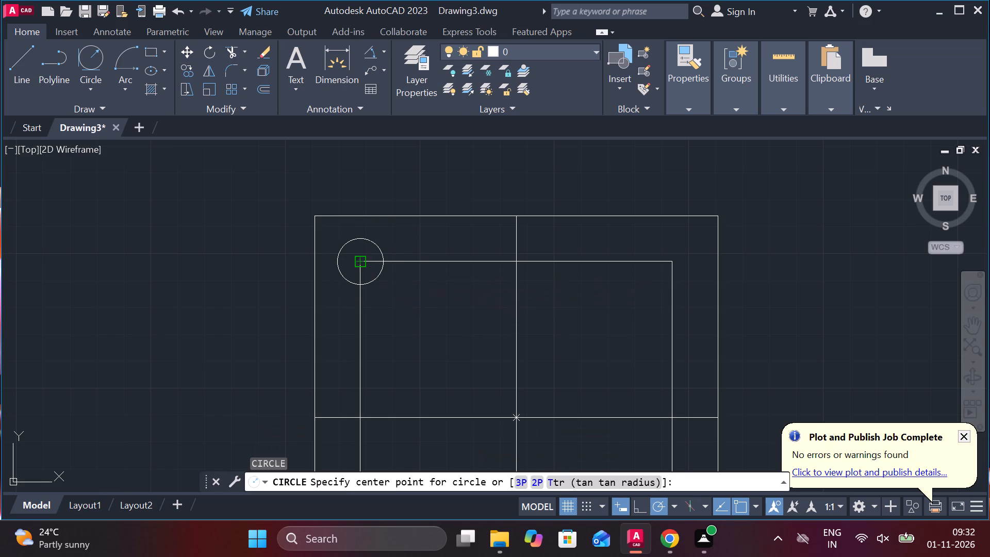
text(D 25)
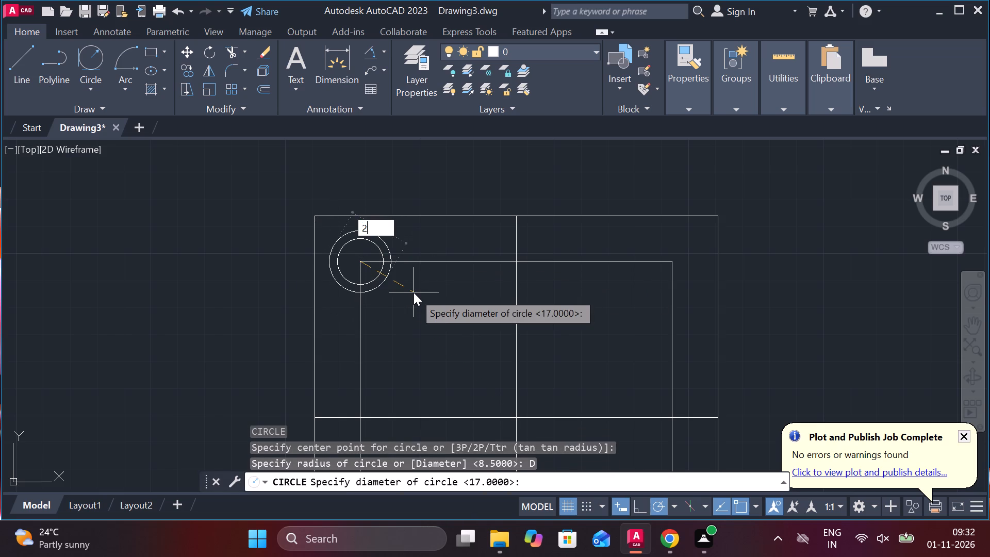
key(space)
Copy the concentric 17 and 25-diameter circles from their centre to the 116-unit square's other three corners.
click(386, 256)
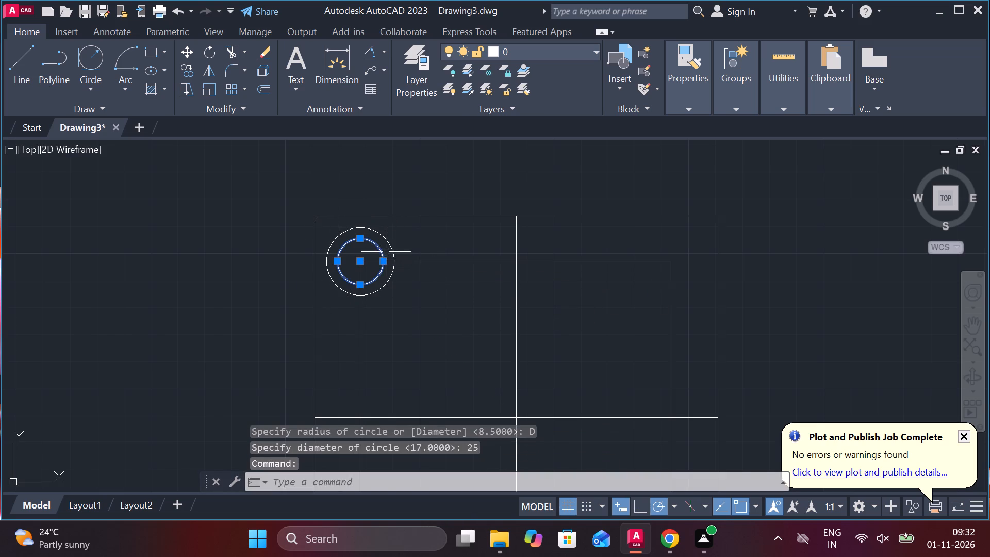
click(389, 244)
text(CO)
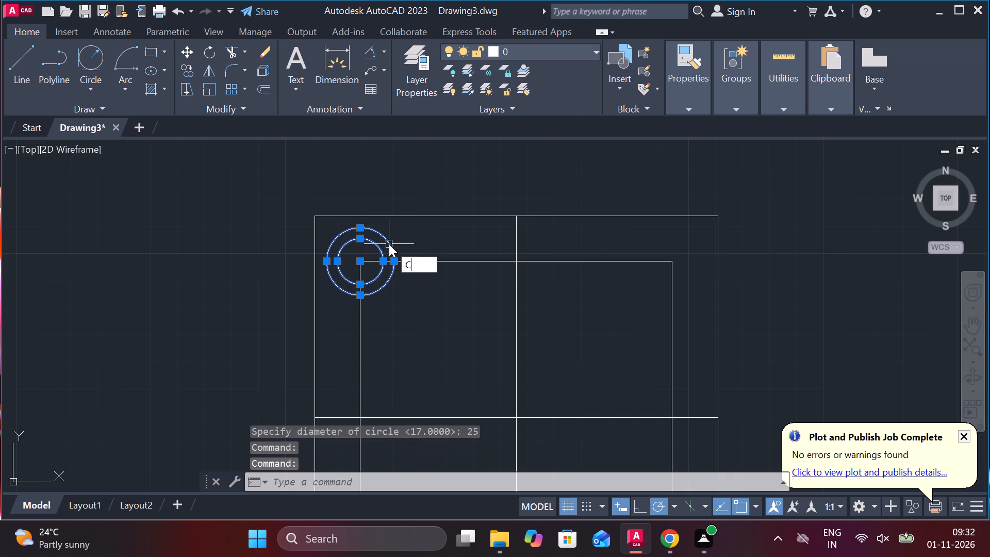
key(Return)
click(362, 260)
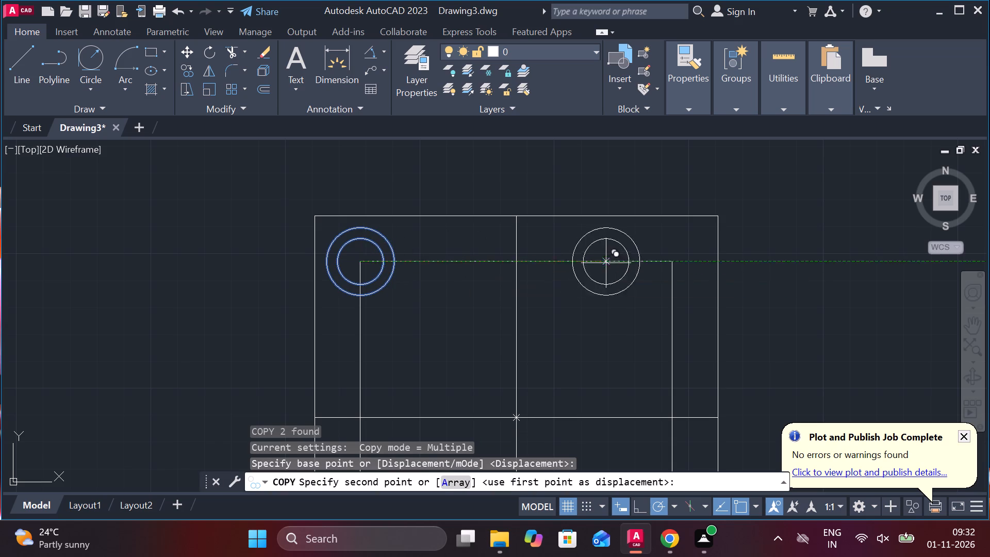
click(670, 262)
scroll(668, 266, down, 2)
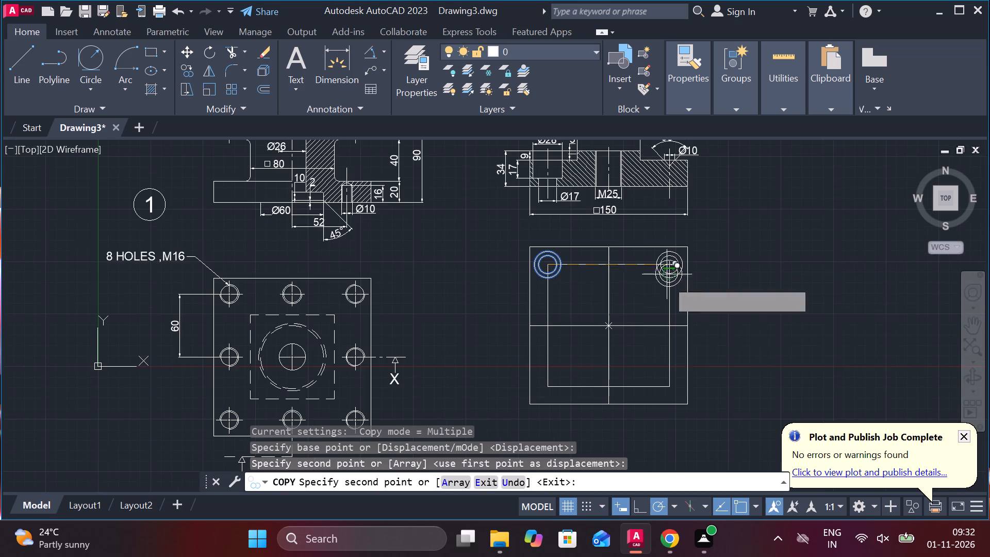
click(670, 387)
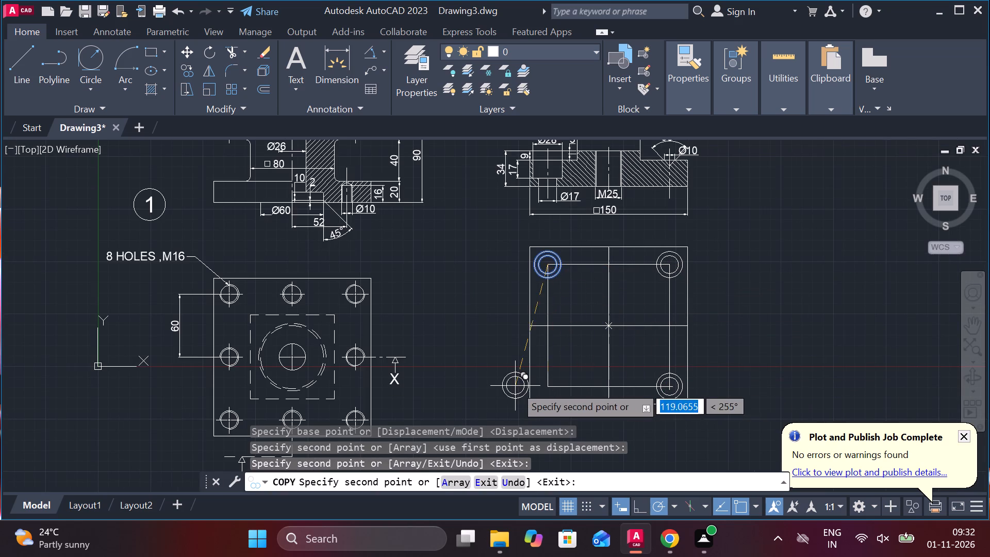
click(544, 385)
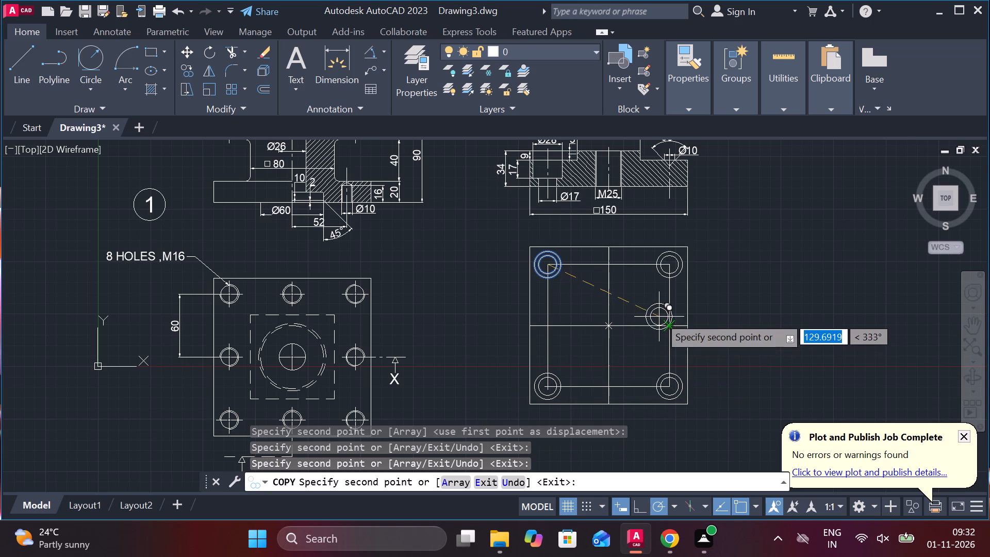
key(Escape)
Erase the 116-unit construction square that joins the four hole centres.
click(549, 308)
text(E)
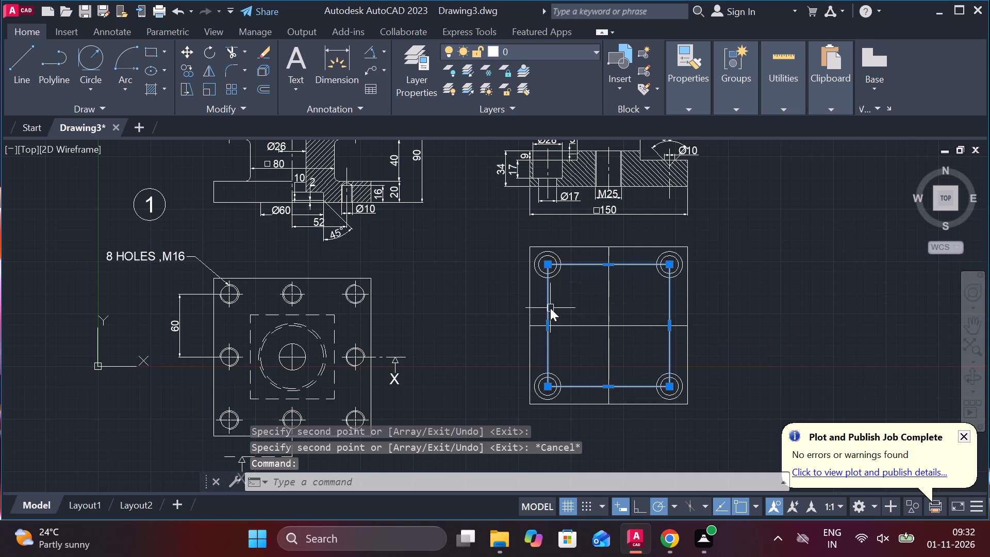
key(space)
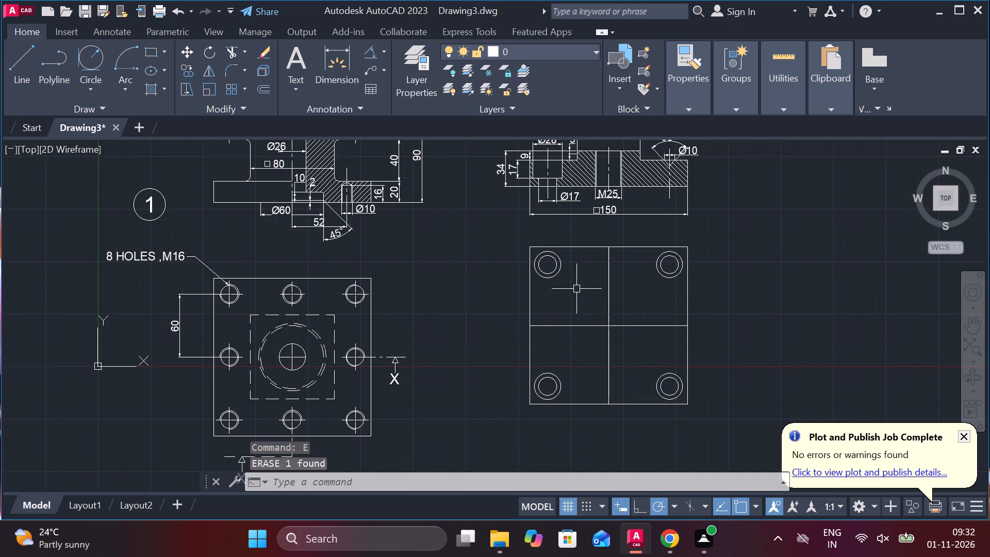
Add centre marks to the four corner holes of the 150-unit plan view.
text(CM)
key(space)
click(558, 274)
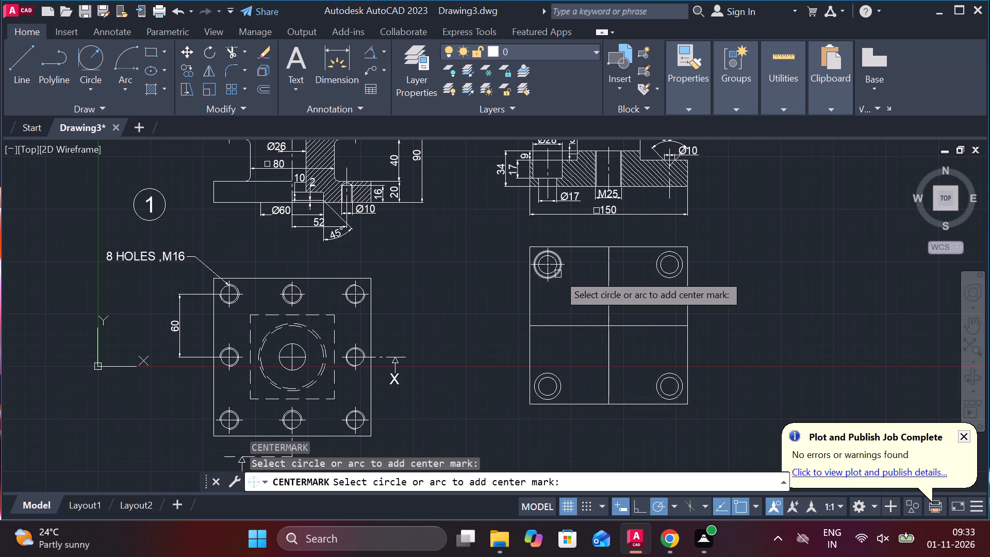
click(660, 274)
click(663, 371)
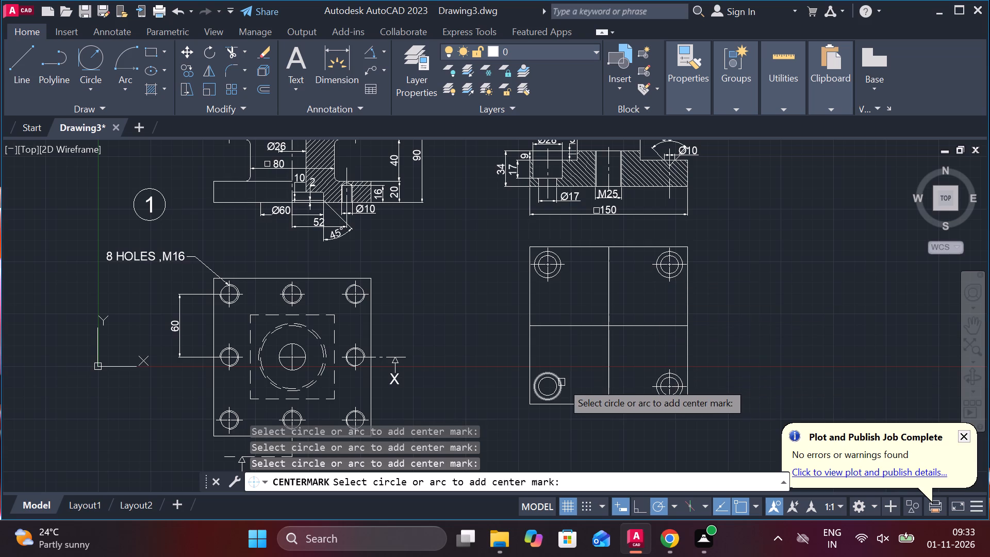
click(562, 382)
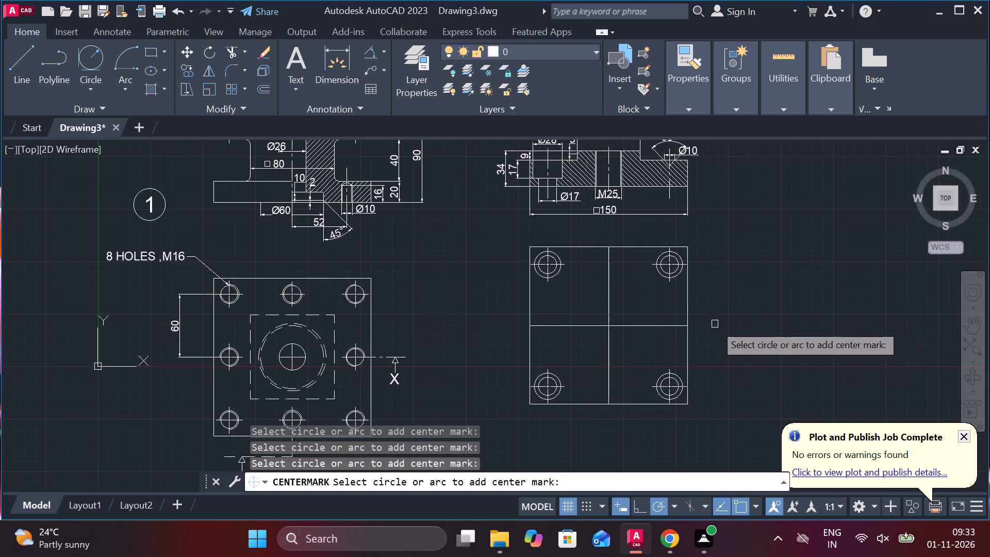
scroll(706, 321, up, 1)
key(Escape)
Draw a 104-diameter circle centred on the centreline intersection of the 150-unit plan view.
middle_drag(724, 318, 679, 318)
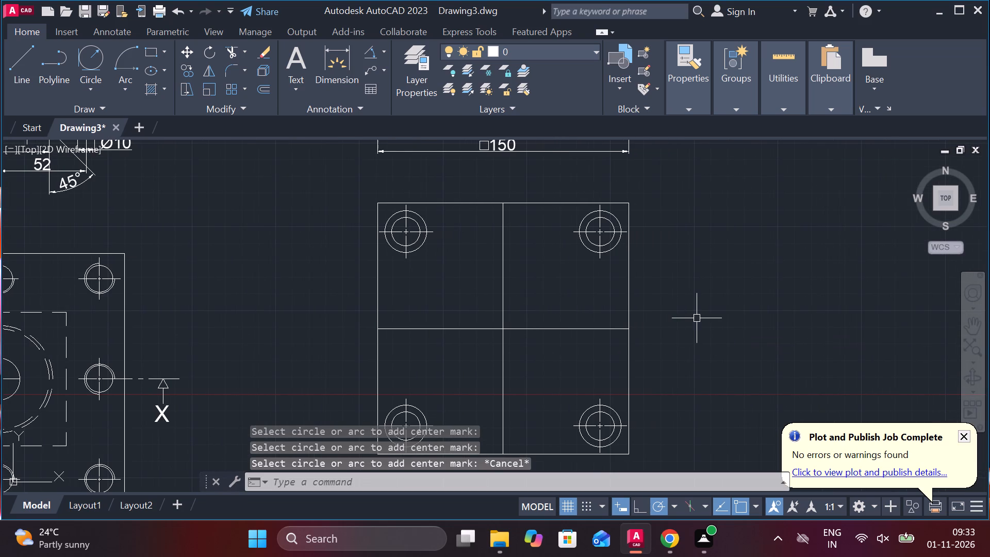
key(c)
key(space)
click(504, 325)
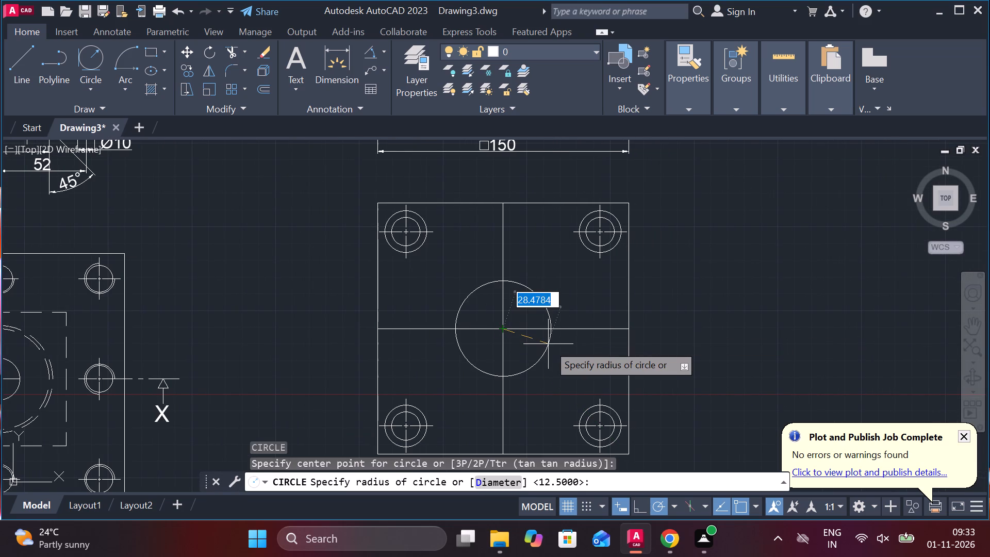
text(D 10)
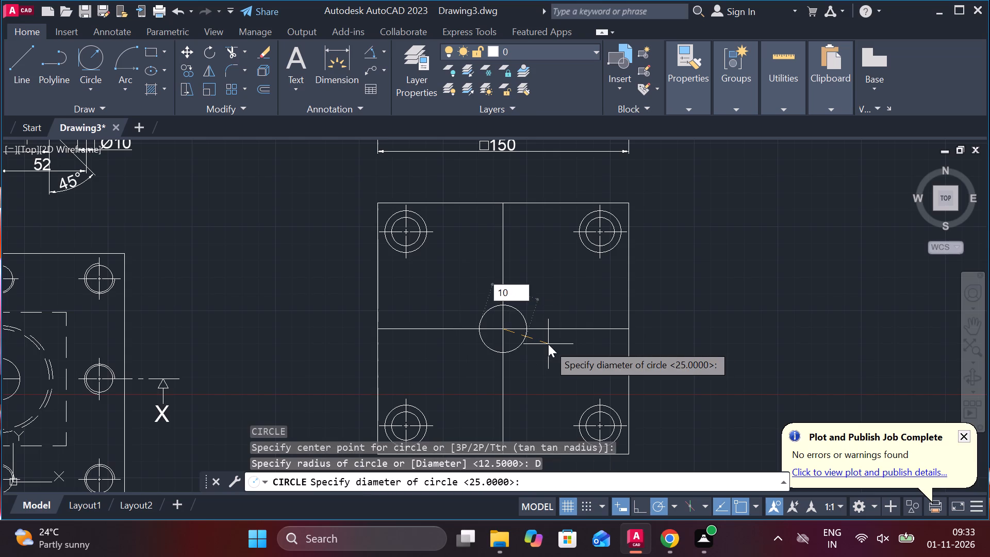
key(4)
key(Return)
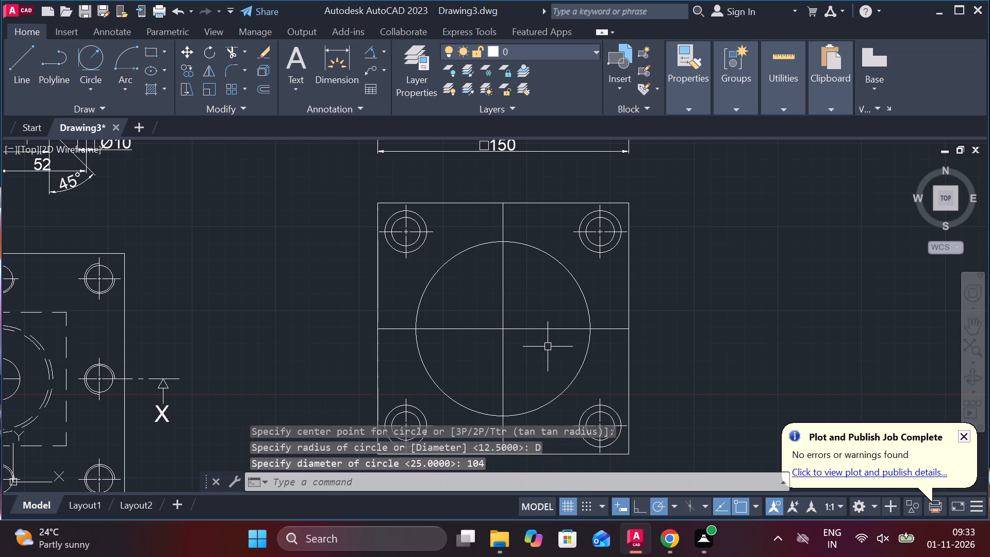
key(Escape)
Draw a 25-diameter circle concentric with the 104-diameter circle in the plan view.
text(C)
key(space)
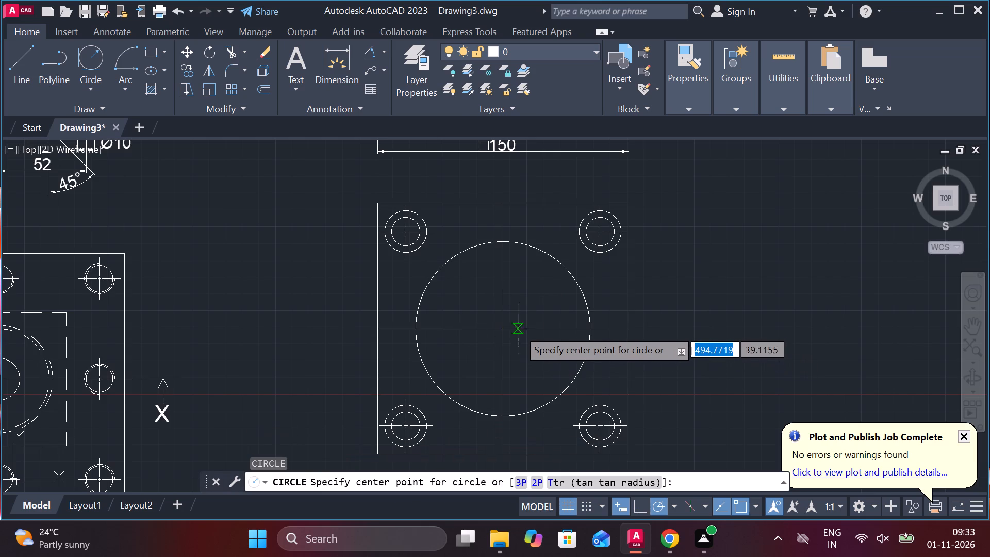
click(499, 329)
text(D)
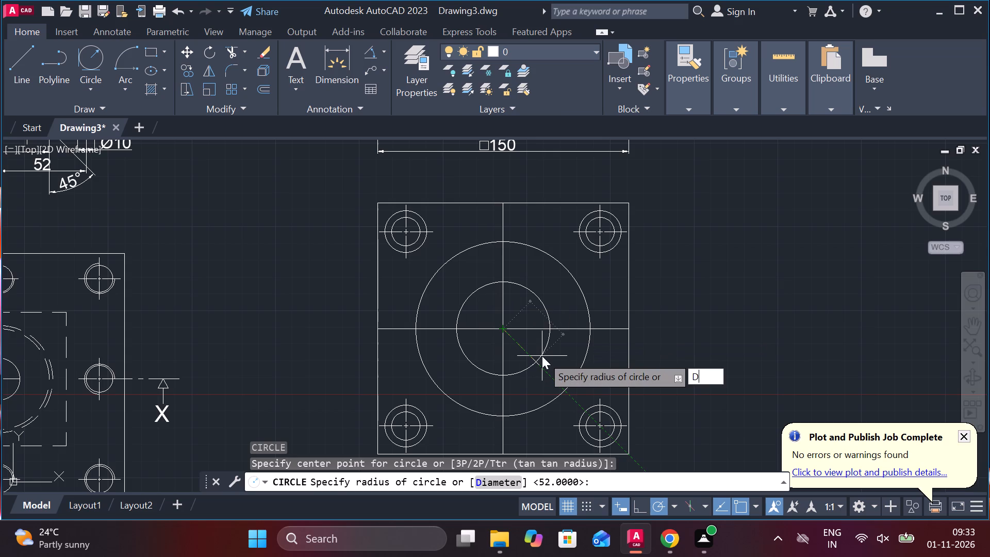
key(space)
text(24)
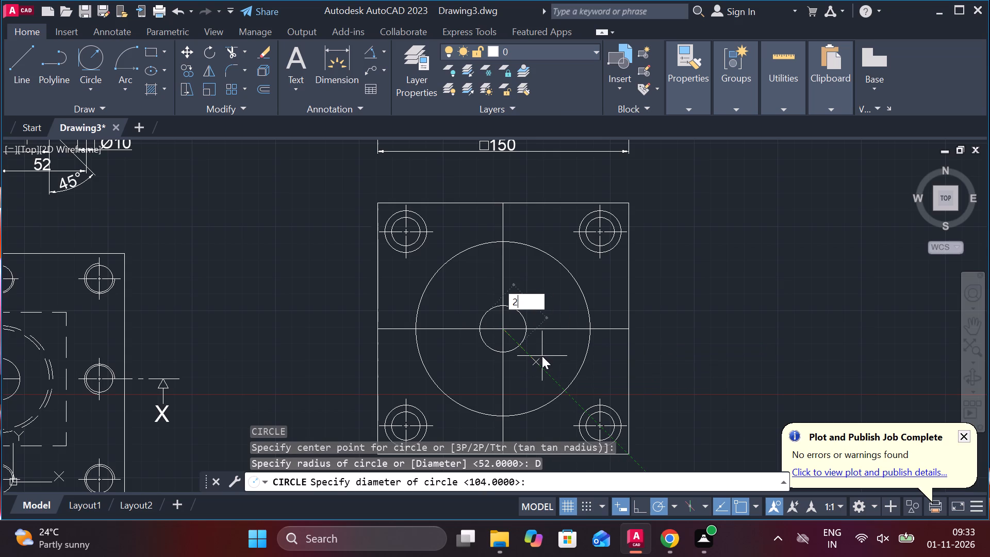
key(BackSpace)
text(5)
key(space)
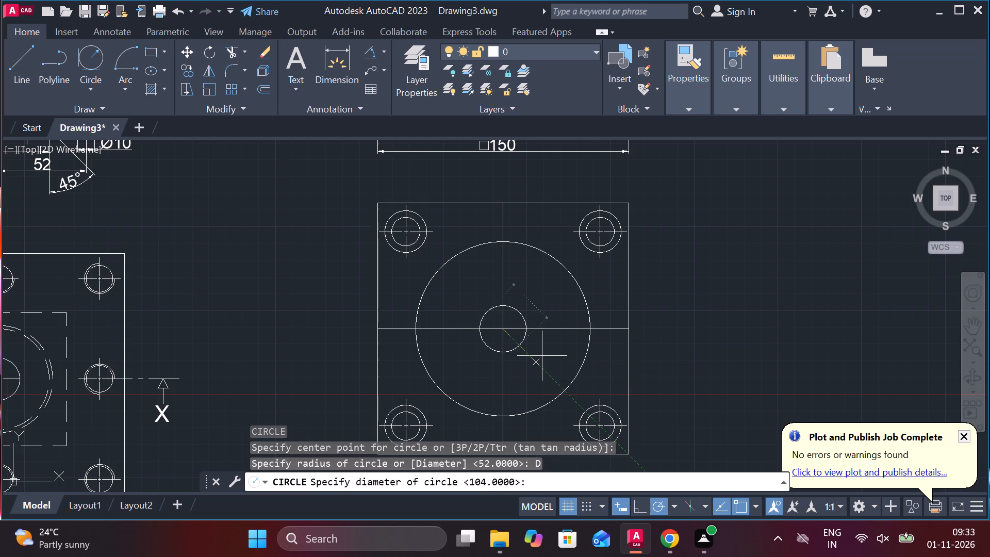
Draw a 60-diameter circle concentric with the 25 and 104-diameter circles.
text(C)
key(space)
click(508, 332)
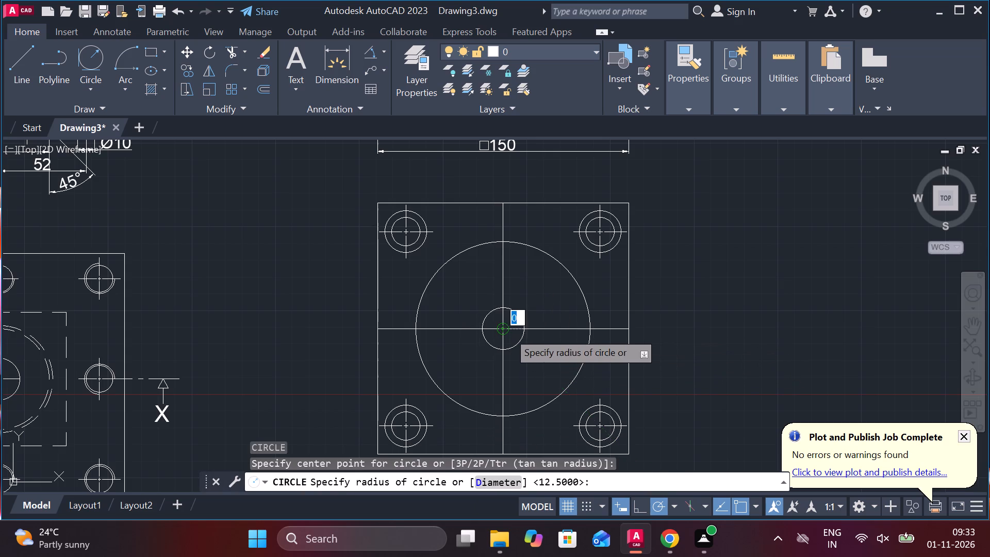
text(D 60)
key(Return)
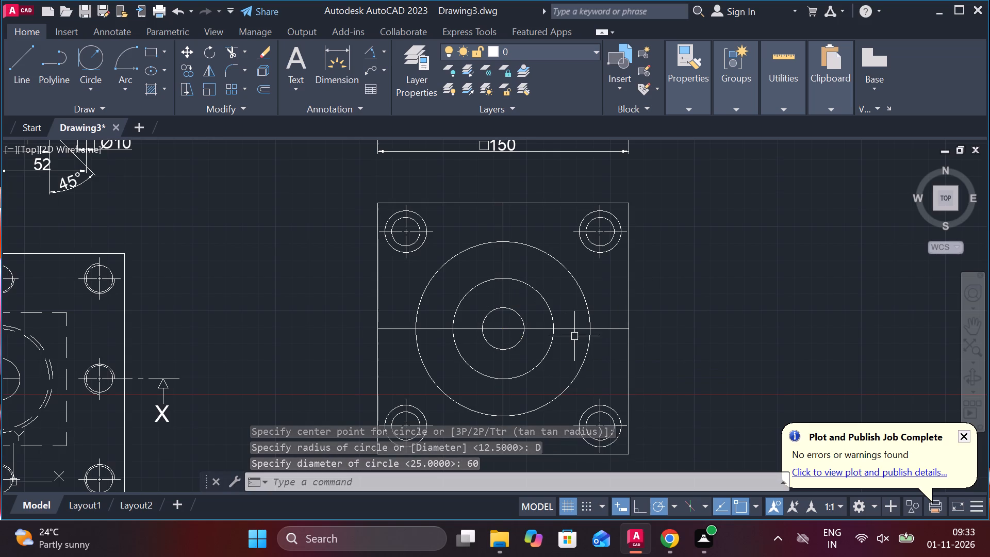
Check the diameters of the two dashed concentric circles in the flanged part's plan view, without placing dimensions.
scroll(575, 330, down, 2)
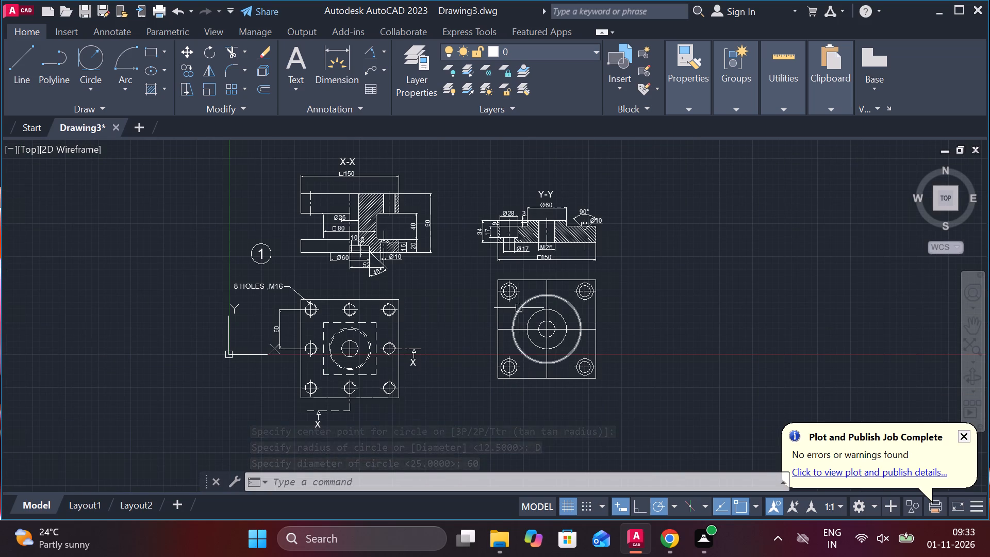
scroll(346, 326, up, 3)
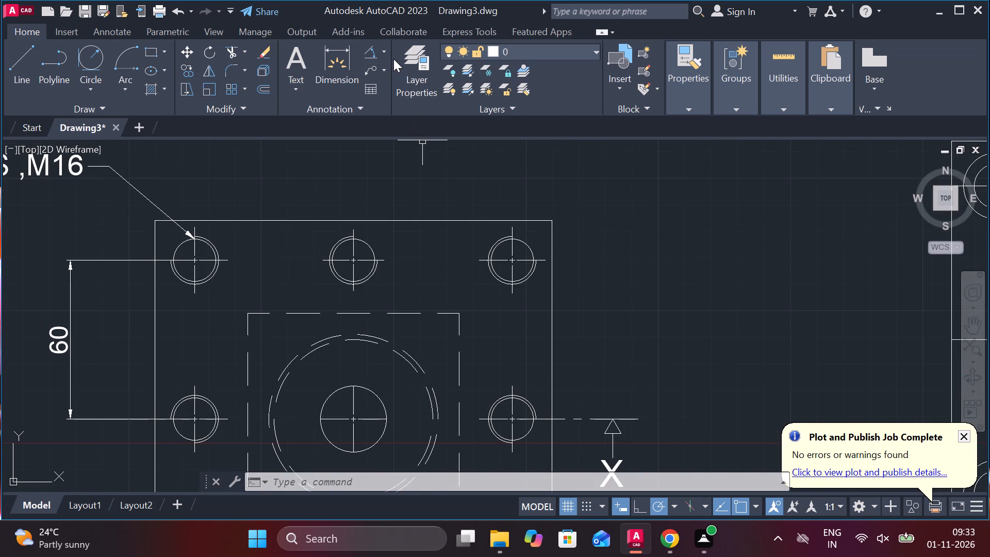
click(389, 52)
click(415, 235)
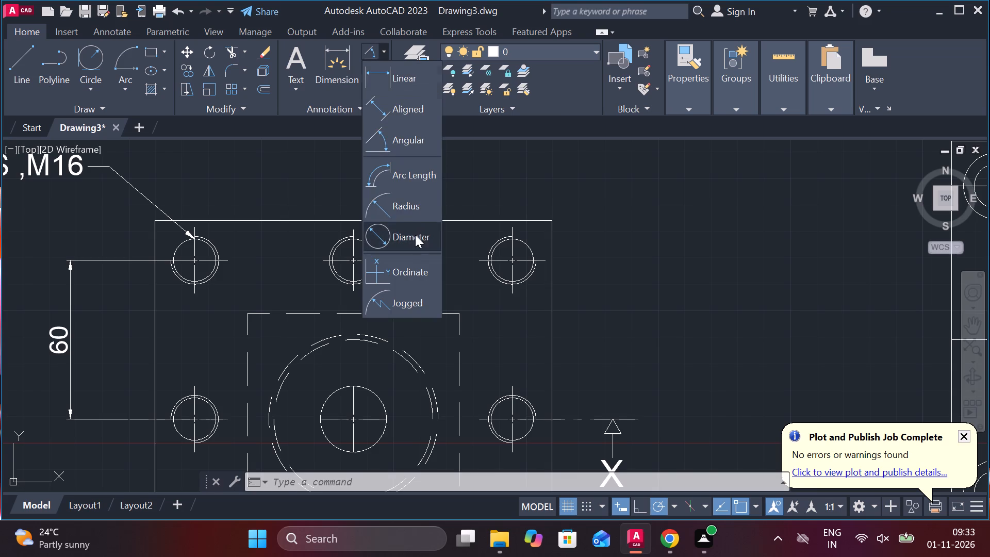
click(408, 366)
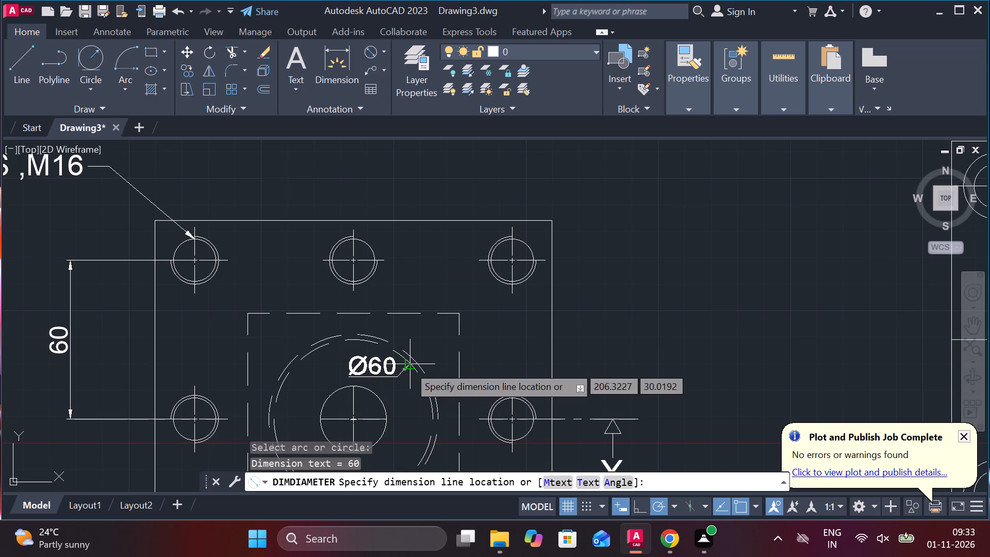
key(Escape)
click(369, 48)
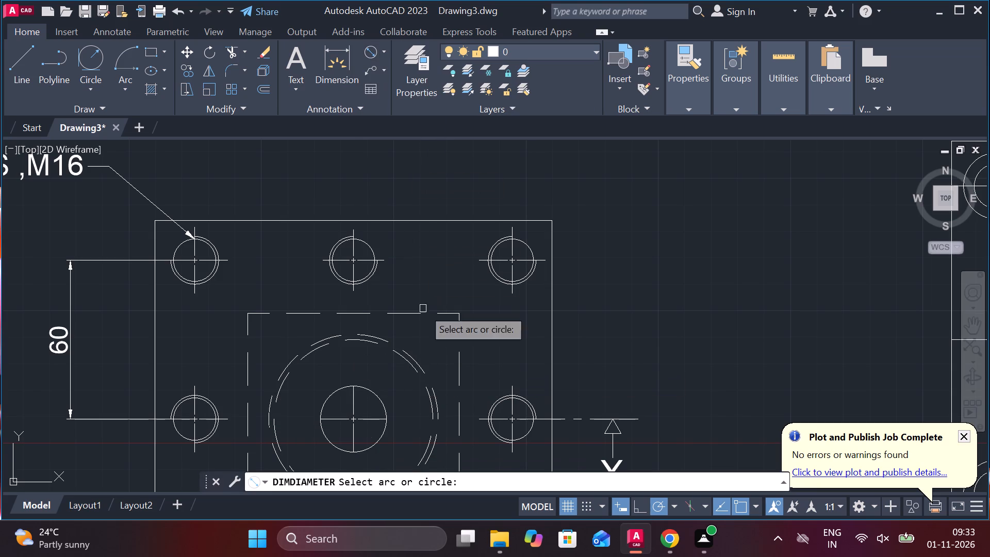
click(414, 355)
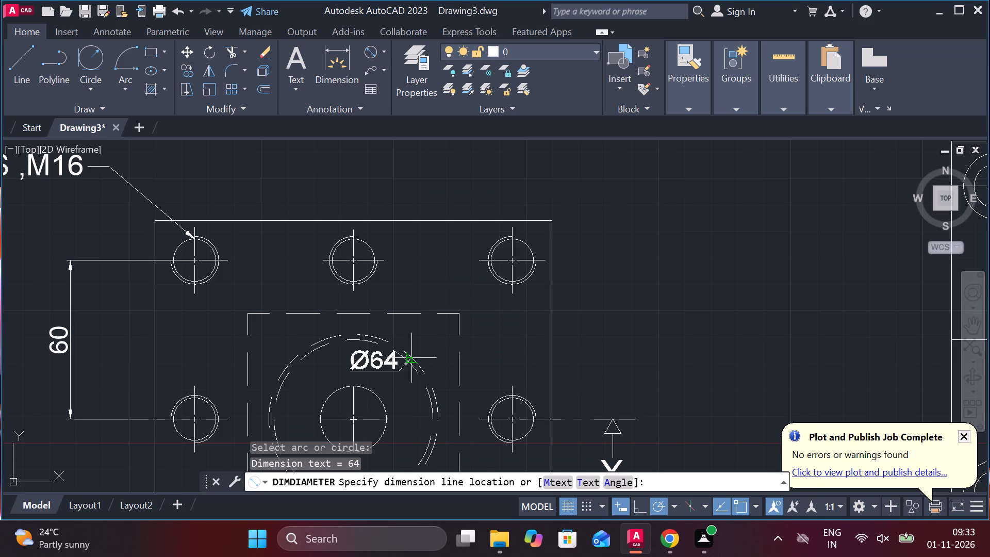
key(Escape)
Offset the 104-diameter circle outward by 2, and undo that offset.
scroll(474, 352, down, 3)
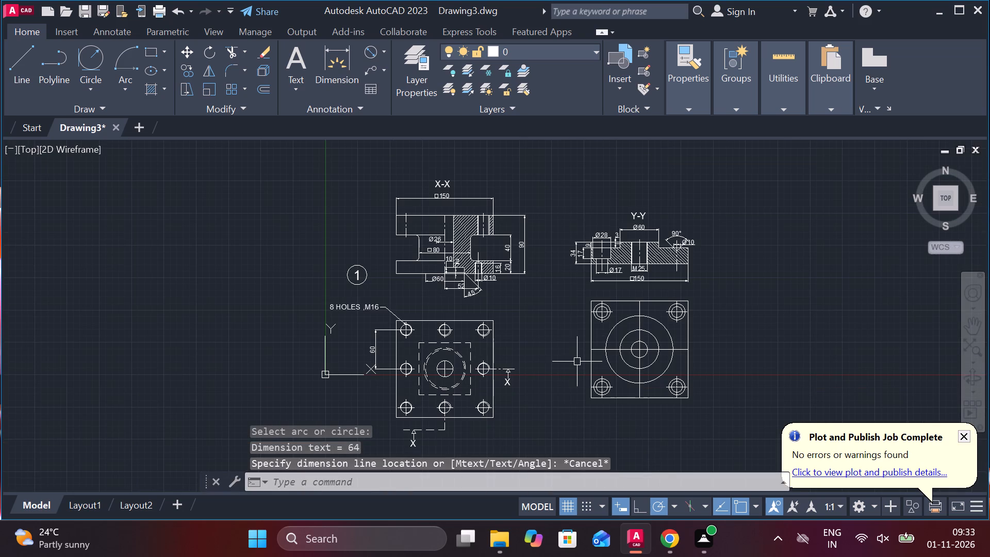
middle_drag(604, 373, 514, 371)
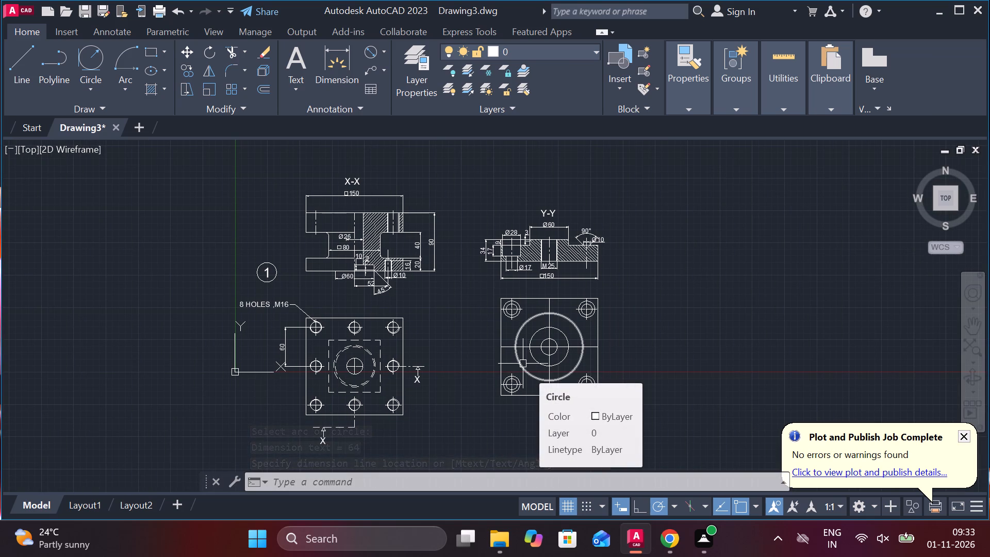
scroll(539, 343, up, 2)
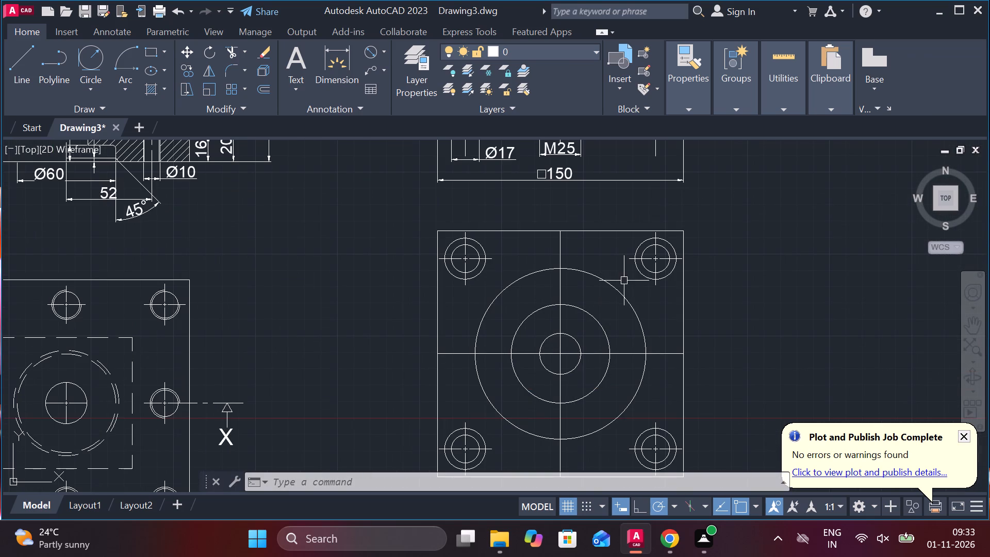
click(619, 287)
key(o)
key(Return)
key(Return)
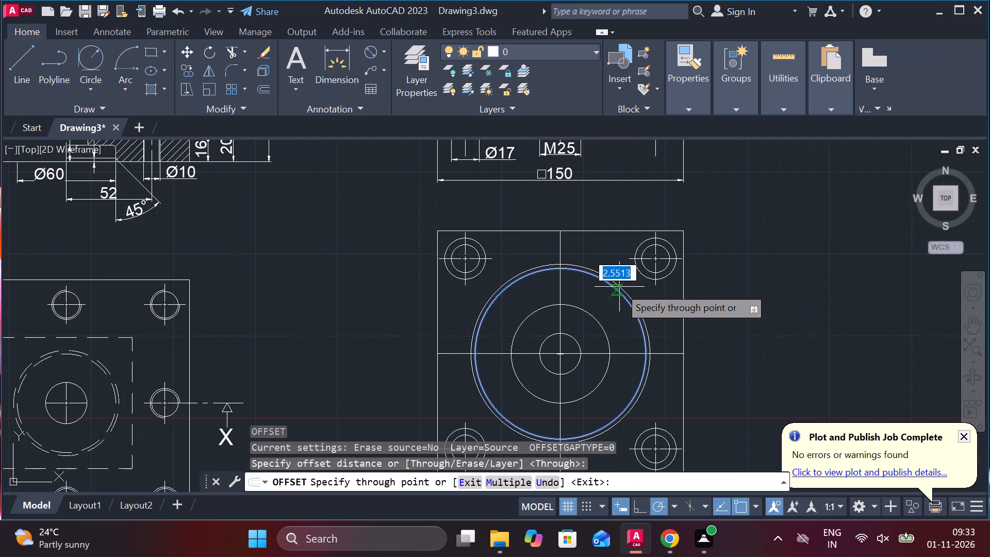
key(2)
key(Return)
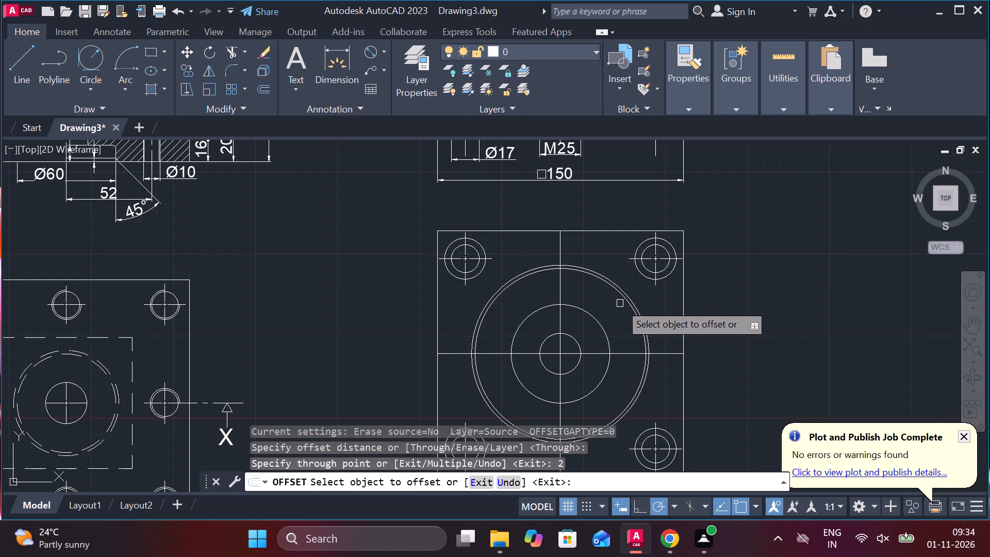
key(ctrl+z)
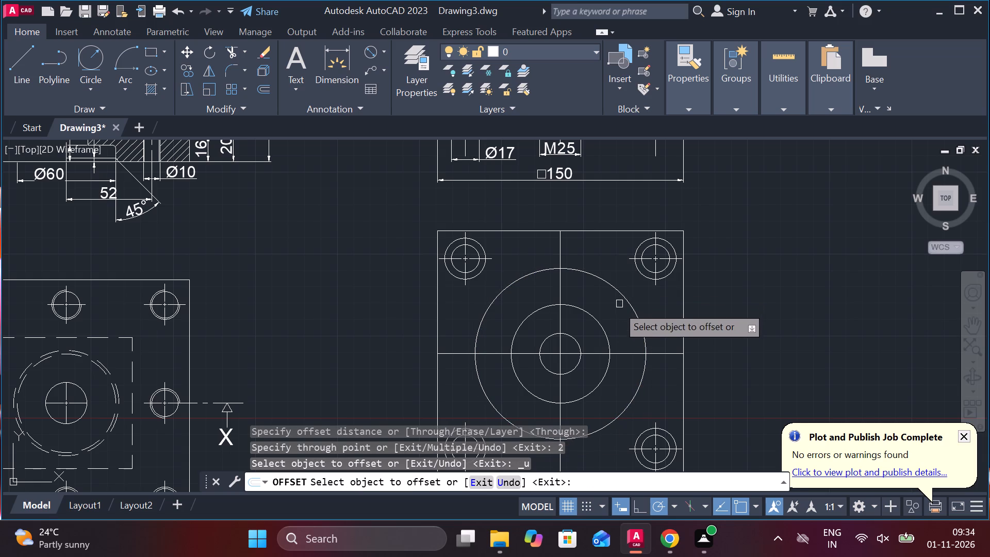
Offset the 60-diameter circle outward by 2.
click(589, 316)
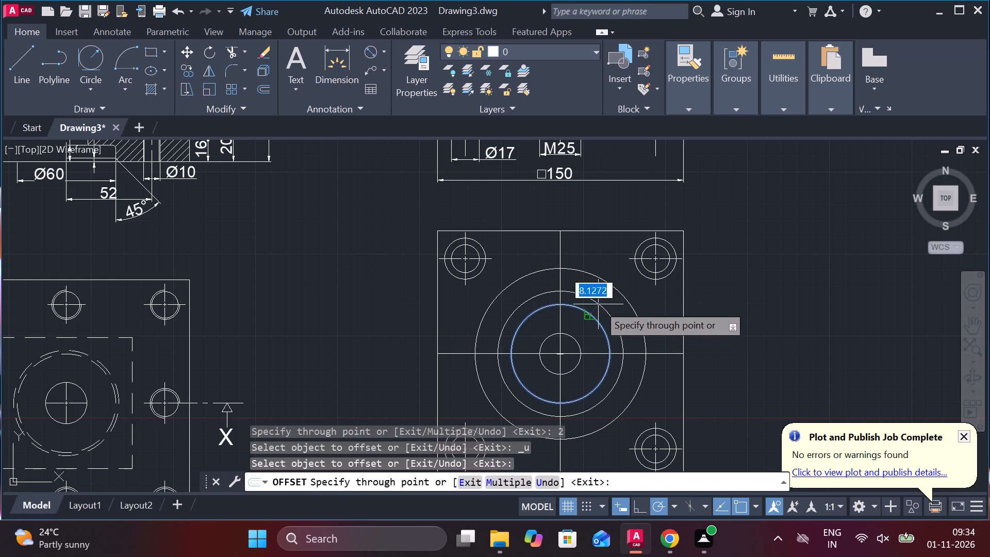
key(2)
key(Return)
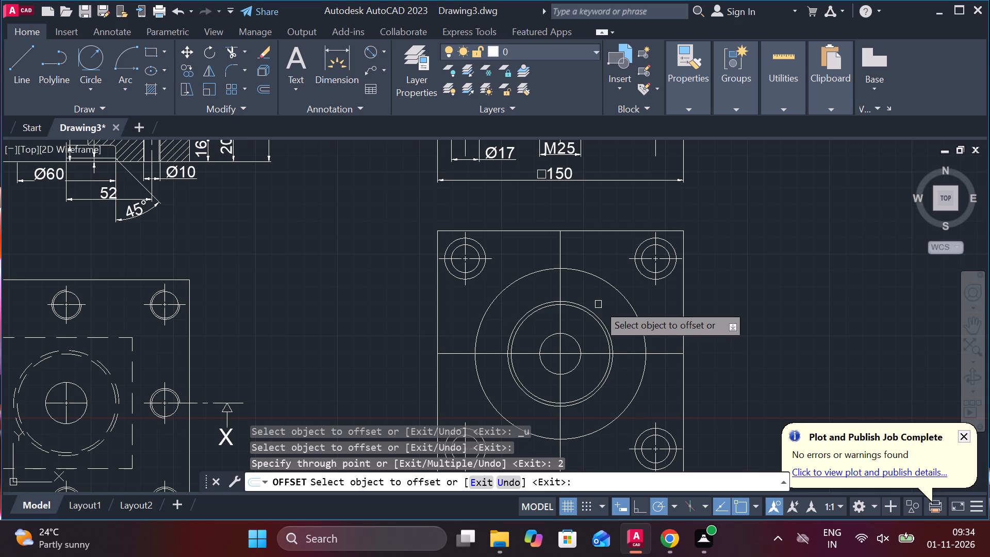
key(Escape)
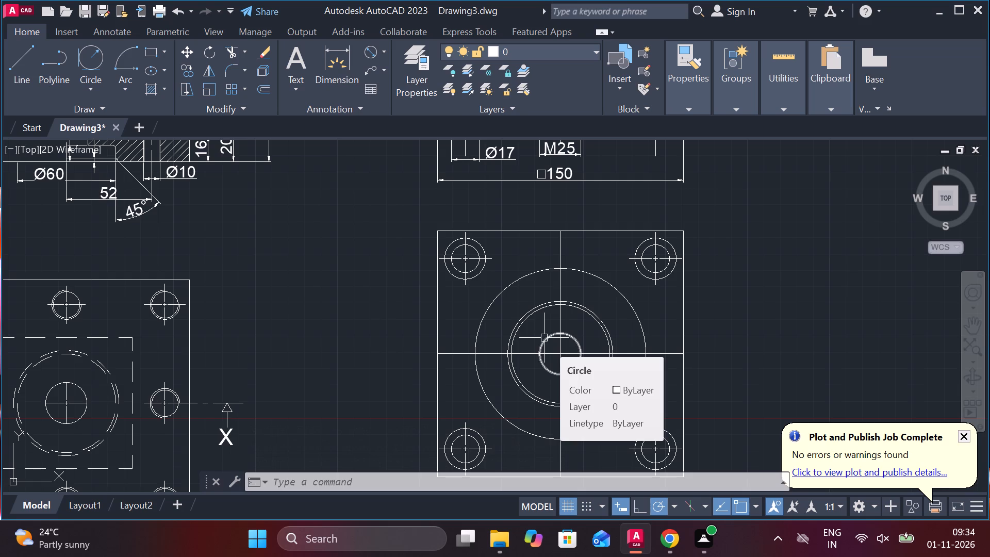
Offset the central 25-diameter circle outward by 1.
scroll(562, 338, up, 1)
click(585, 338)
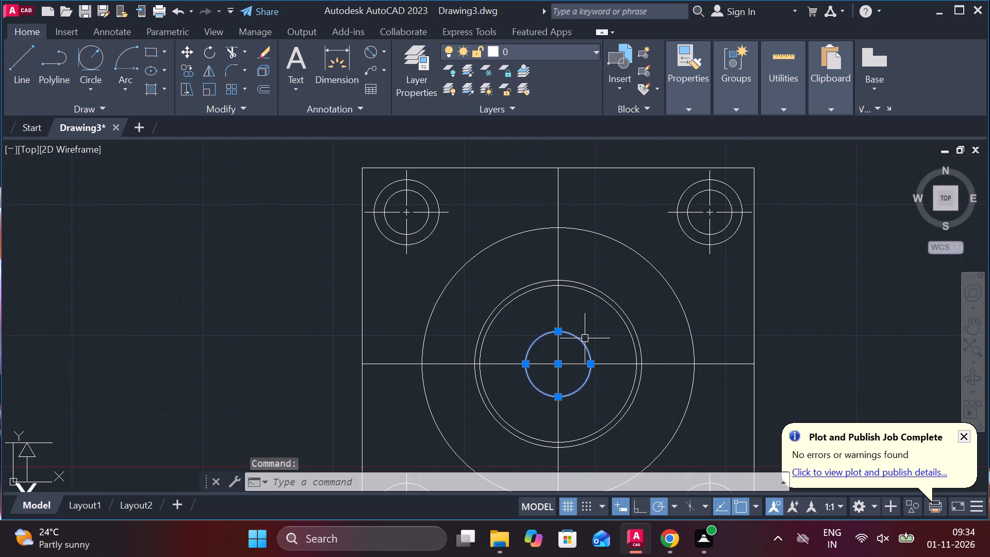
key(o)
key(Return)
key(Return)
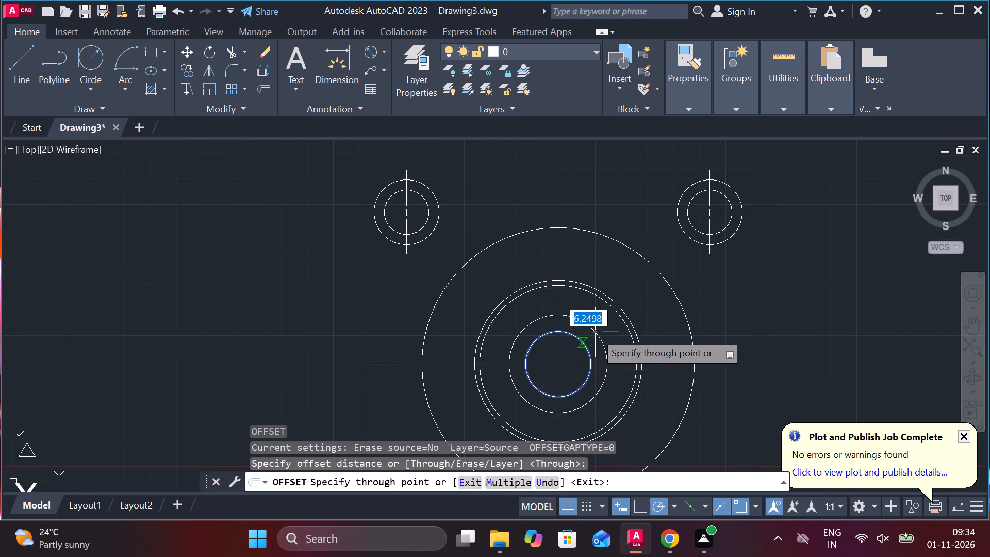
key(1)
key(Return)
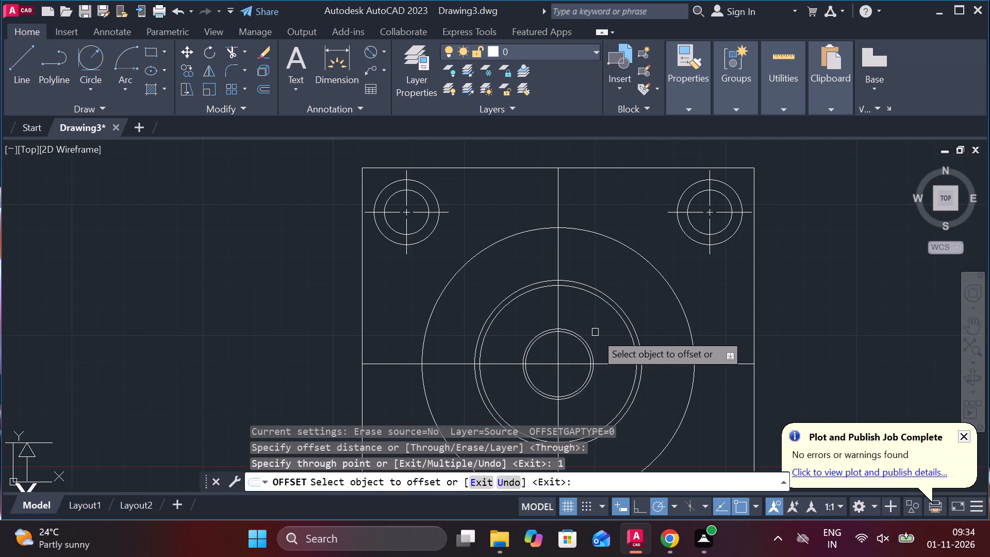
scroll(597, 335, down, 2)
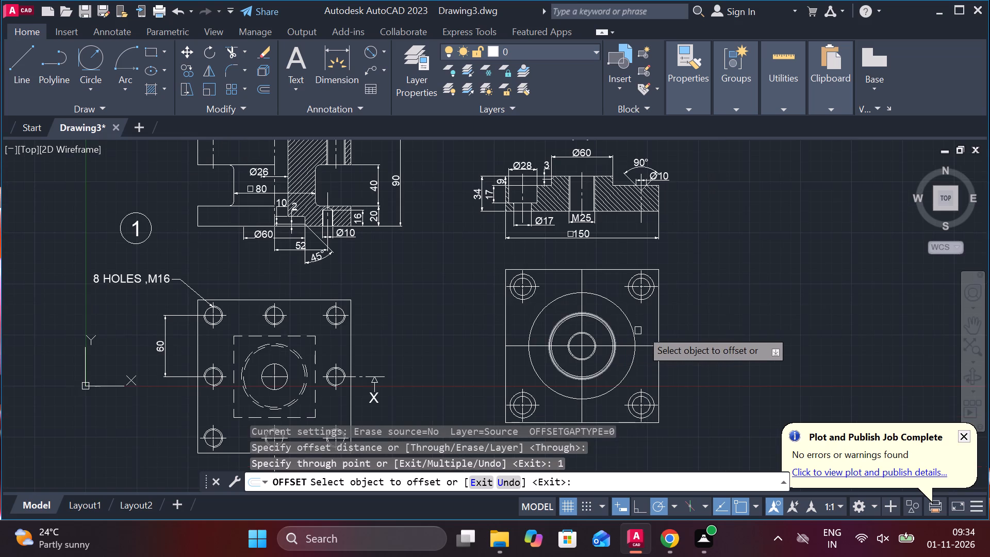
key(Escape)
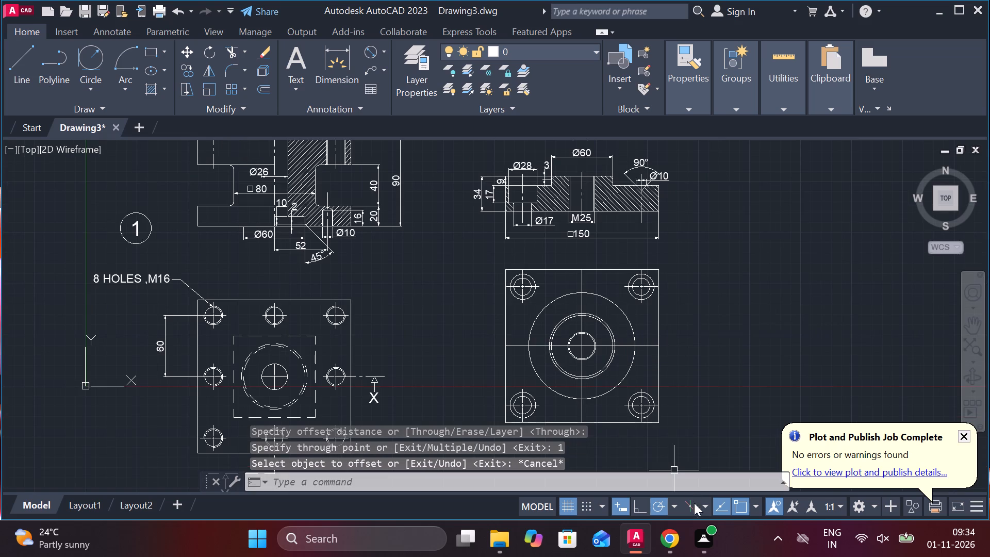
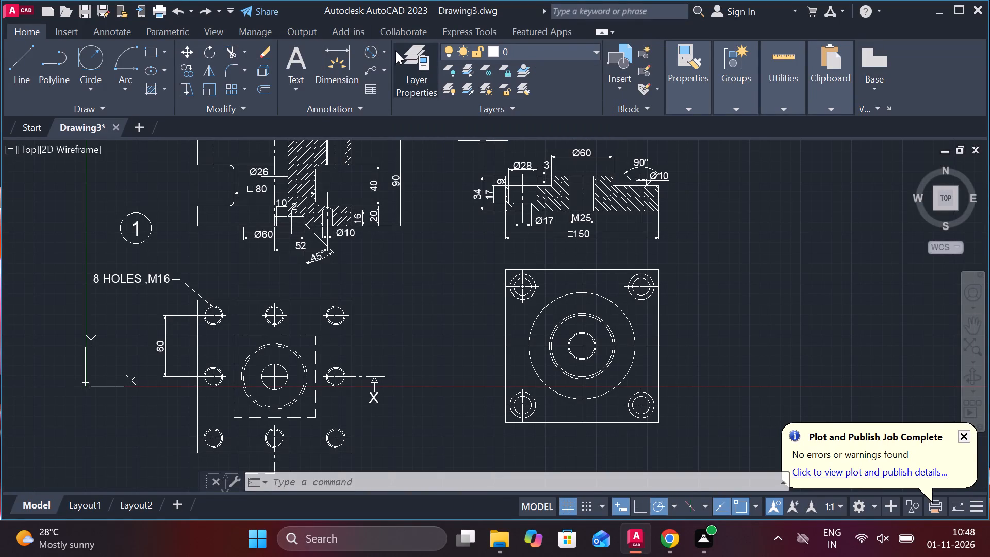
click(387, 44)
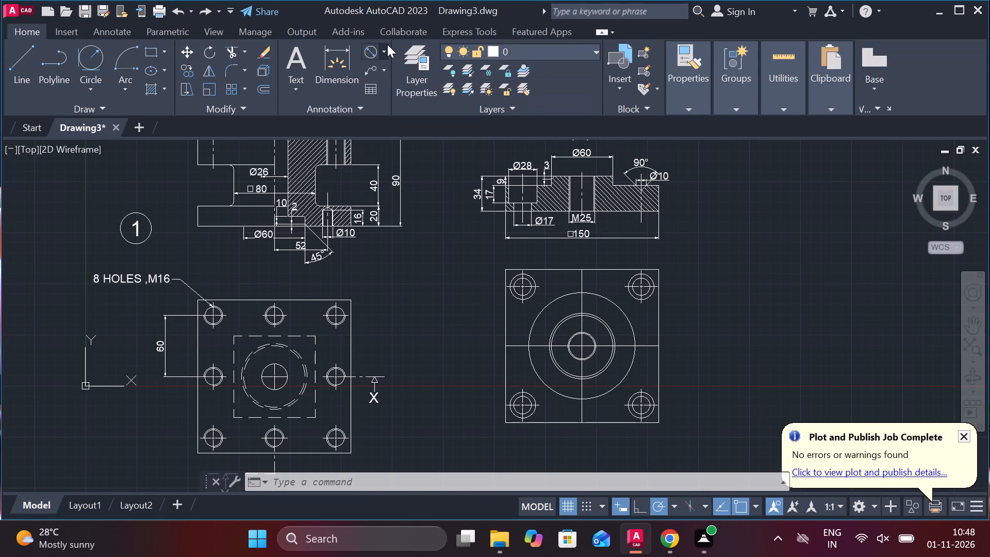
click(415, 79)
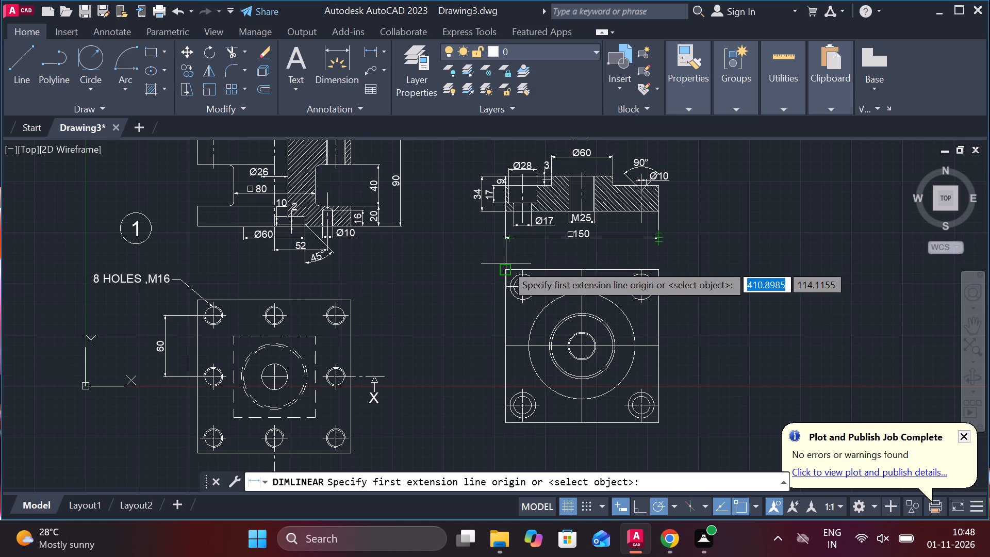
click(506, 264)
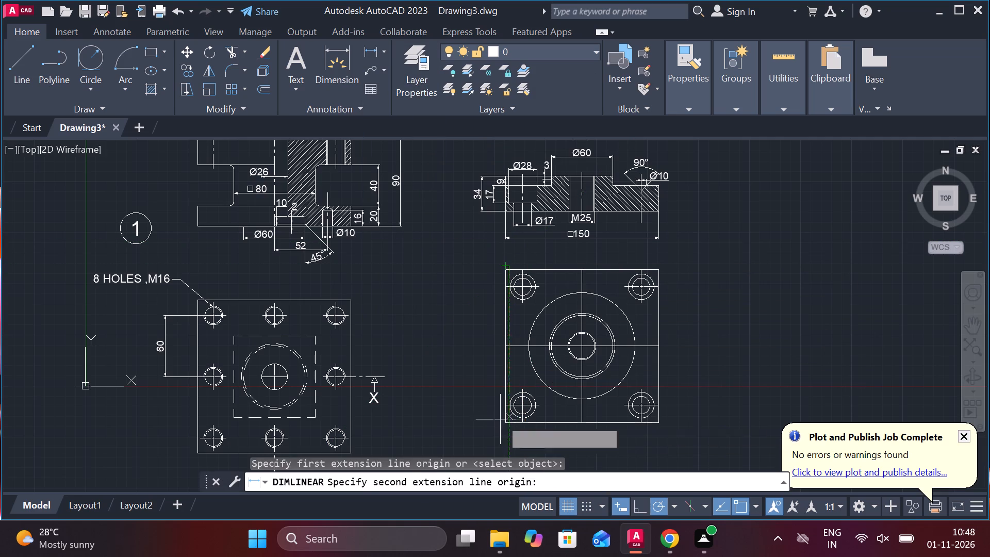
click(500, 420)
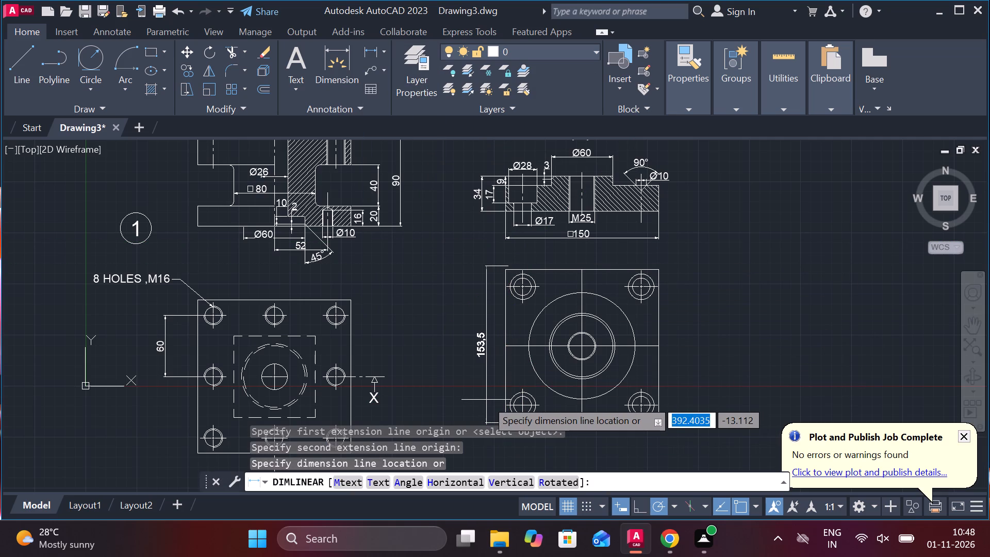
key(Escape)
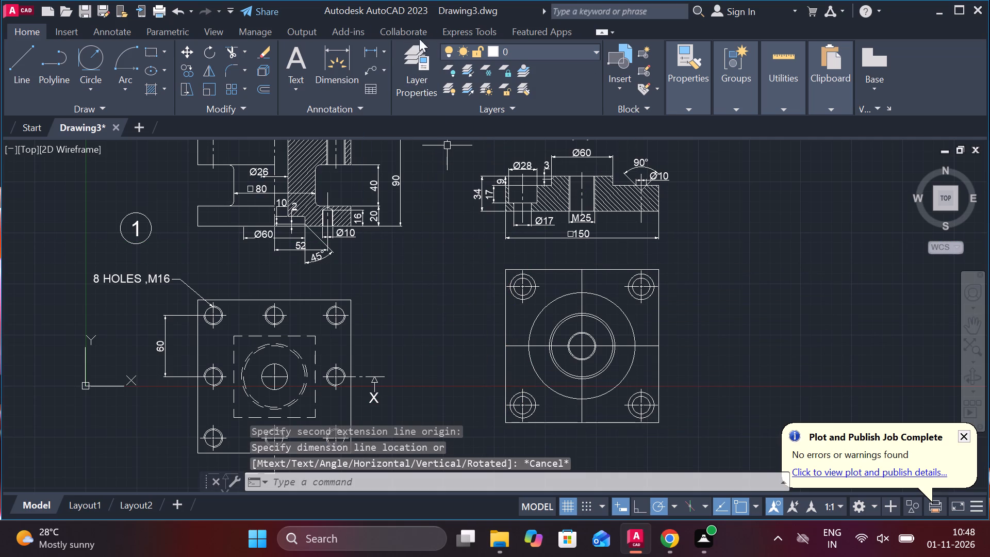
Add a vertical linear dimension for the overall height of the four-hole square plate, placed outside its left edge.
click(374, 44)
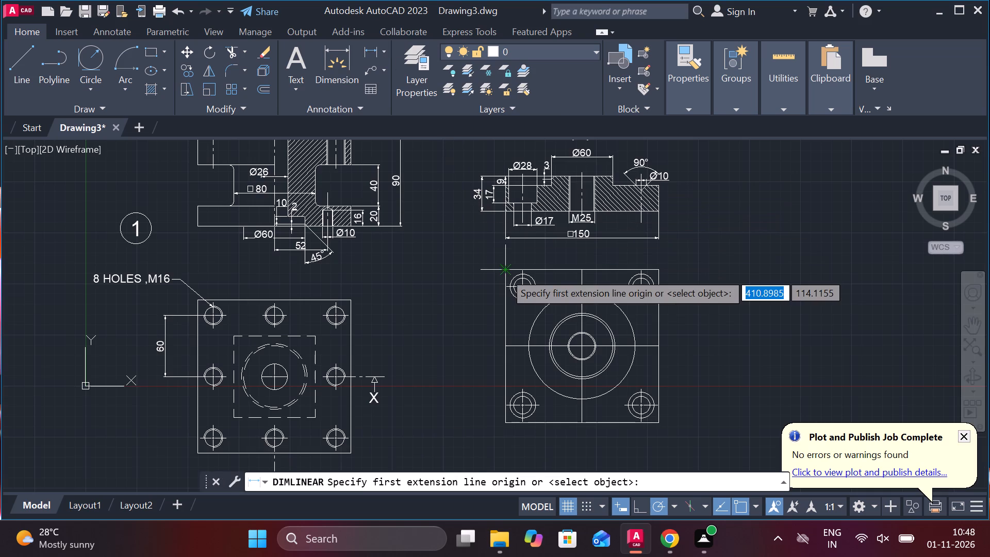
click(504, 272)
click(505, 423)
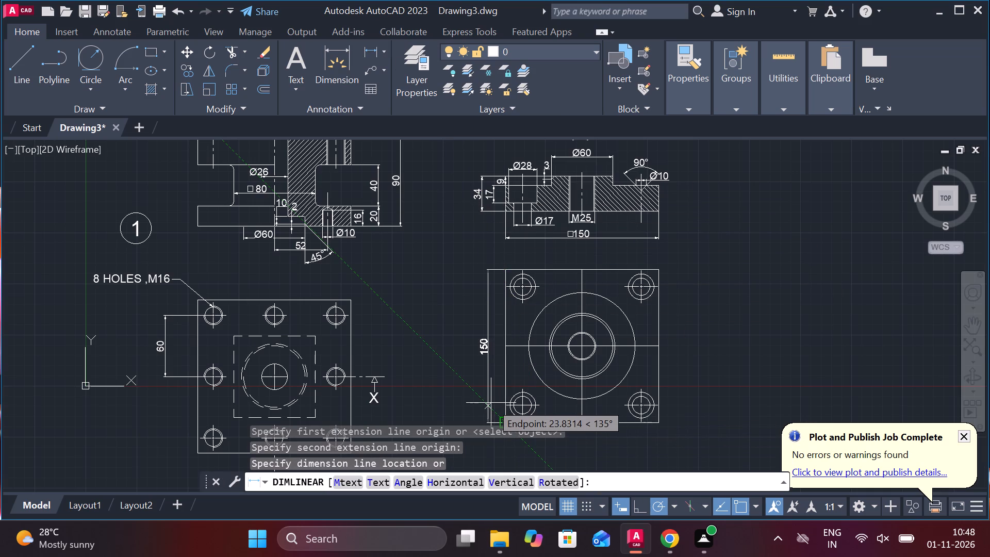
click(464, 390)
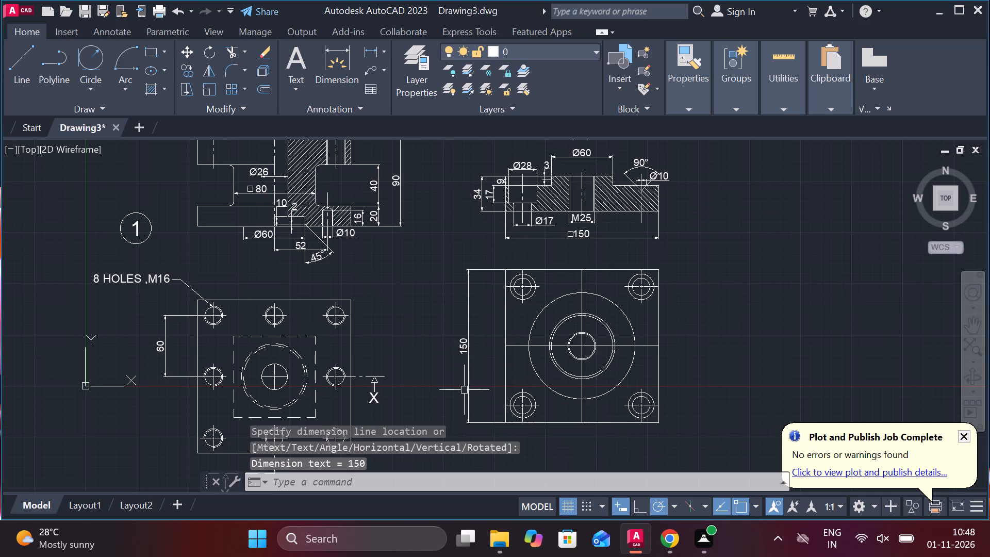
Add a vertical linear dimension between the upper and lower left hole centres, placed between the plate edge and the overall dimension.
click(366, 53)
click(501, 286)
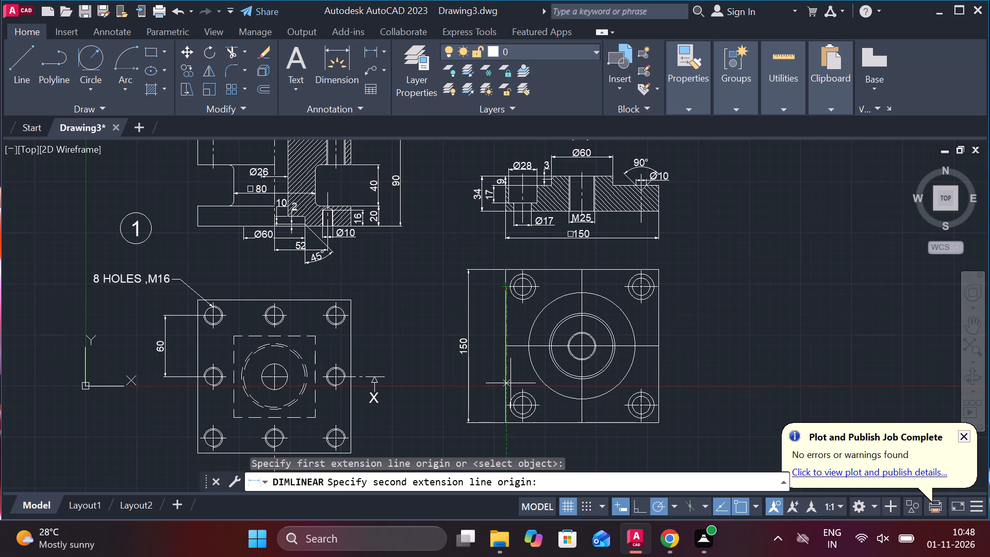
click(502, 401)
click(493, 381)
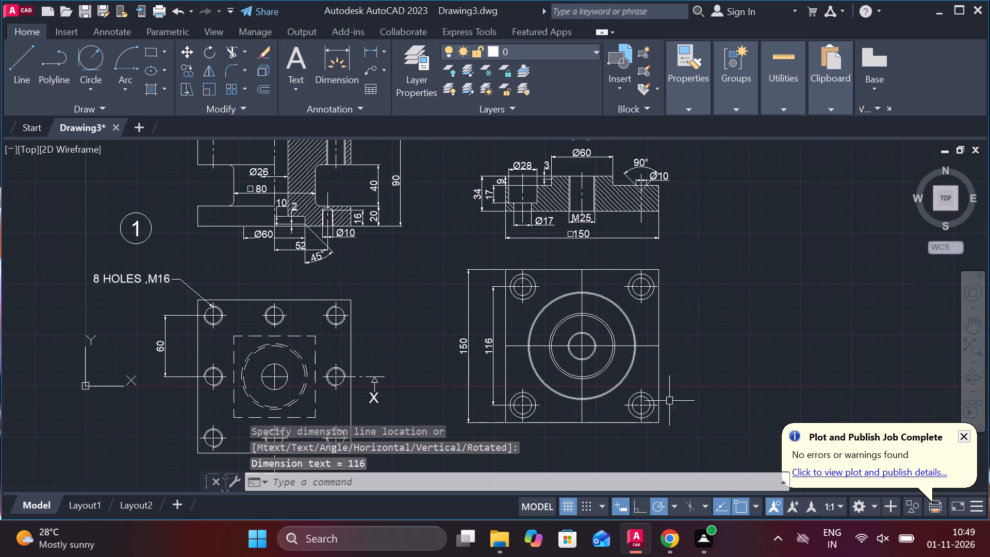
click(373, 54)
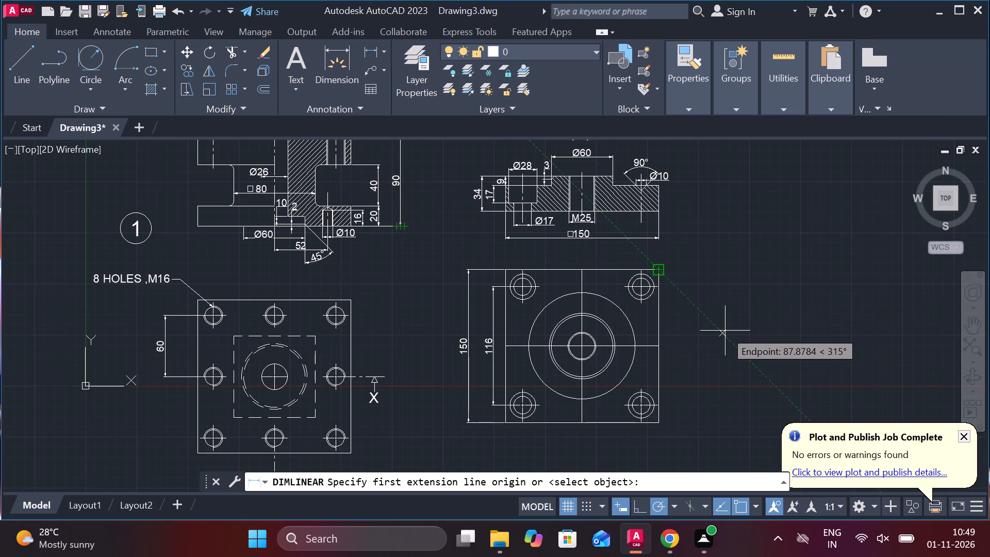
key(Escape)
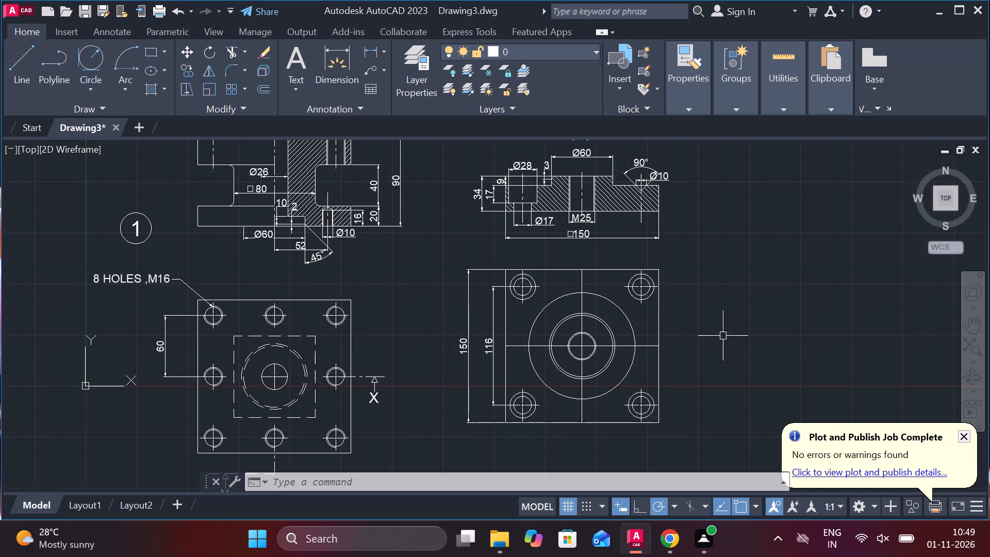
Change the horizontal and vertical centre lines of the four-hole plate to the CENTER2 linetype.
click(649, 350)
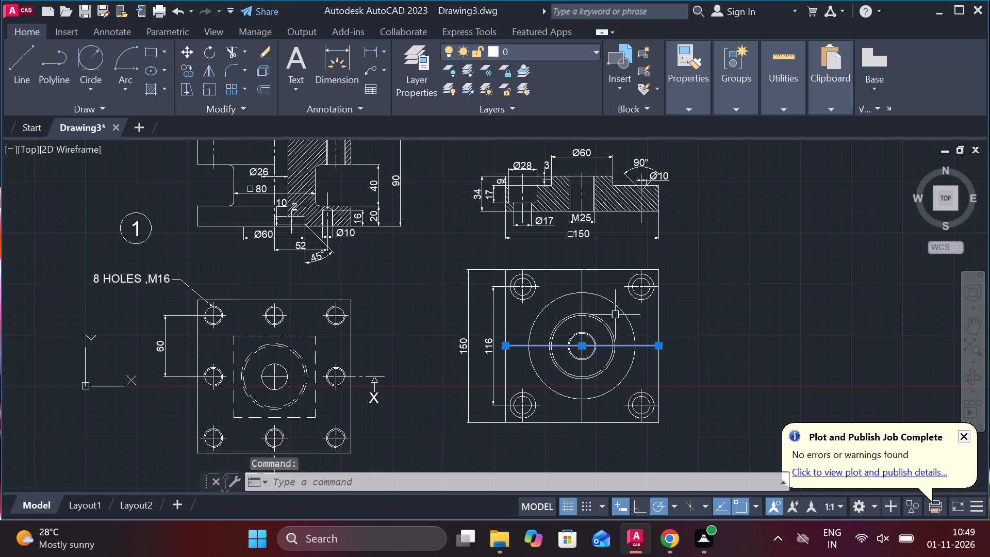
click(582, 282)
click(689, 113)
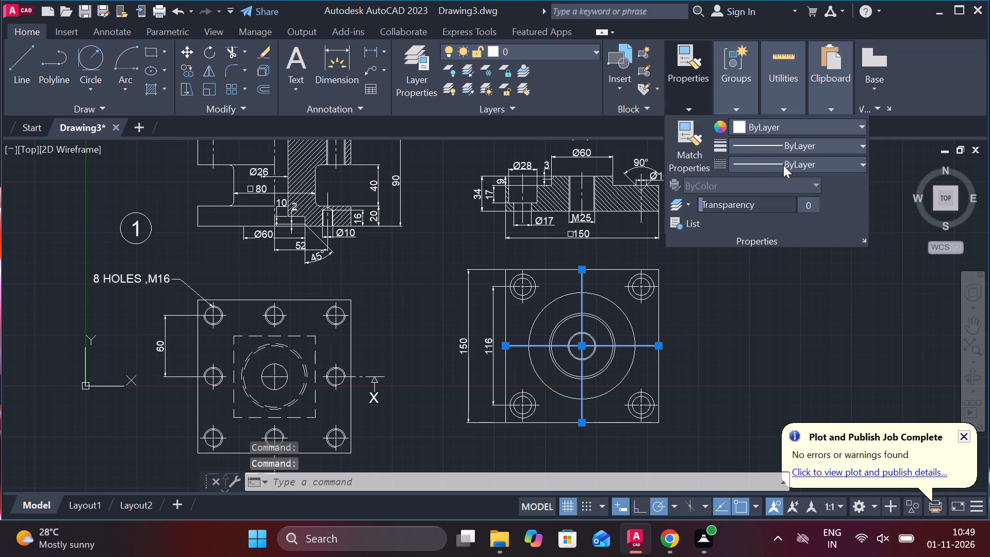
click(795, 169)
click(790, 217)
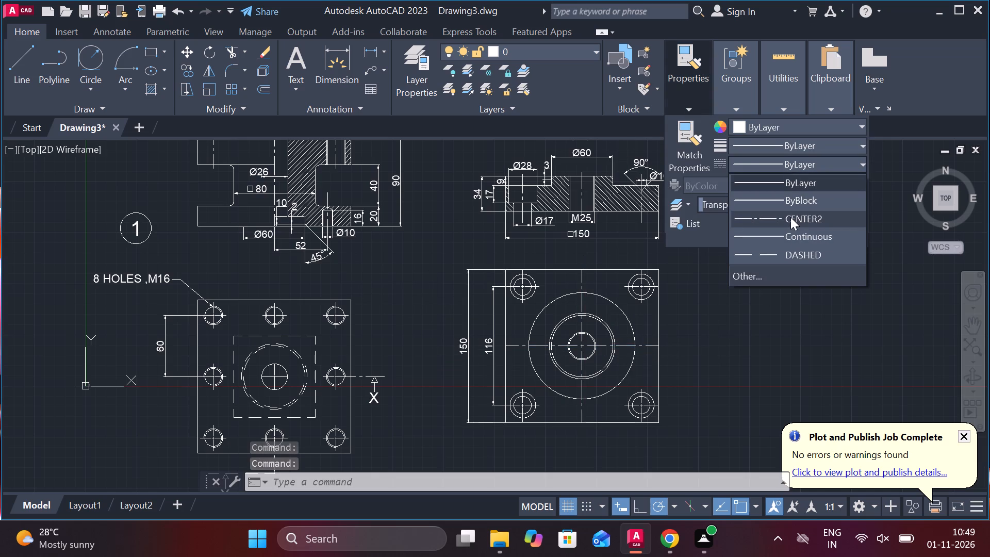
key(Escape)
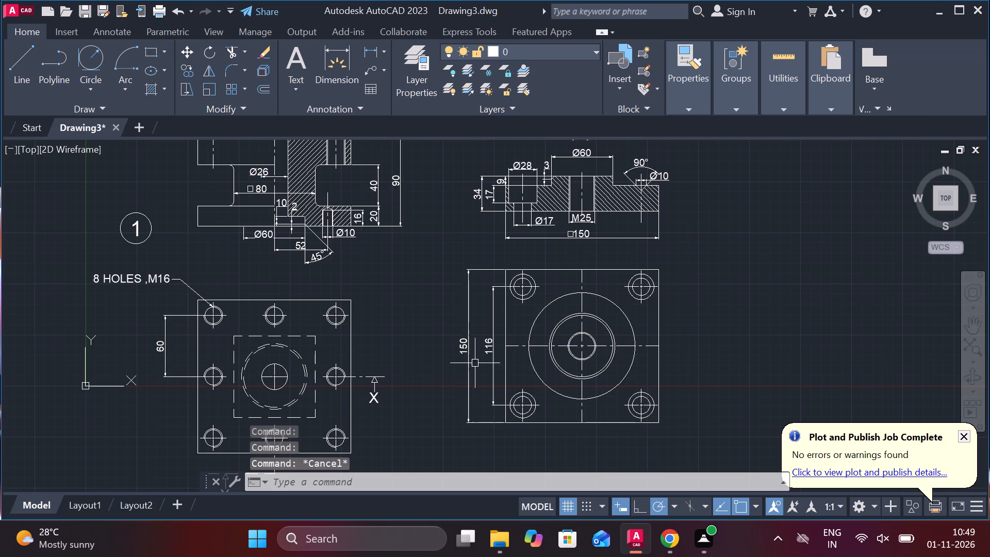
Draw a section line from the middle circle's left quadrant down to the lower hole centre level, continuing about 91 mm left past the plate.
middle_drag(519, 370, 559, 339)
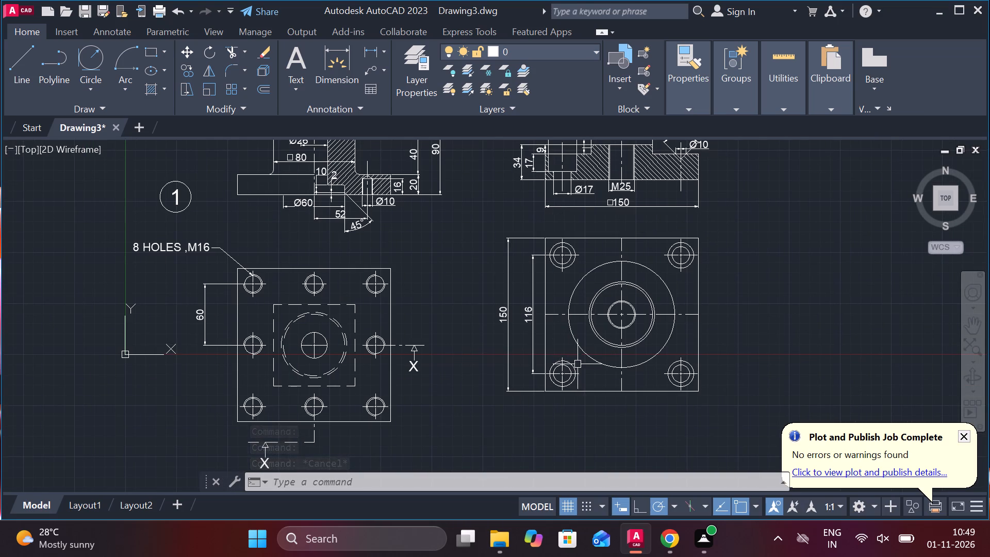
scroll(586, 355, up, 1)
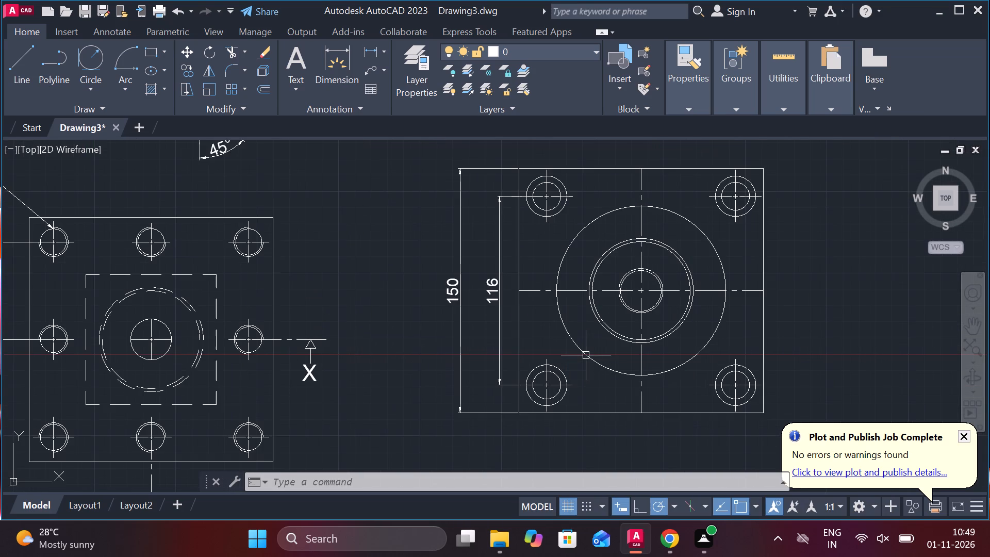
key(l)
key(Return)
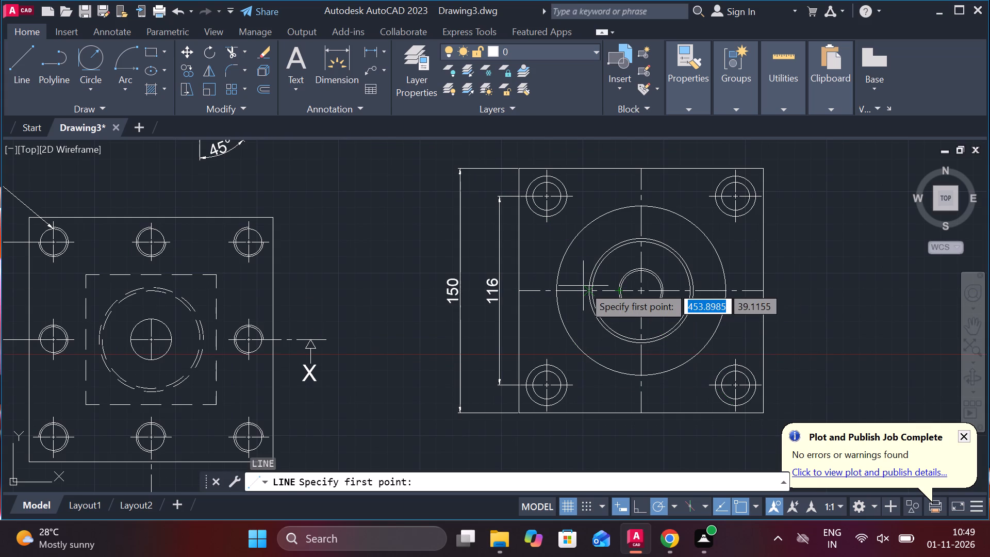
click(585, 287)
scroll(585, 287, down, 1)
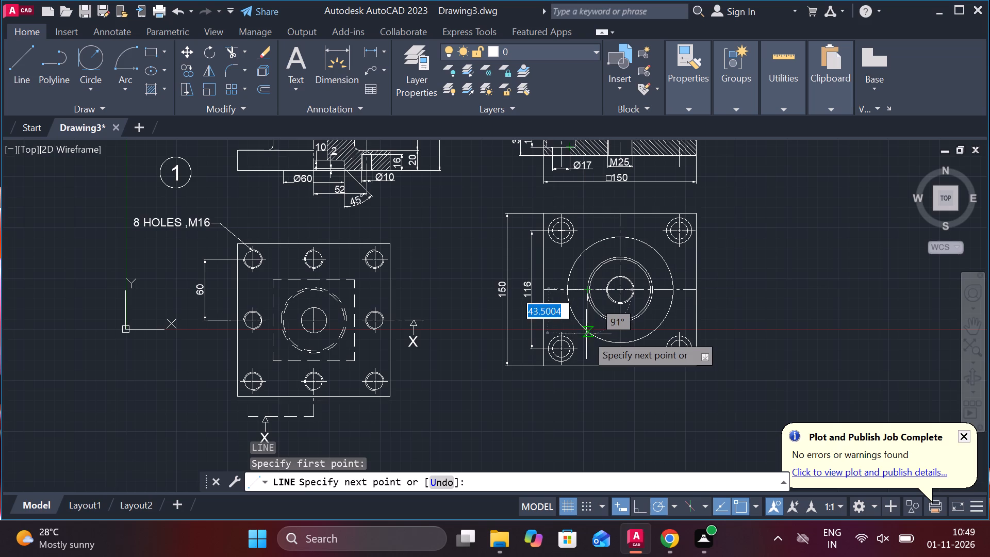
scroll(582, 336, up, 1)
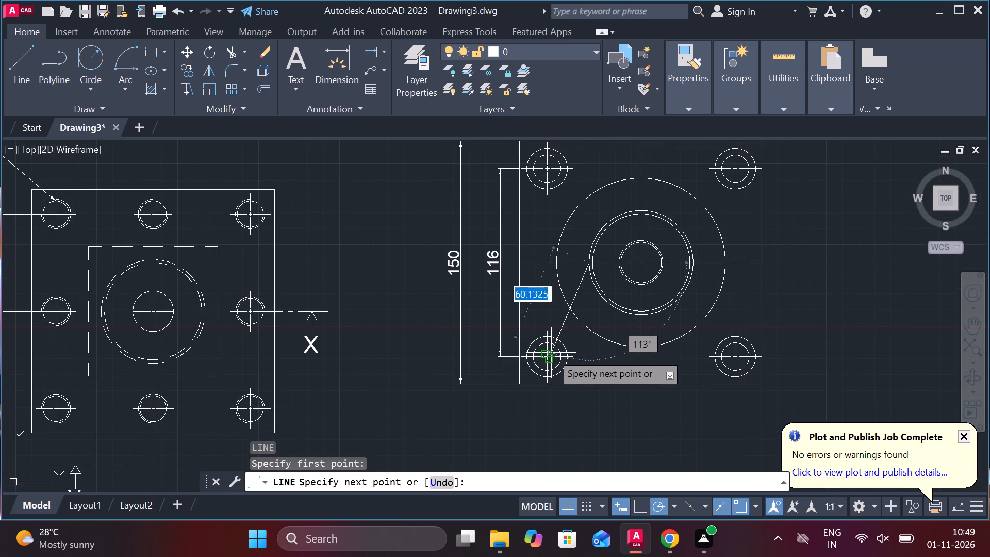
click(598, 356)
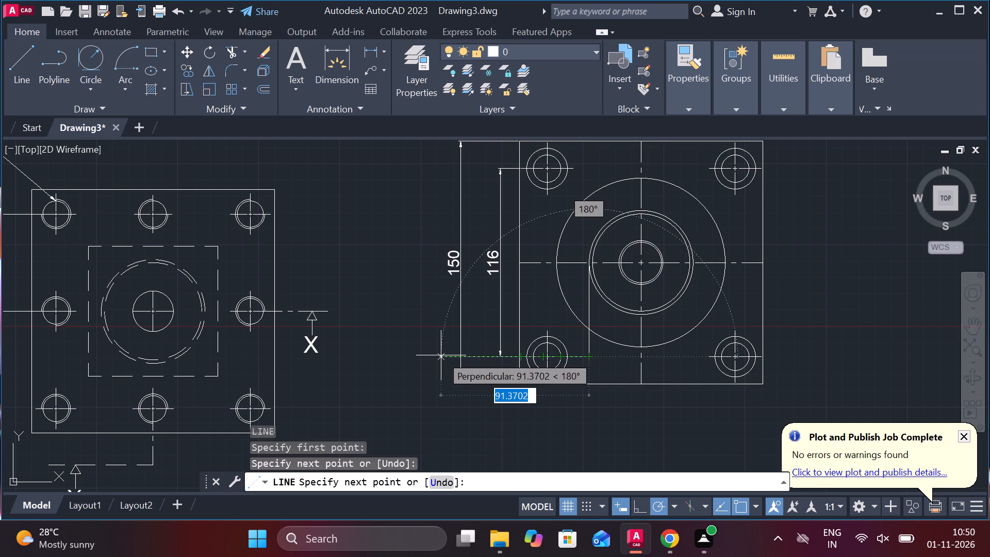
click(441, 355)
key(grave)
key(Escape)
Change both segments of the new stepped section line to the CENTER2 linetype.
click(486, 355)
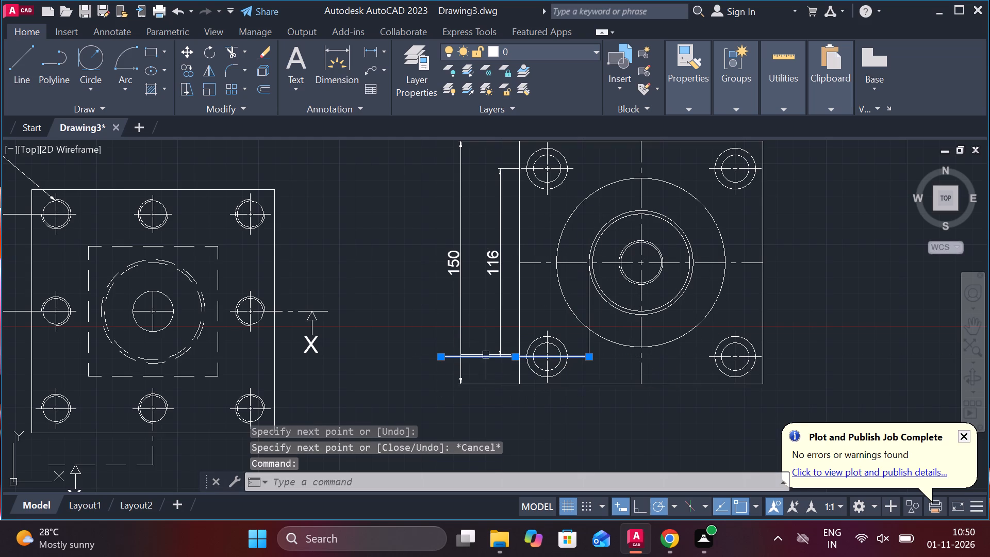
click(589, 298)
click(691, 102)
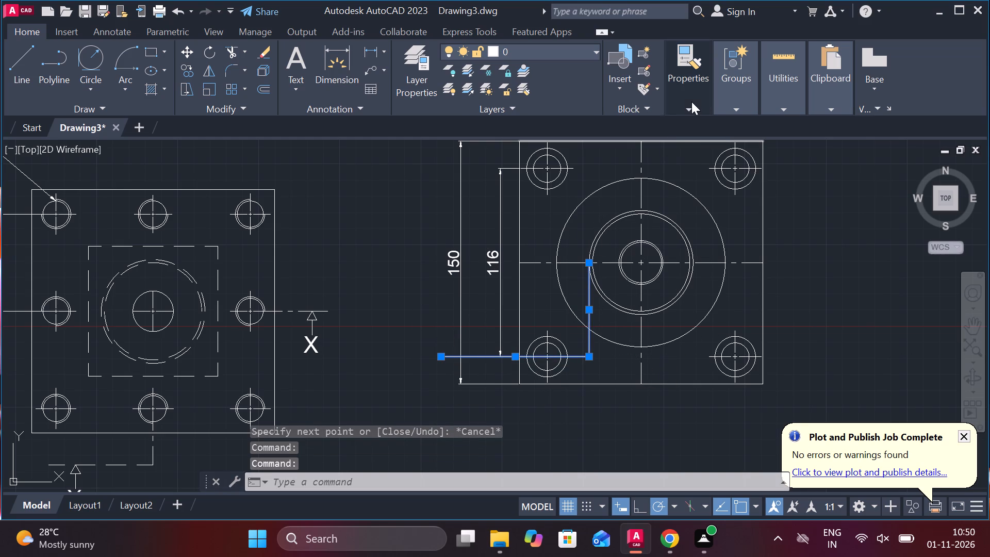
click(778, 163)
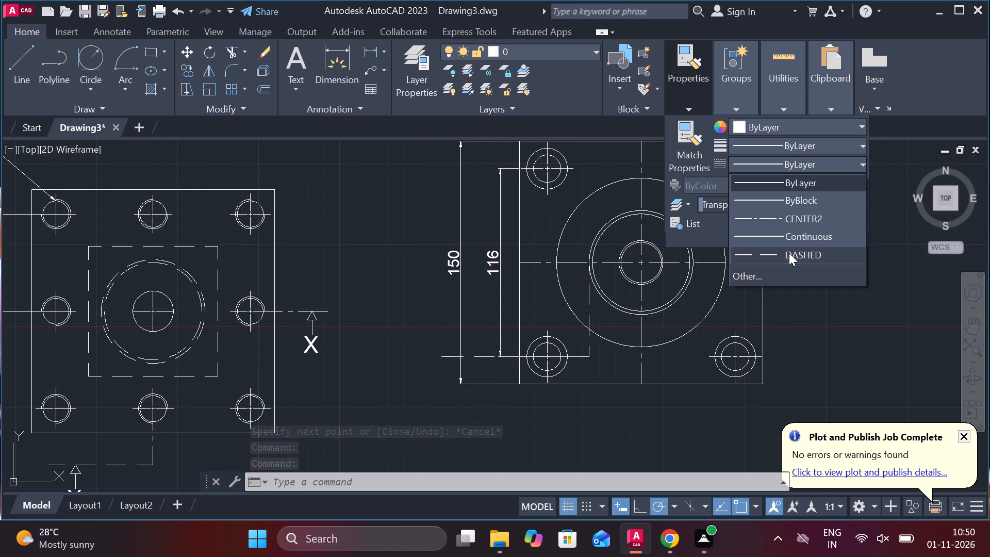
click(774, 216)
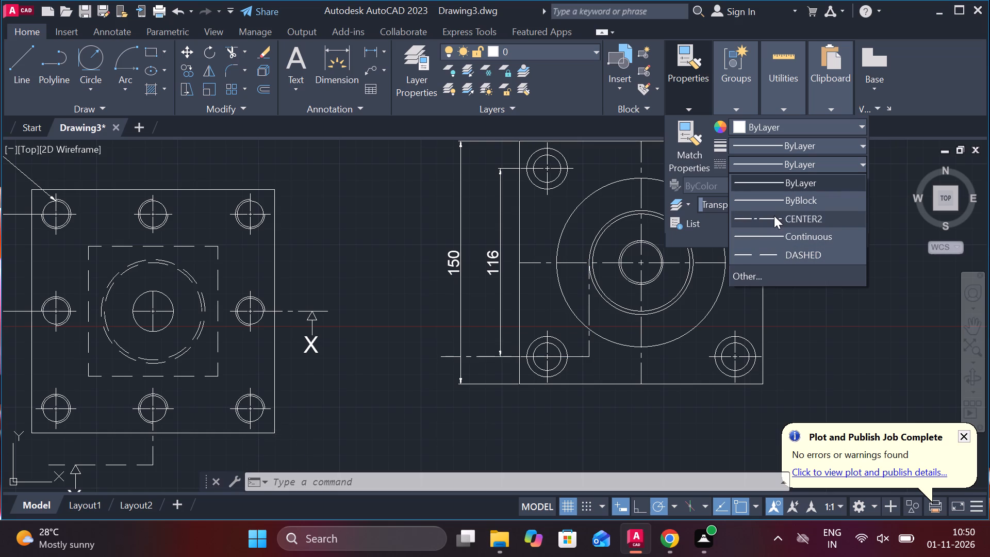
key(Escape)
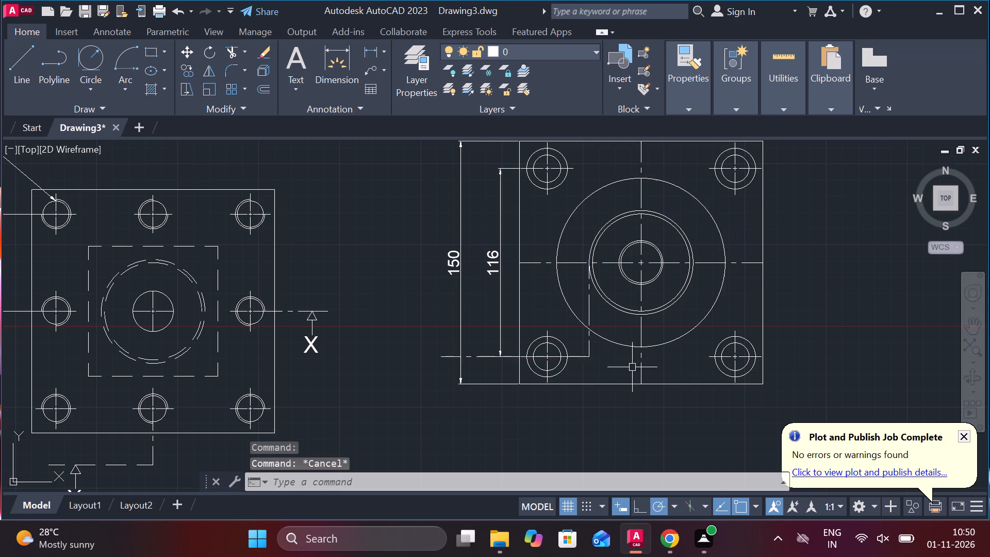
Copy the eight-hole plate's side section arrow and X label to the four-hole plate's stepped section line, beneath the 116 dimension's lower end.
middle_drag(509, 416, 566, 373)
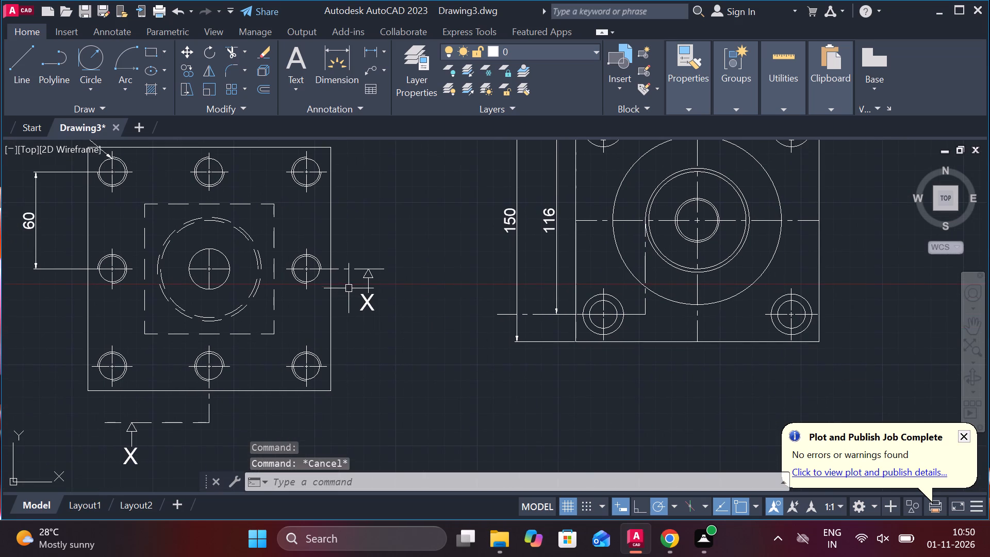
click(352, 276)
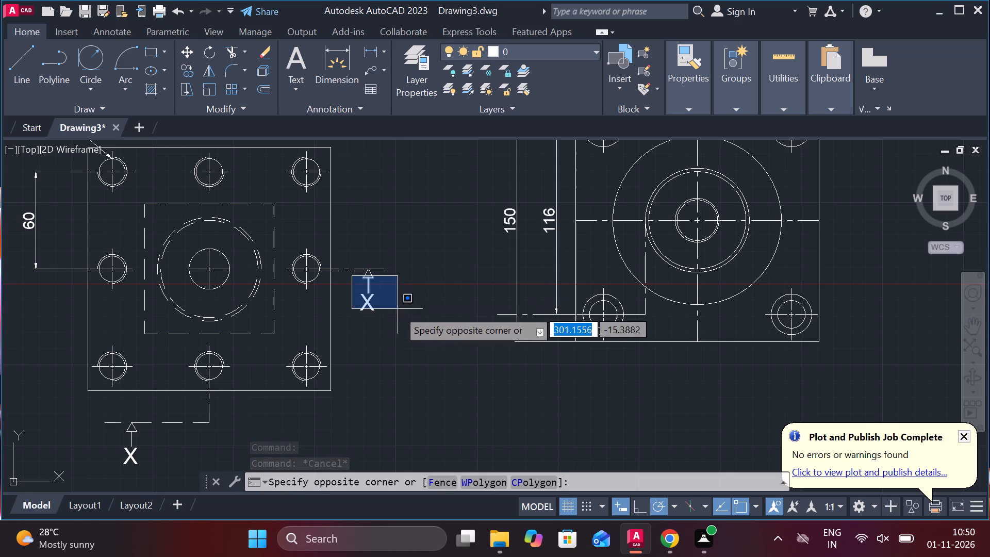
click(403, 327)
scroll(379, 289, up, 4)
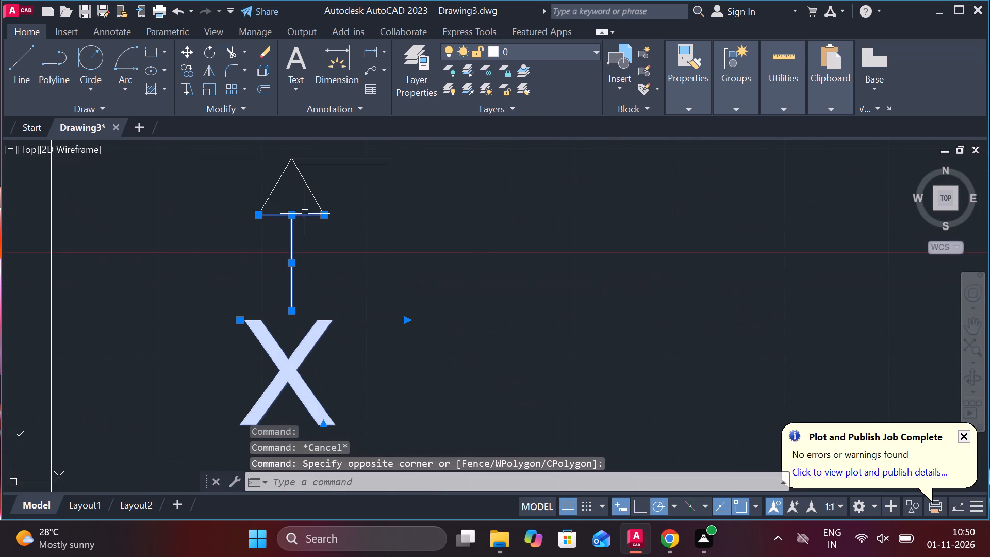
click(274, 188)
click(304, 187)
scroll(427, 231, down, 3)
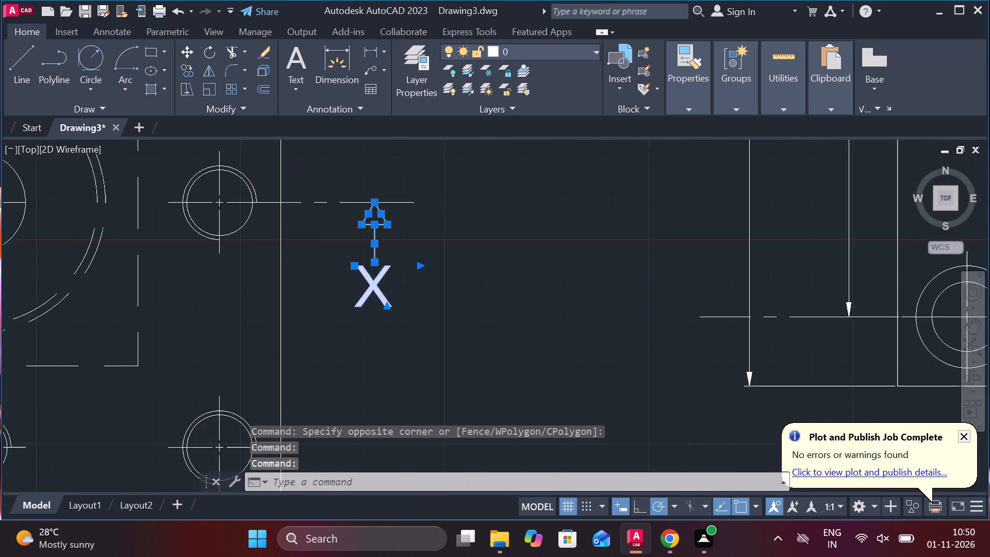
text(CO)
key(Return)
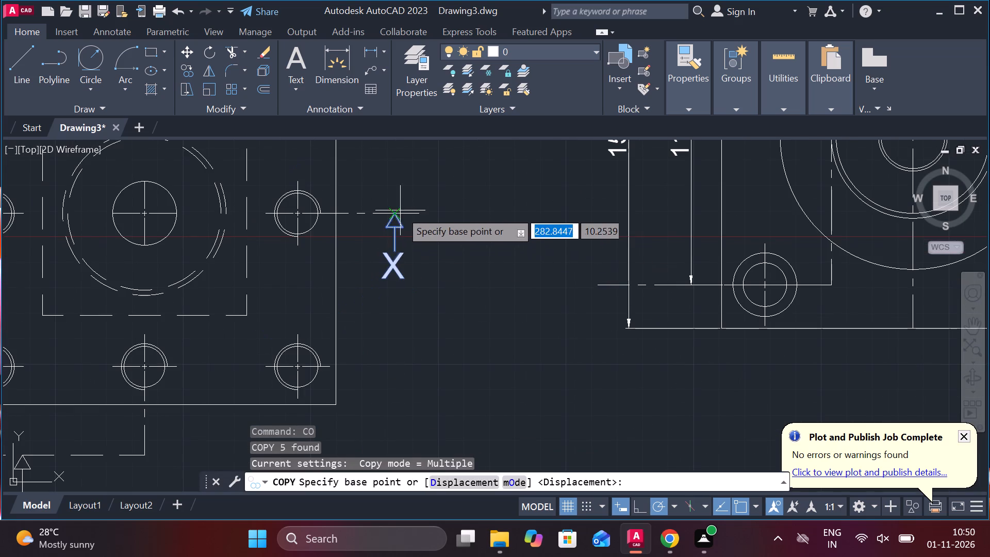
click(396, 210)
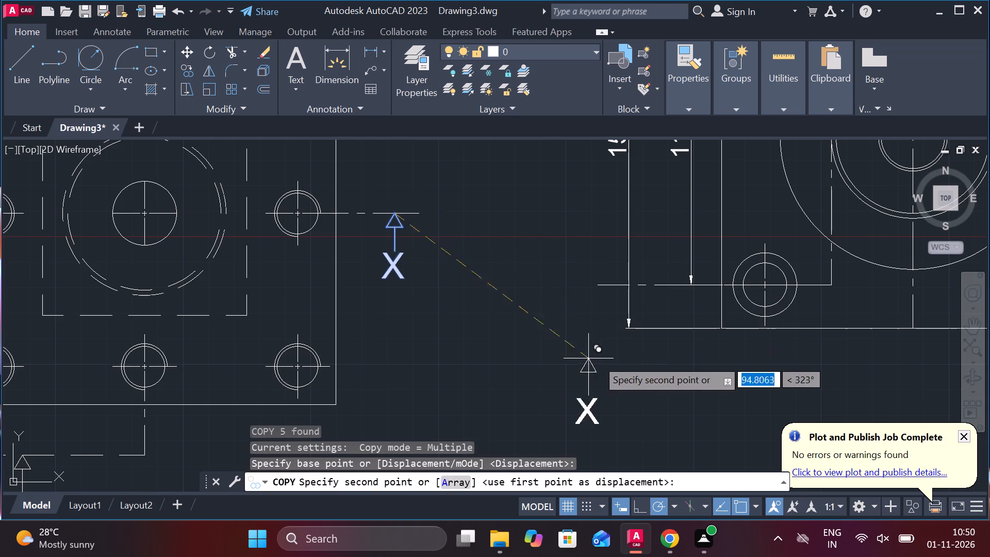
scroll(671, 281, up, 3)
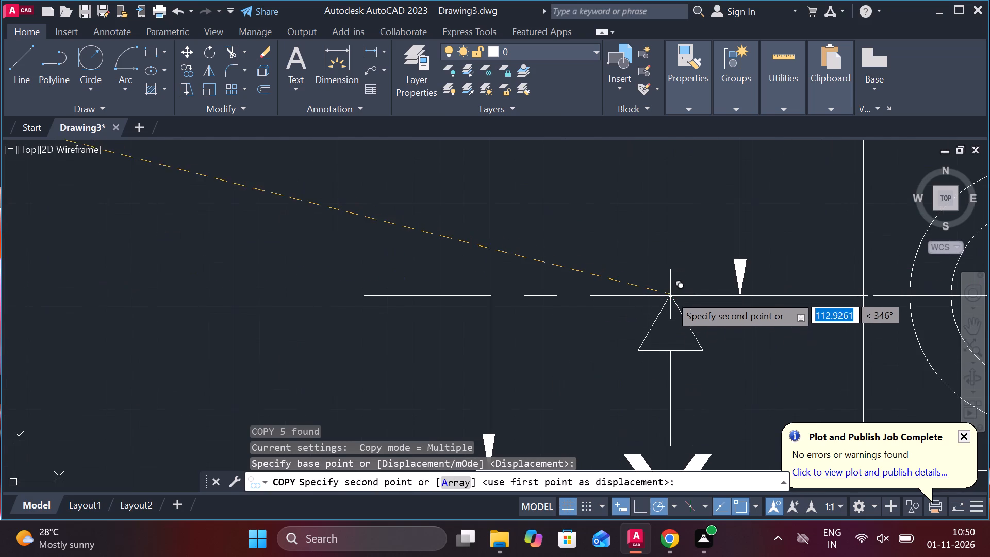
scroll(668, 297, down, 2)
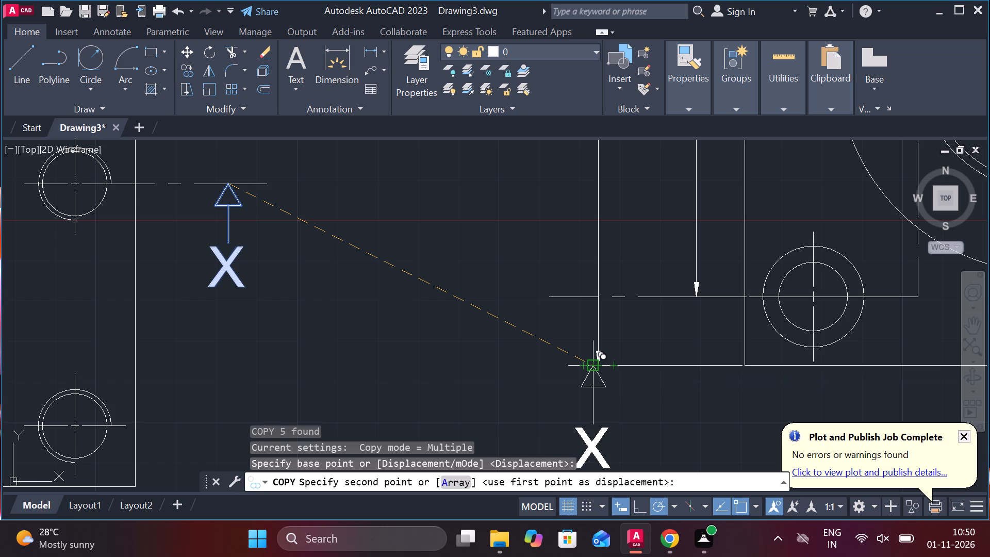
click(696, 302)
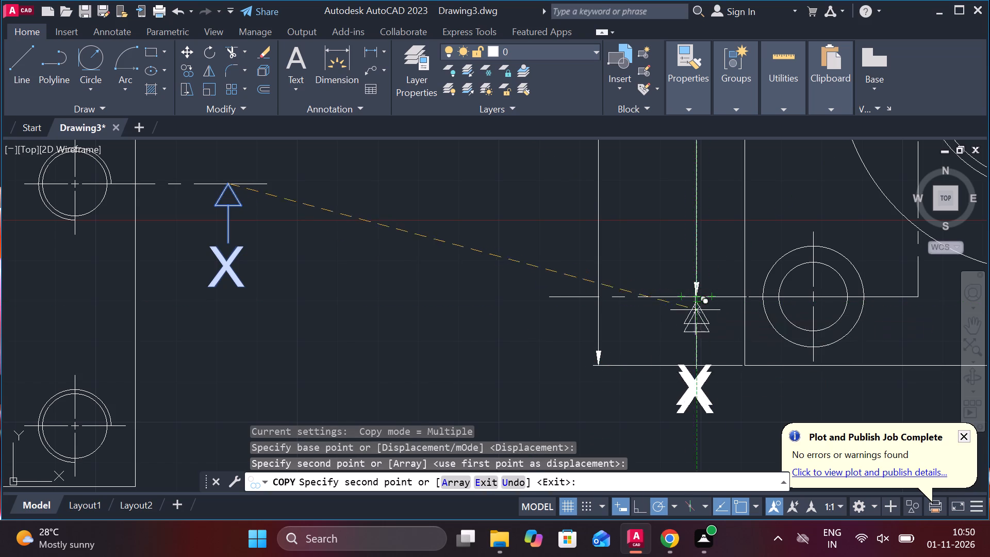
Place a second copy of the arrow and X label just right of the four-hole plate, level with its horizontal centre line.
scroll(693, 310, down, 2)
scroll(735, 294, down, 1)
middle_drag(747, 293, 730, 304)
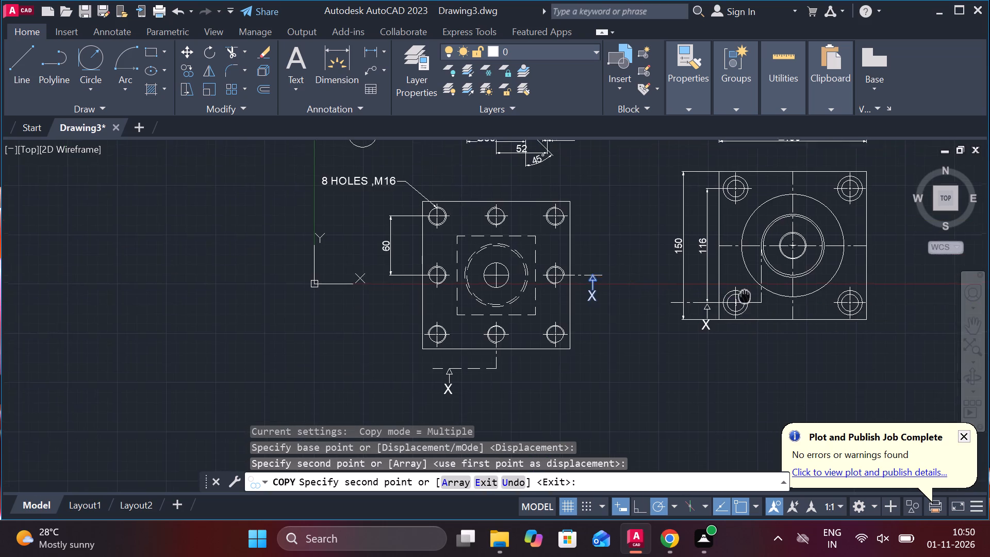
middle_drag(730, 304, 641, 351)
scroll(907, 269, up, 3)
middle_drag(666, 329, 804, 255)
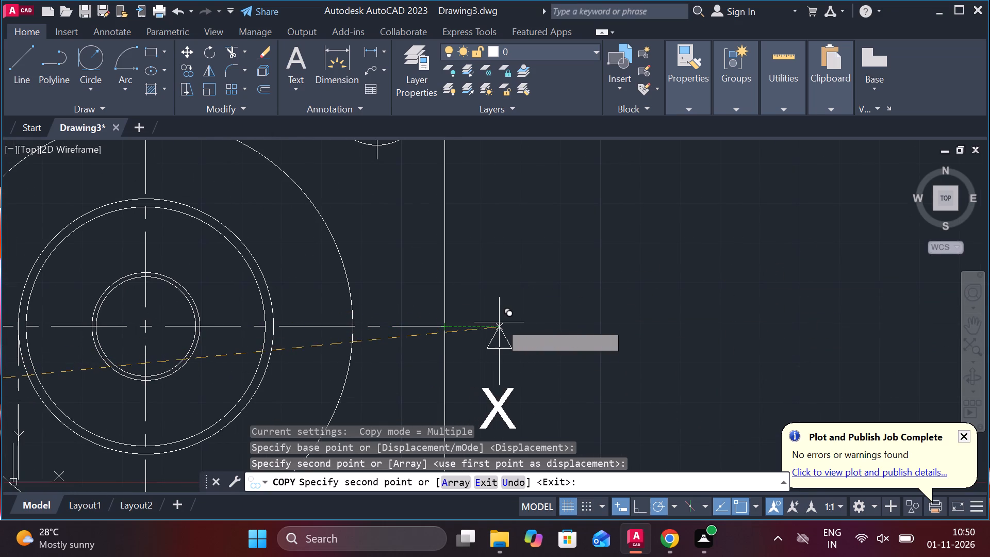
click(504, 322)
key(Escape)
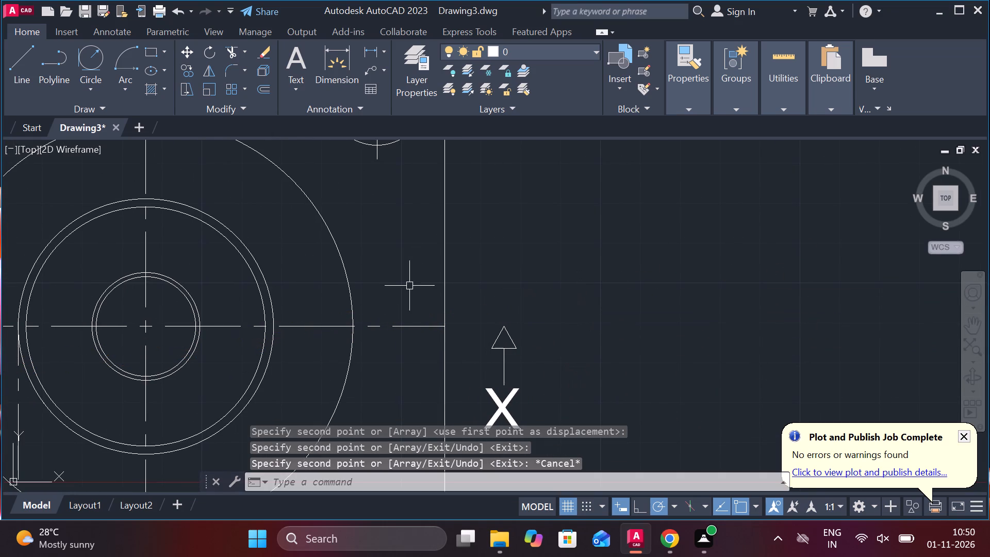
Stretch the horizontal centre line's right end past the plate edge and slightly beyond the arrow tip.
click(419, 324)
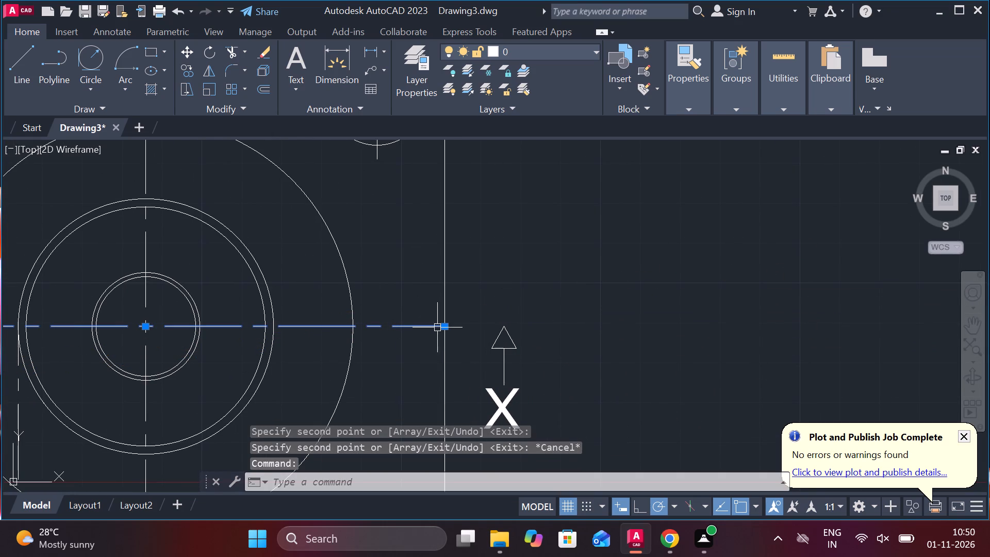
click(443, 327)
click(520, 326)
scroll(598, 315, down, 2)
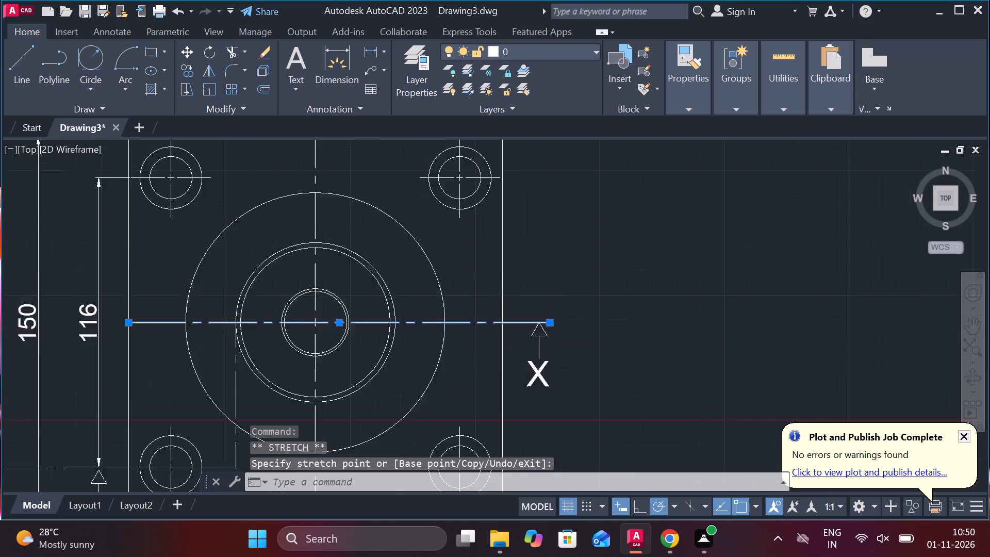
scroll(598, 315, down, 1)
key(Escape)
Move the X label at the lower-left section arrow down, clear of the 150 dimension's lower extension line.
scroll(412, 382, up, 2)
middle_drag(410, 382, 525, 276)
scroll(486, 315, up, 2)
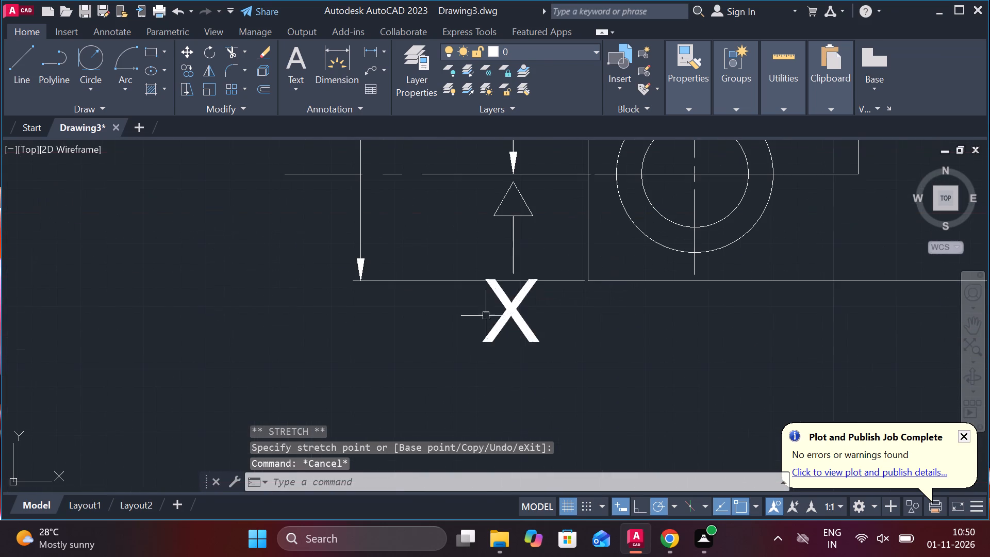
click(505, 322)
click(480, 278)
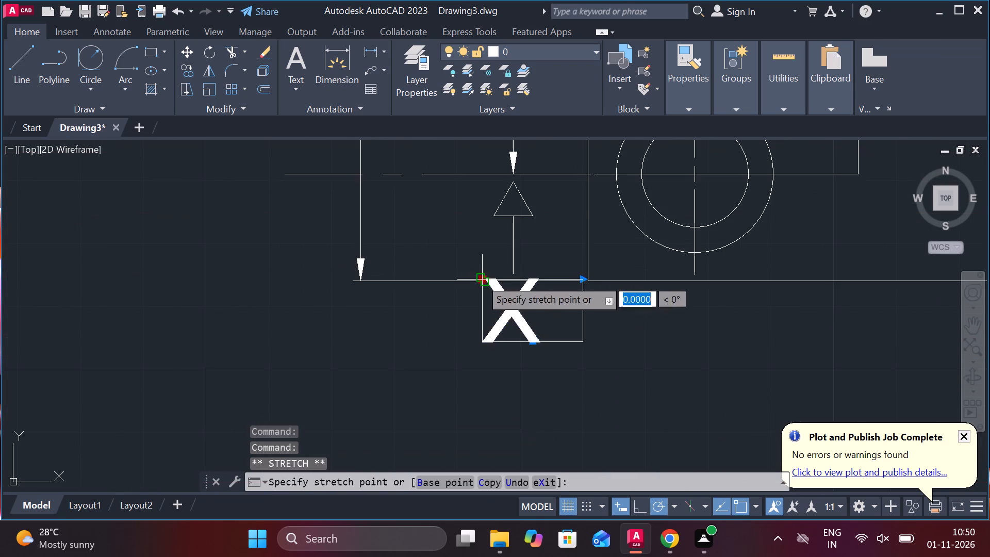
click(481, 297)
key(Escape)
Change the lower-left section label's text to Y.
double_click(504, 303)
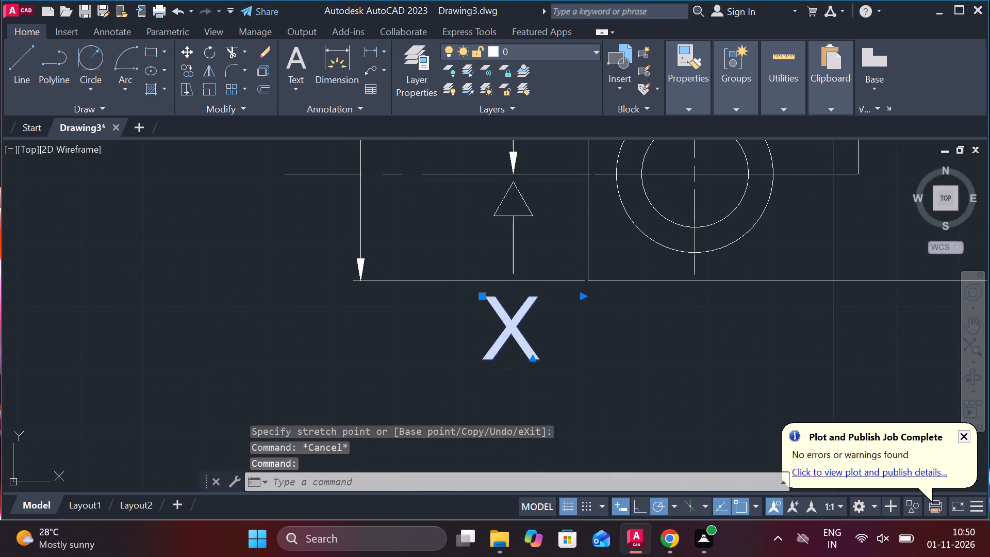
key(Right)
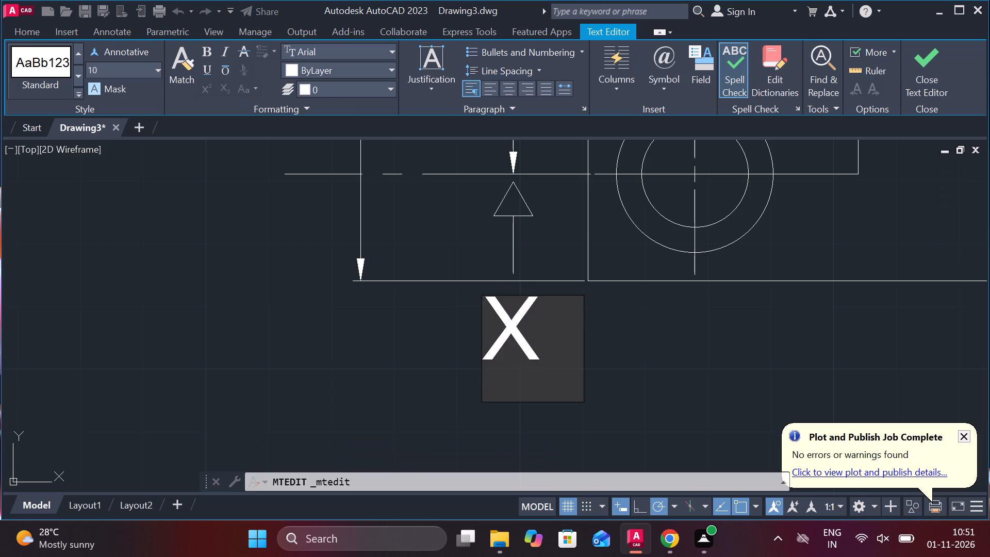
key(BackSpace)
key(y)
click(644, 368)
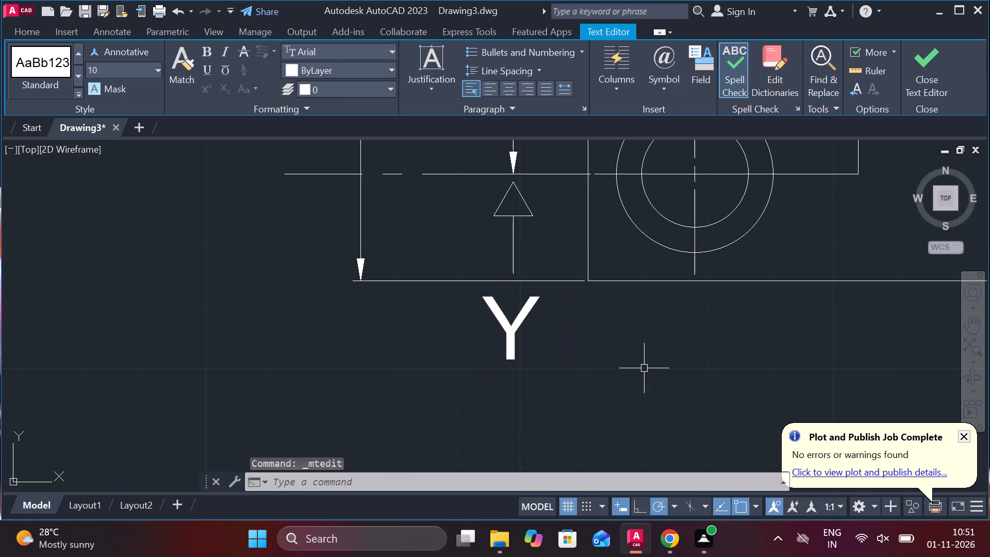
scroll(569, 293, down, 2)
scroll(615, 319, down, 1)
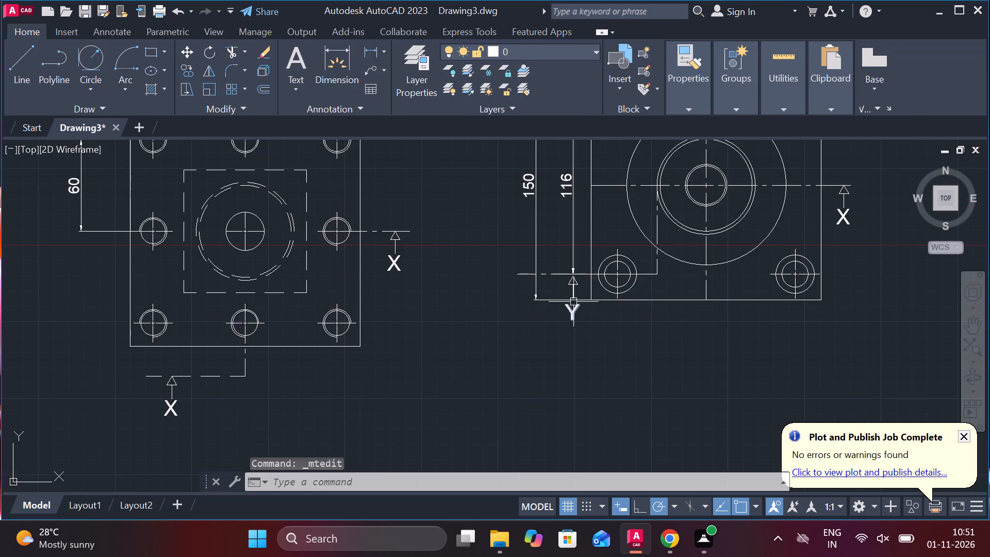
Lengthen the lower-left section arrow's stem down to the Y label, by about 3 mm.
scroll(573, 302, up, 3)
click(563, 273)
click(563, 290)
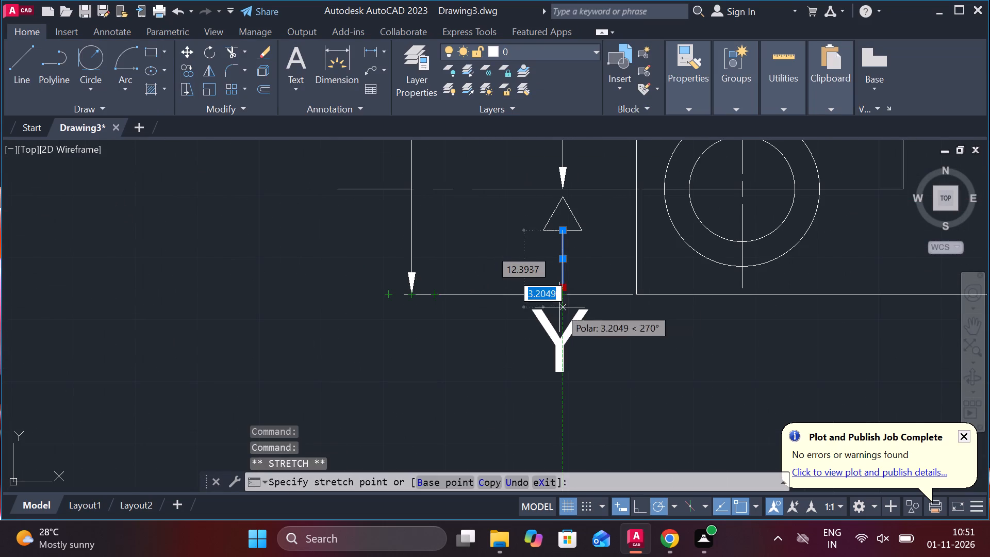
click(559, 307)
key(Escape)
Change the section label's text to Y at the arrow right of the four-hole plate.
scroll(602, 330, down, 3)
middle_drag(739, 298, 540, 382)
scroll(700, 293, up, 2)
double_click(604, 365)
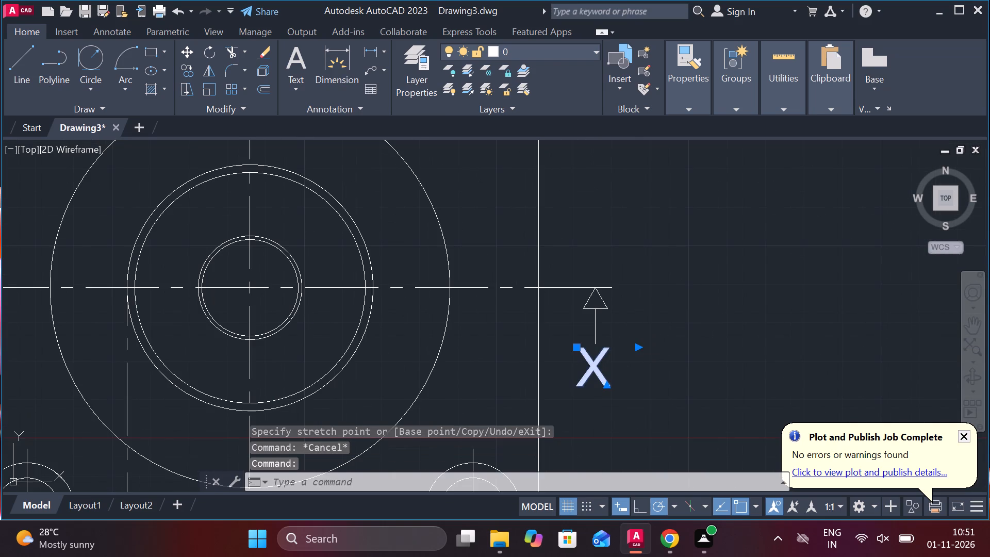
key(BackSpace)
key(y)
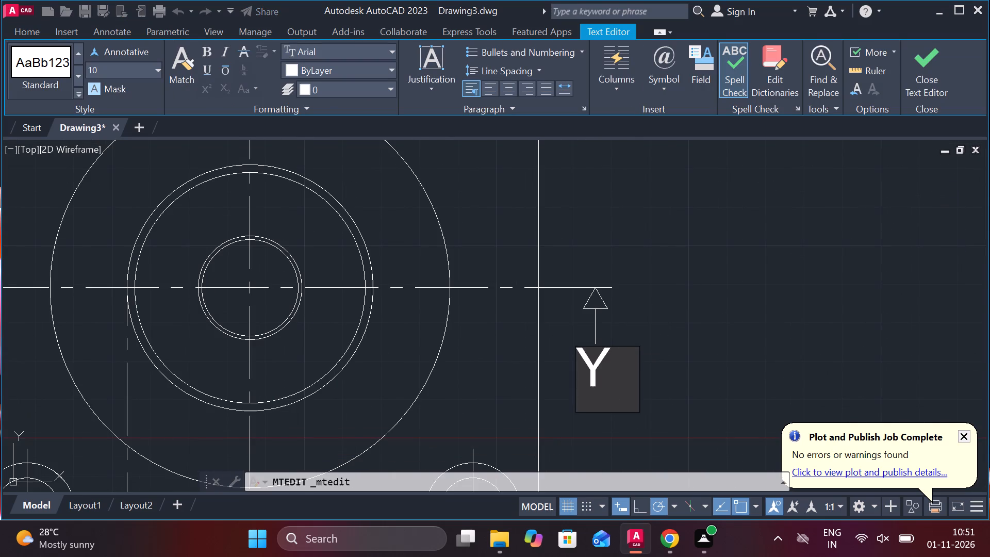
click(928, 77)
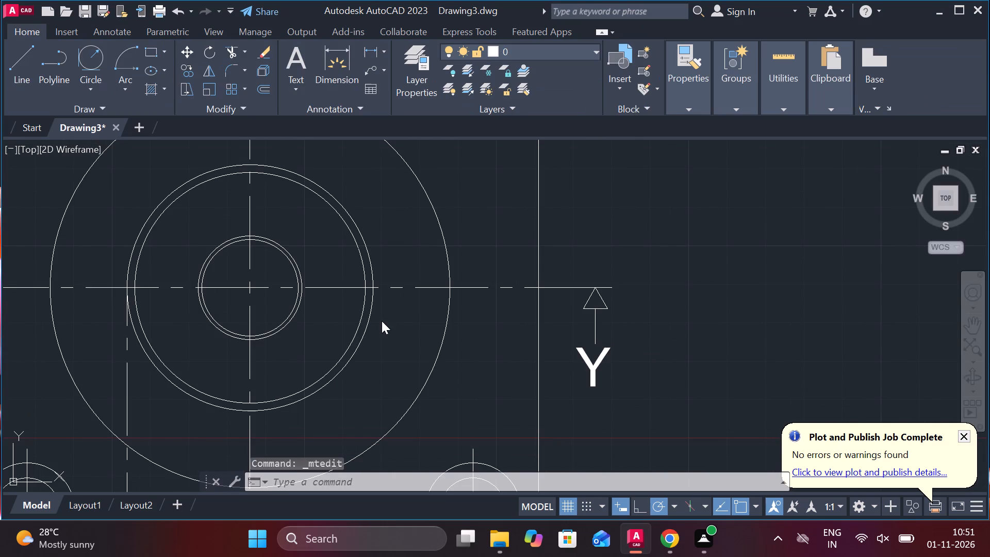
Add a diameter dimension to the four-hole plate's largest circle, with its text above the plate's upper edge near the right corner.
scroll(427, 316, down, 1)
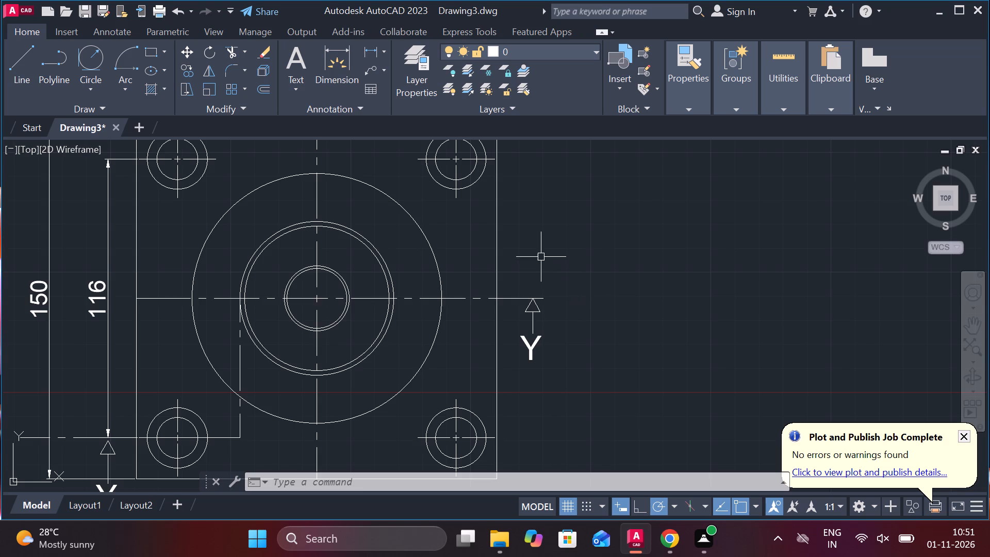
scroll(541, 255, down, 2)
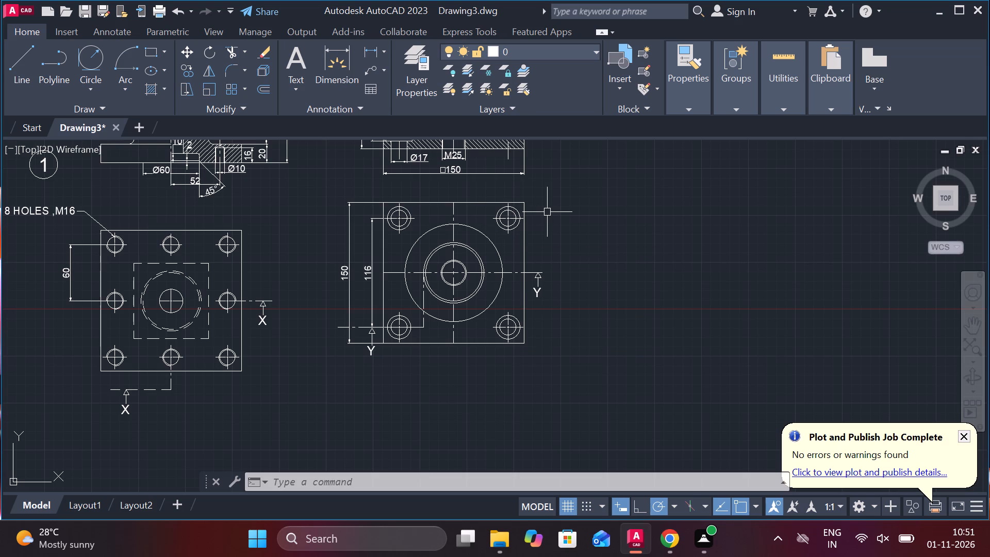
click(382, 50)
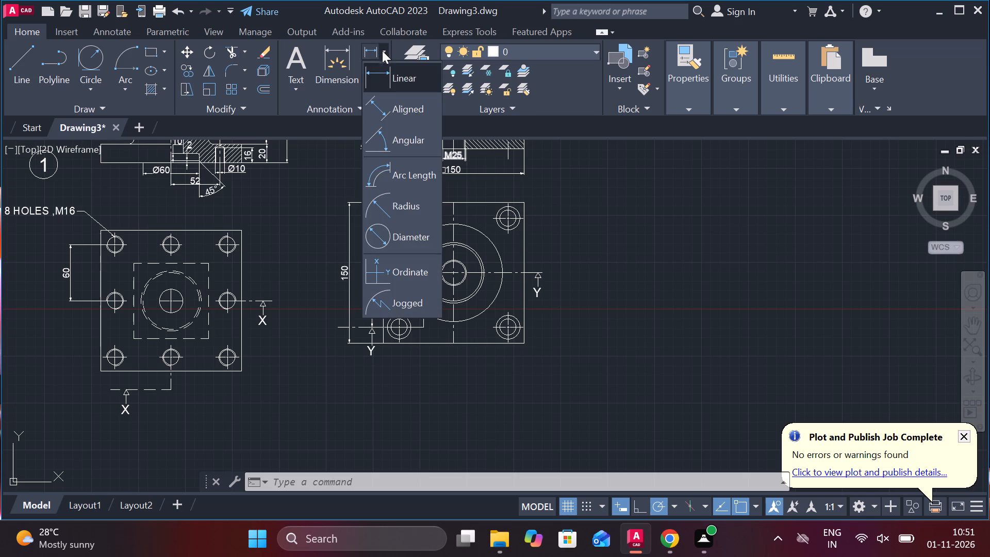
click(407, 232)
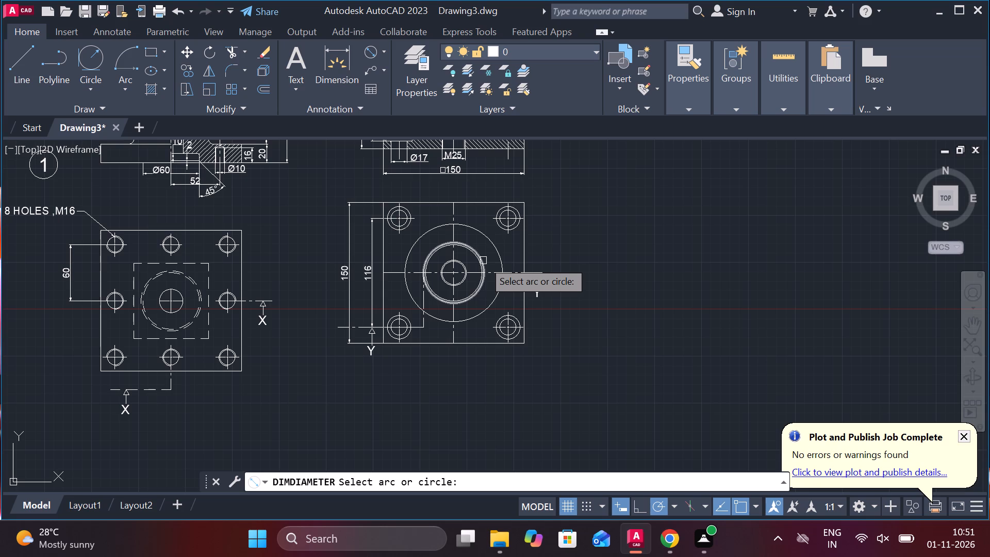
click(472, 230)
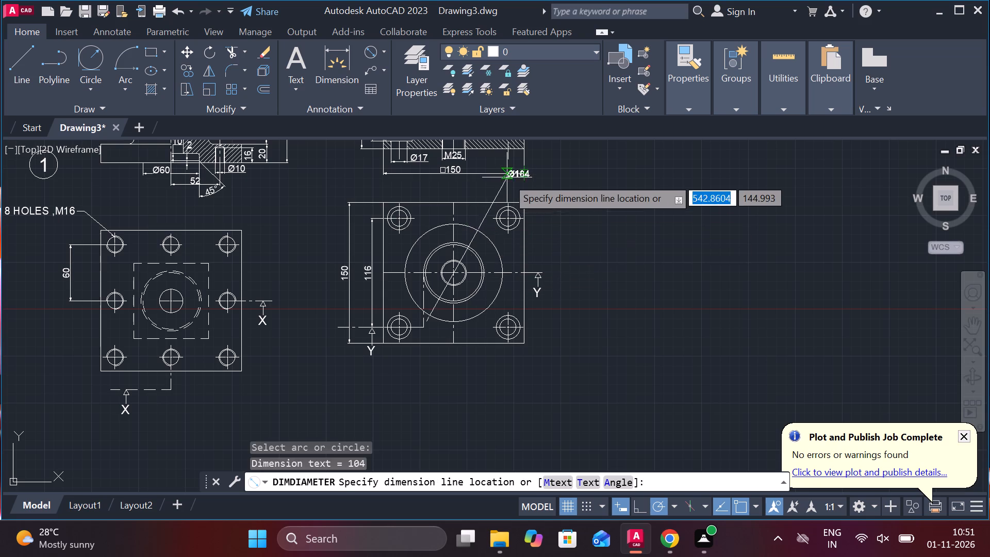
scroll(507, 177, up, 2)
click(493, 213)
Replace the large circle's diameter dimension text with PCD 104.
double_click(501, 204)
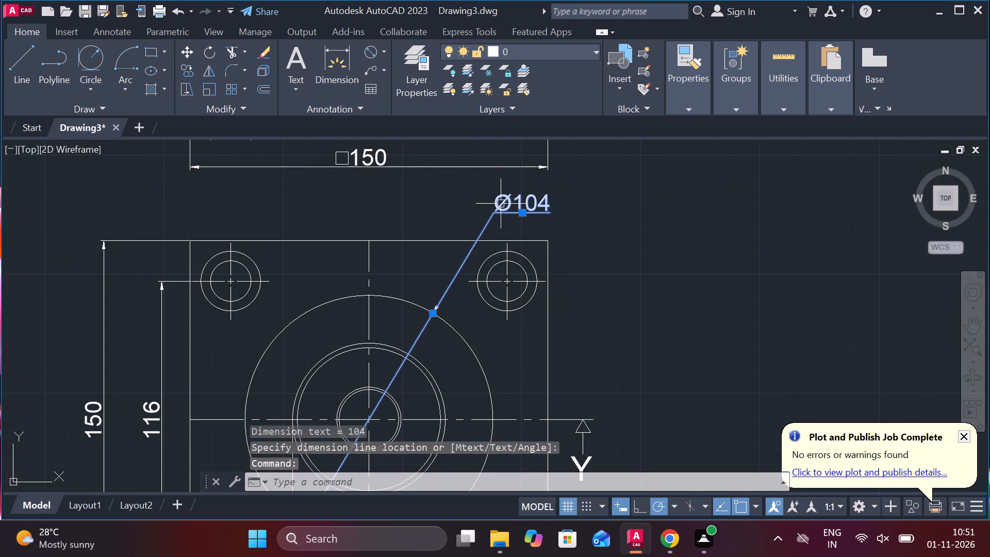
text(PCD)
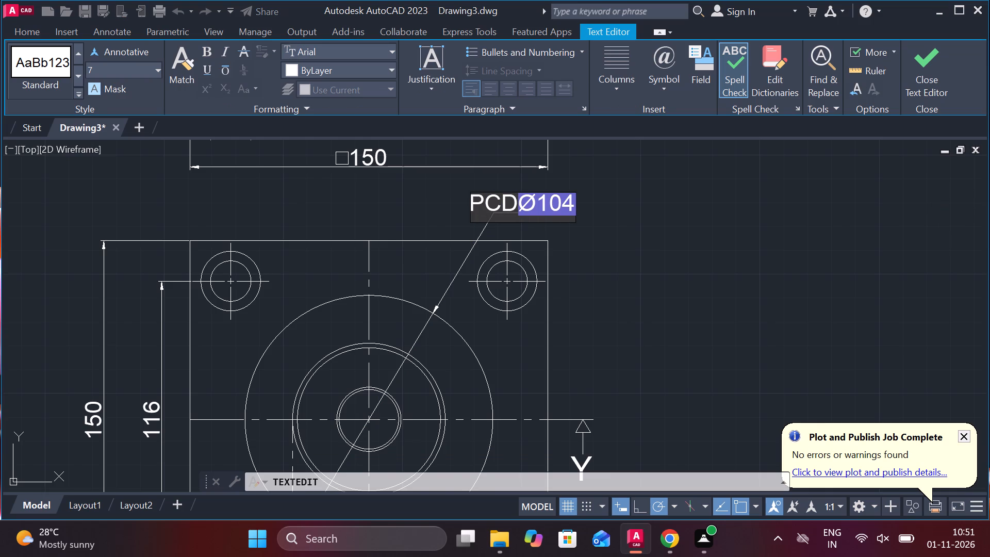
key(Right)
key(1)
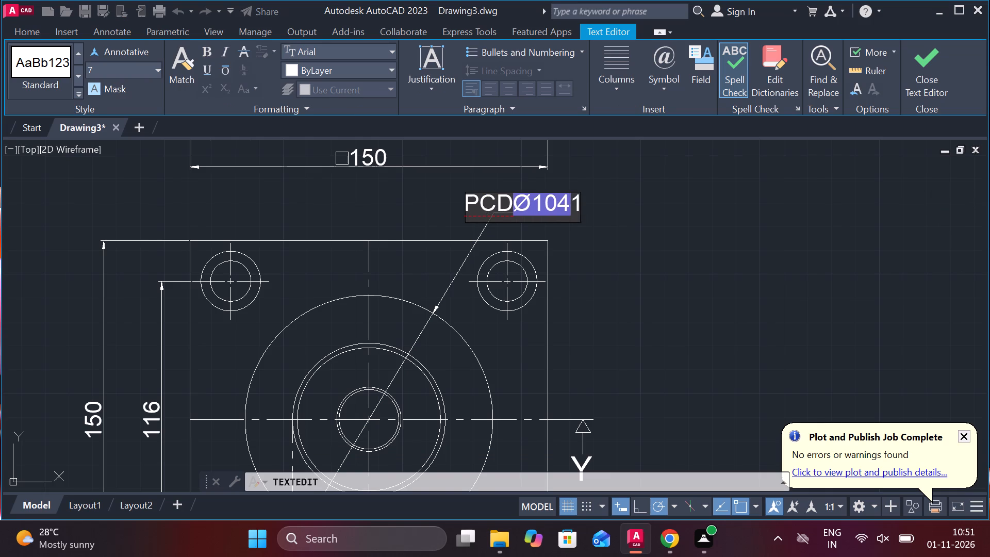
key(BackSpace)
key(BackSpace)
key(space)
text(104)
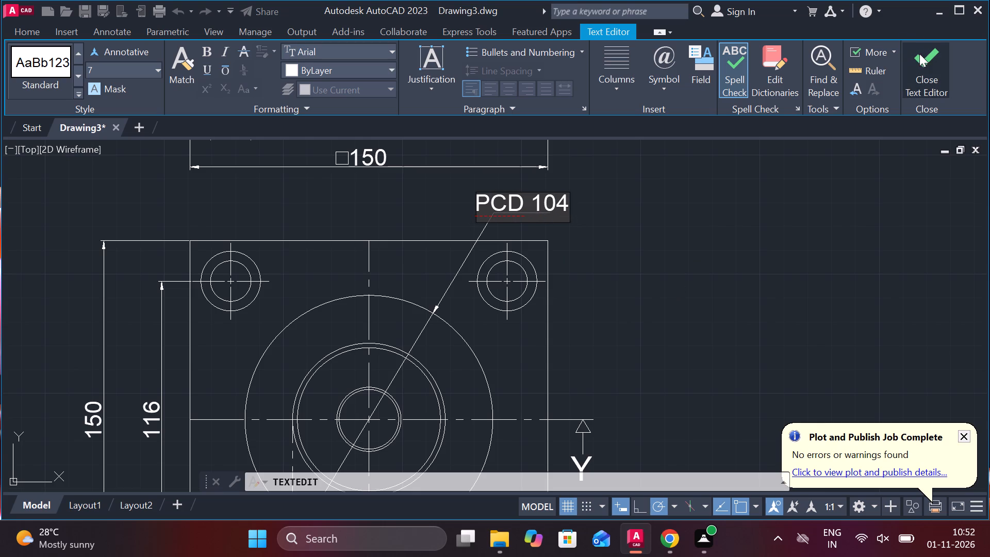
click(918, 55)
scroll(710, 254, down, 1)
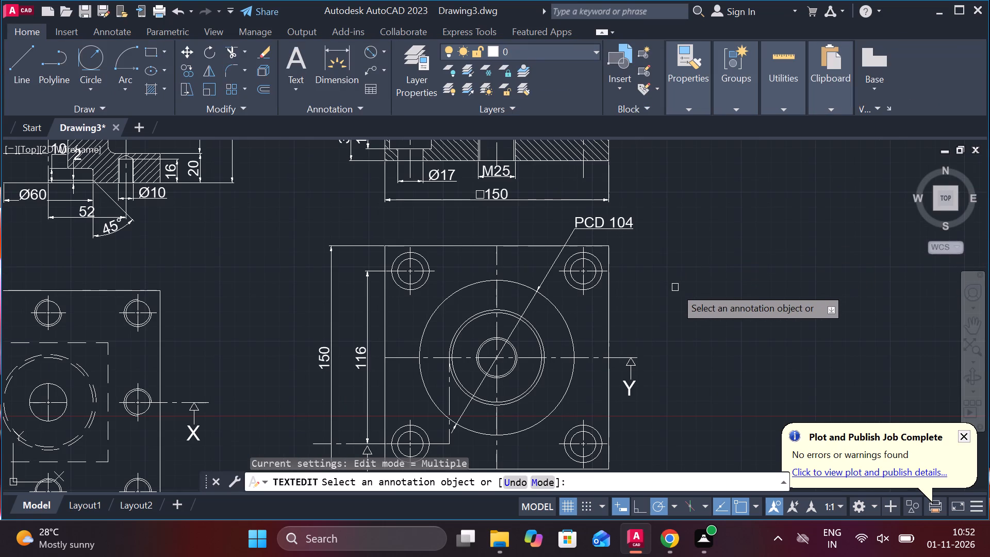
Draw a 10 mm diameter circle centred on the top quadrant of the four-hole plate's PCD circle.
key(Escape)
scroll(488, 276, up, 1)
text(C)
key(space)
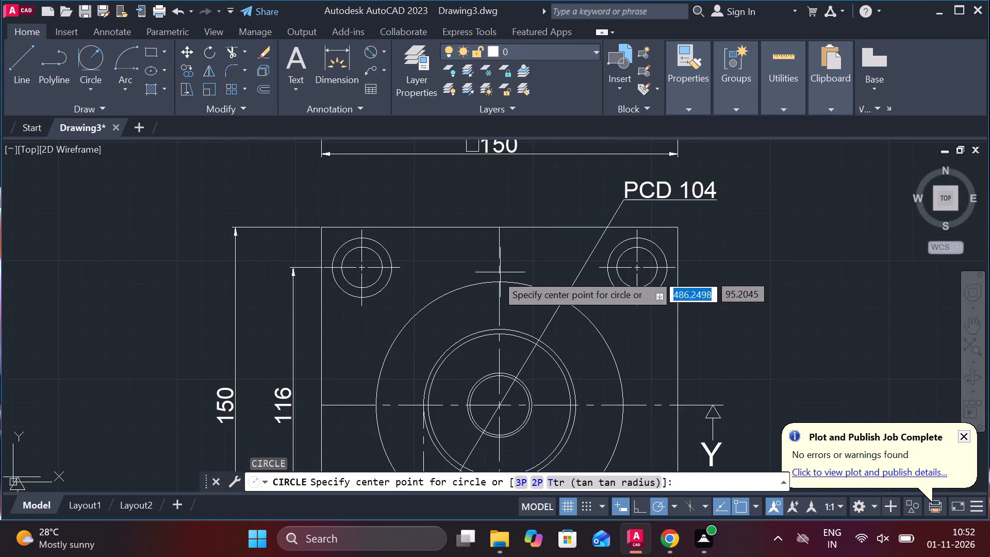
click(497, 280)
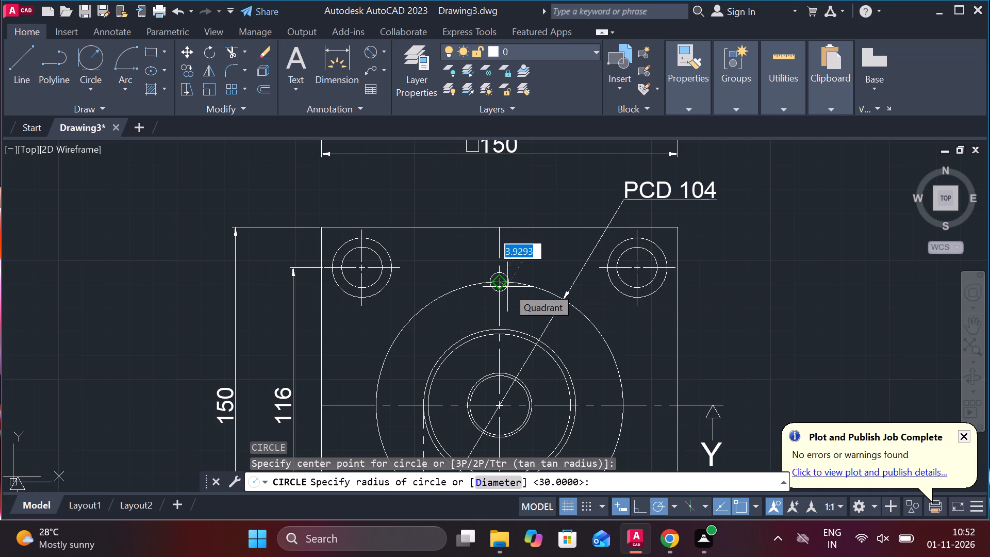
text(D)
key(space)
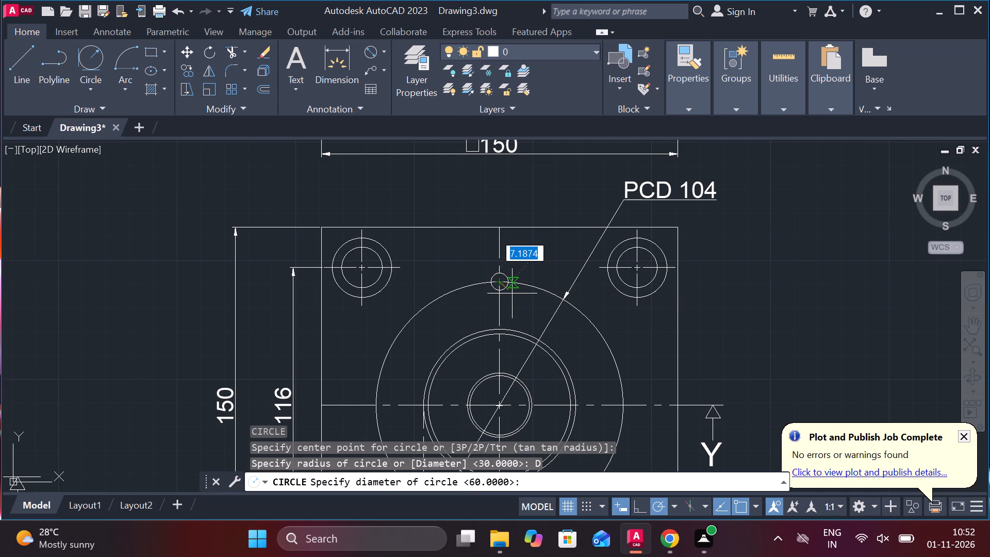
text(10)
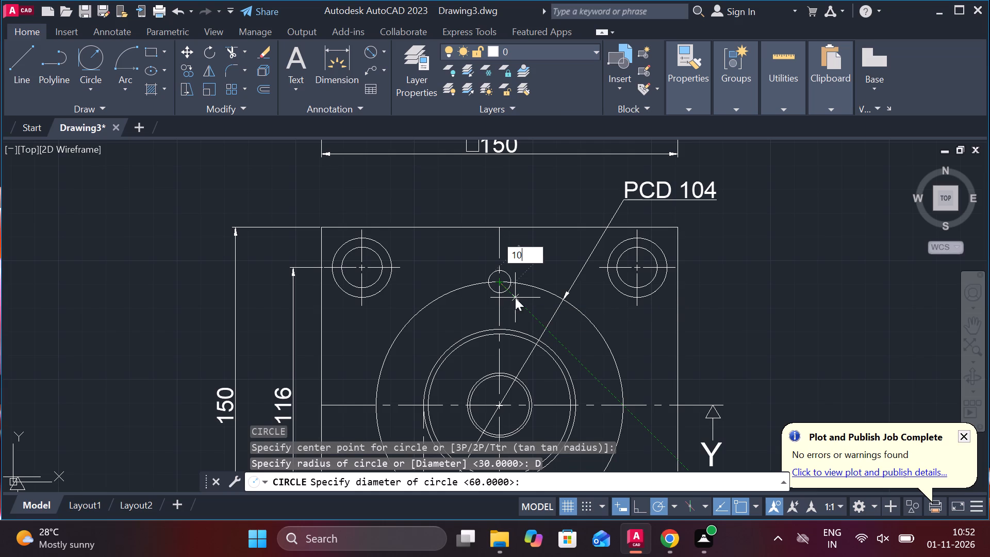
key(Return)
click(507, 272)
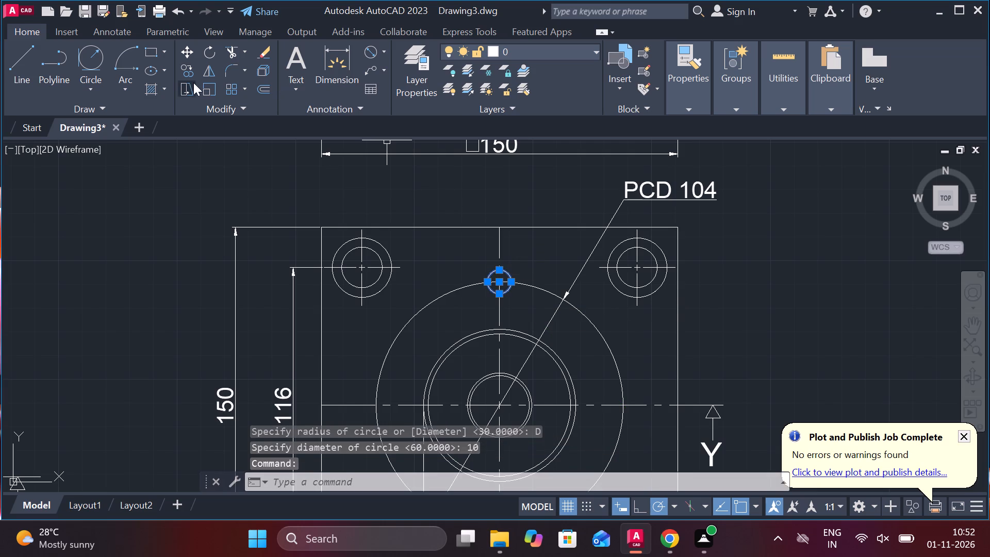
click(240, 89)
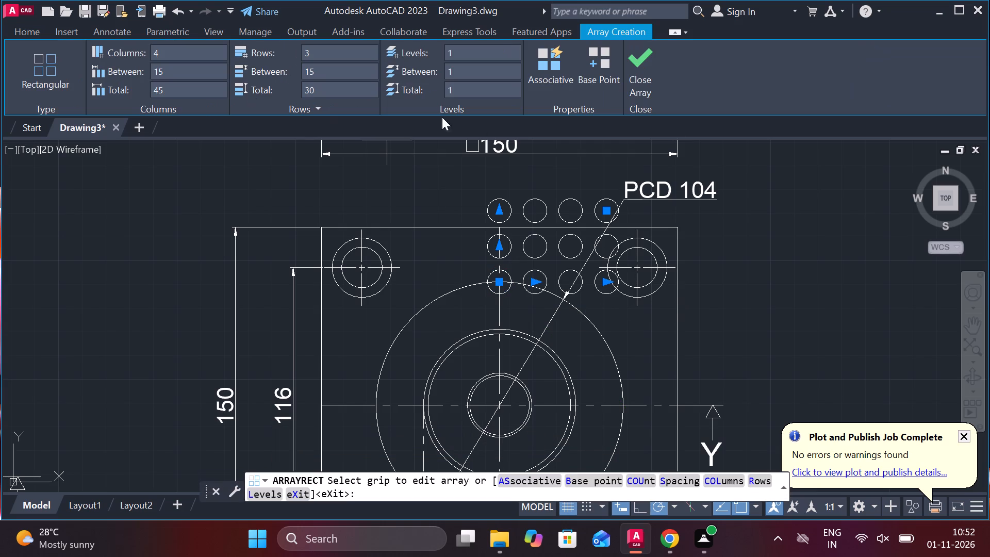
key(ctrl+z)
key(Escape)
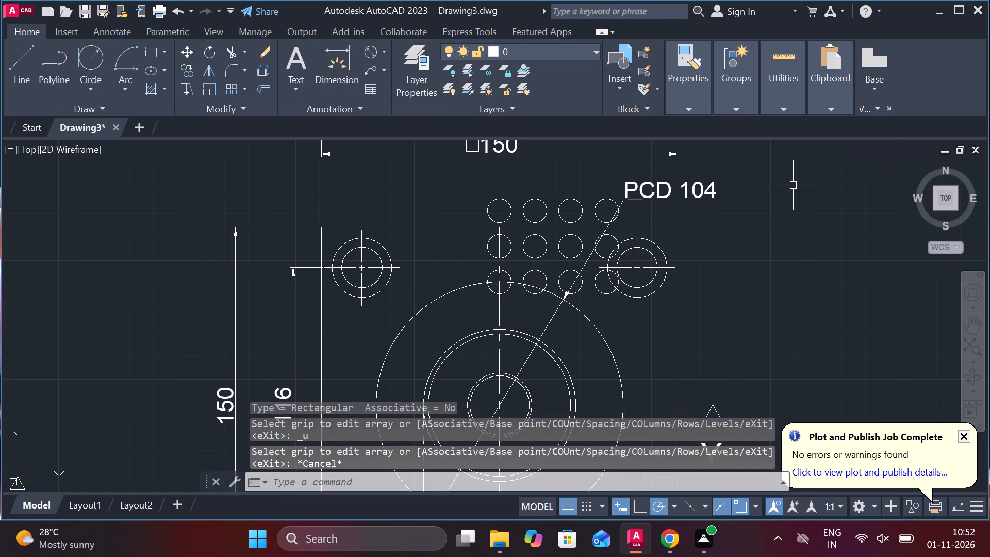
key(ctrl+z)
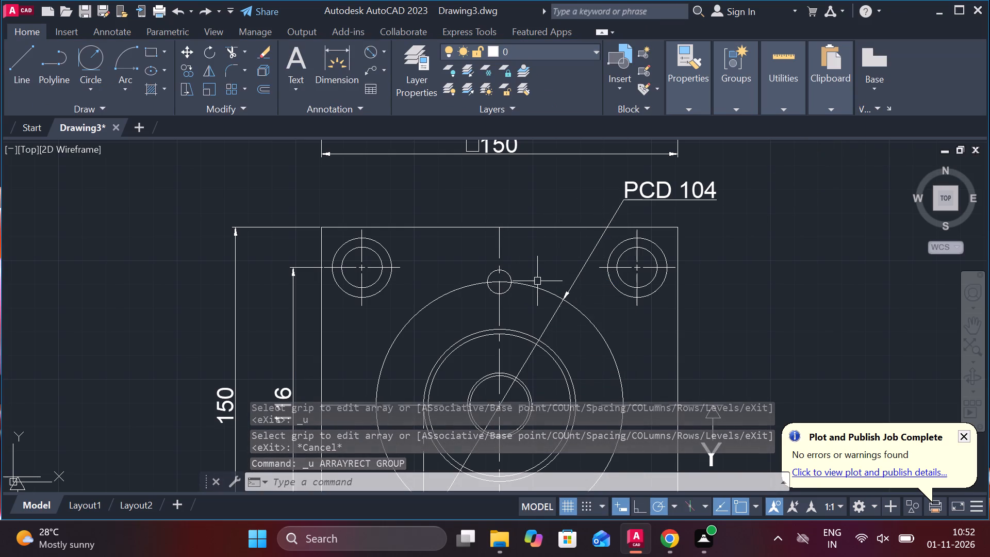
Set the PCD circle's linetype to CENTER2.
click(537, 283)
click(673, 110)
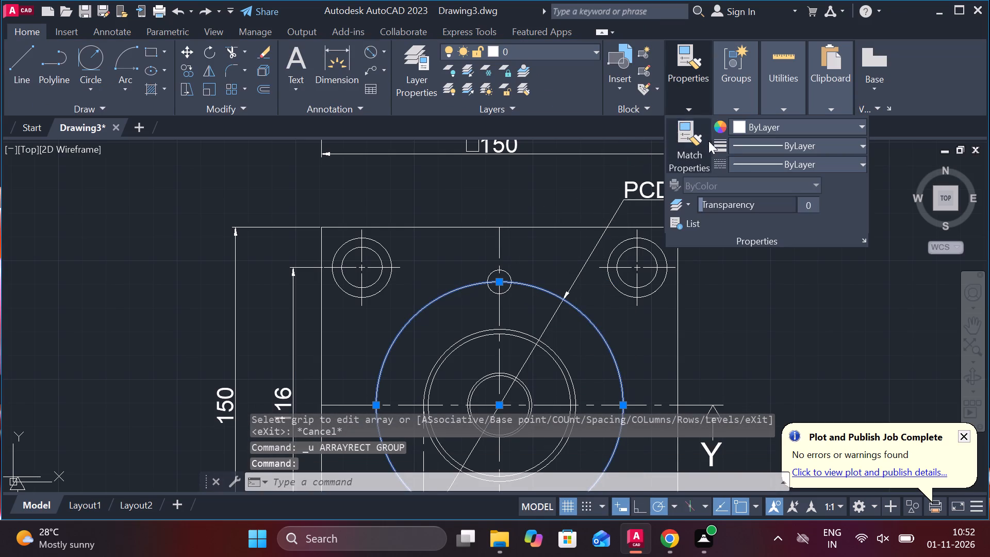
click(742, 158)
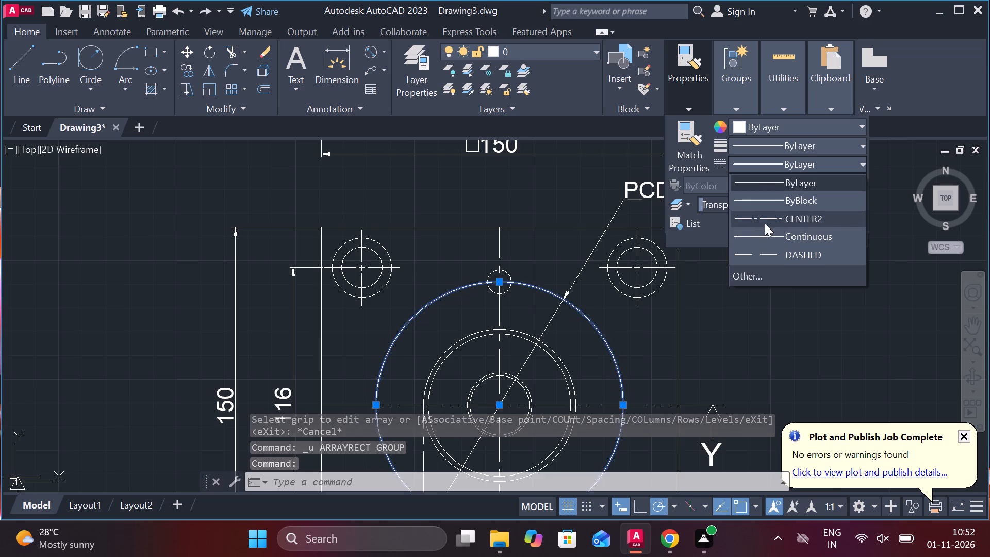
click(765, 223)
key(Escape)
Create a polar array of the 10 mm circle about the plate's centre with 4 items over 360 degrees.
click(507, 273)
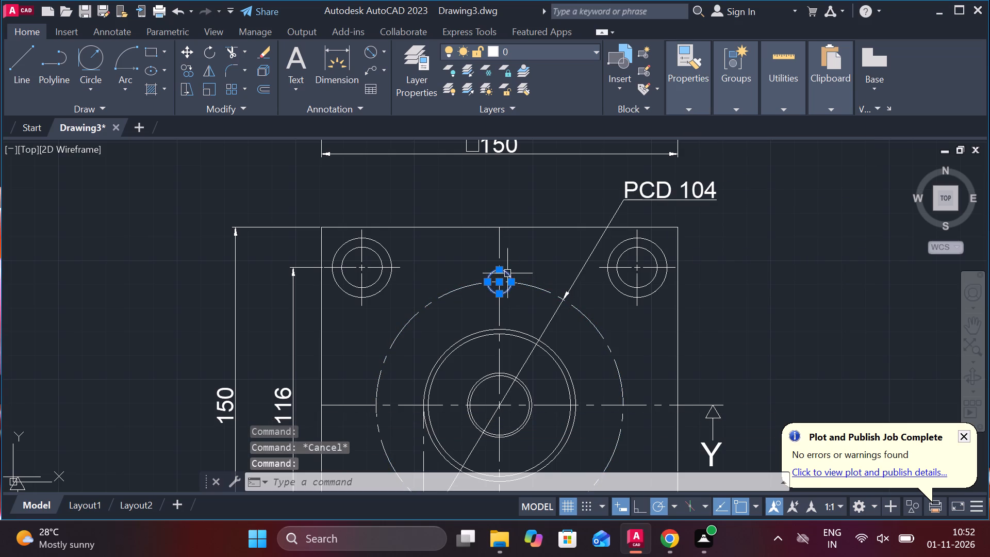
click(243, 88)
click(264, 181)
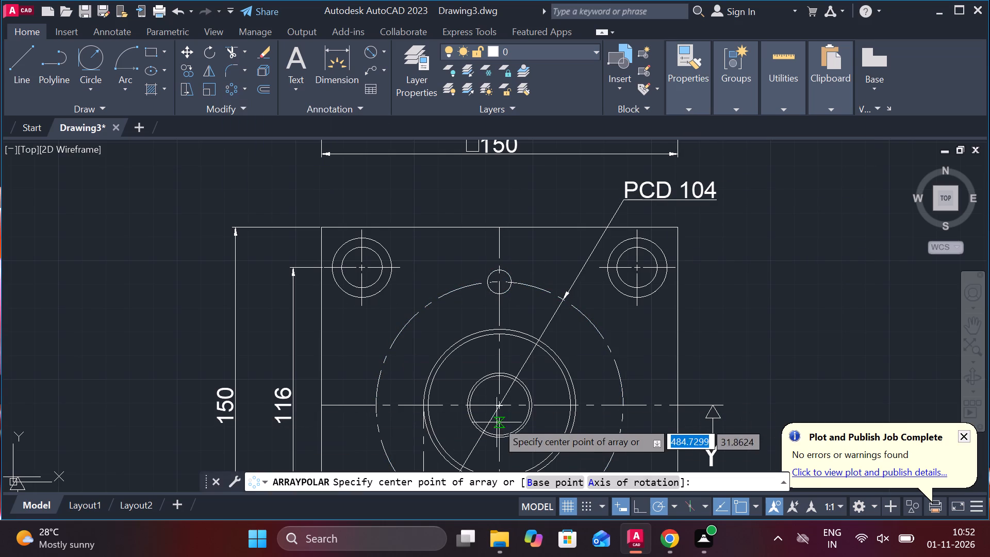
click(494, 411)
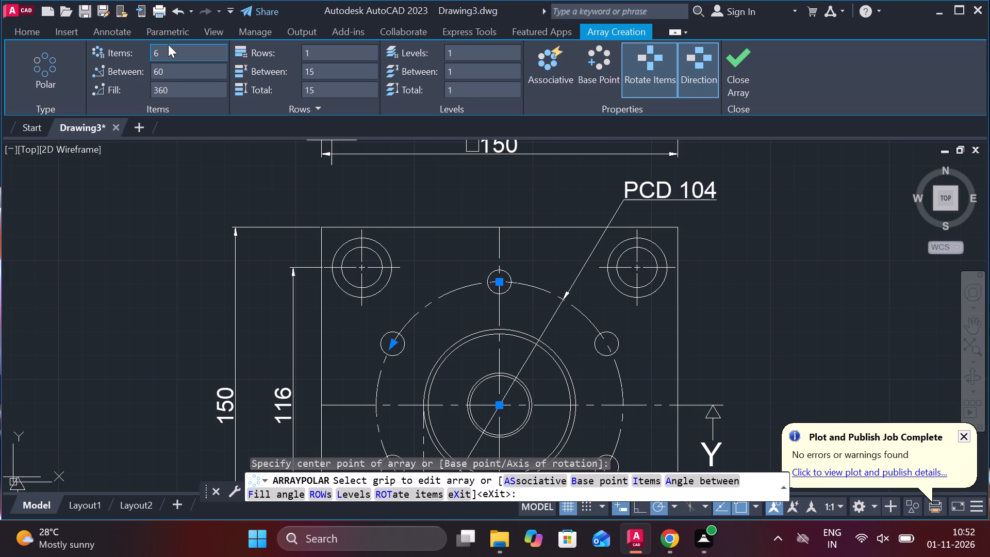
click(168, 44)
text(4)
key(space)
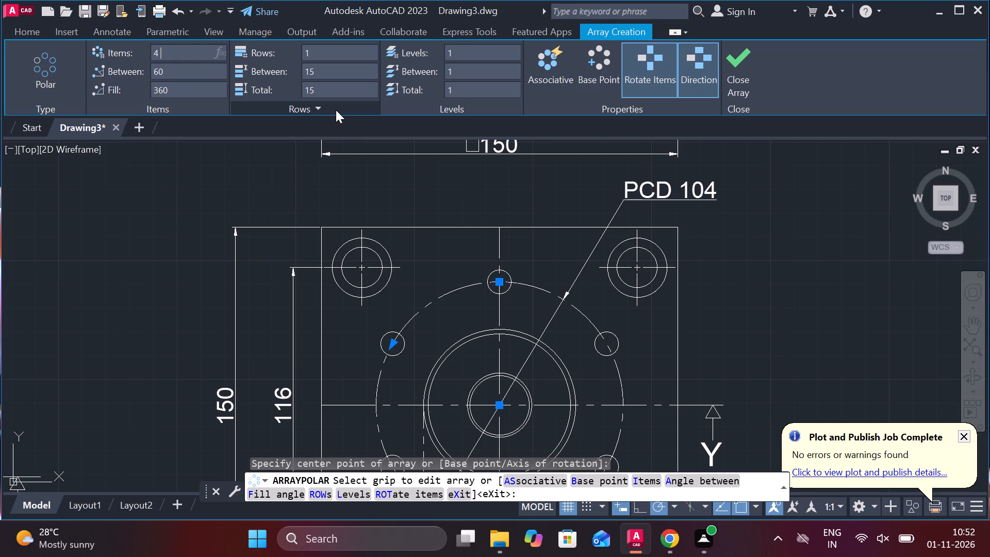
key(Return)
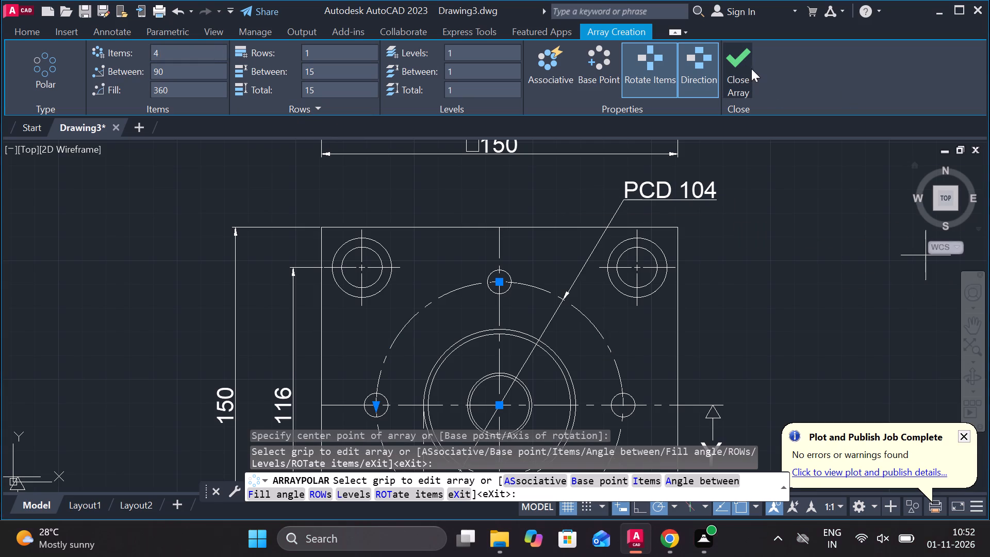
click(742, 61)
Copy the circled number 1 balloon to a spot above the left end of the Y-Y section view.
scroll(703, 237, down, 2)
middle_drag(705, 253, 580, 203)
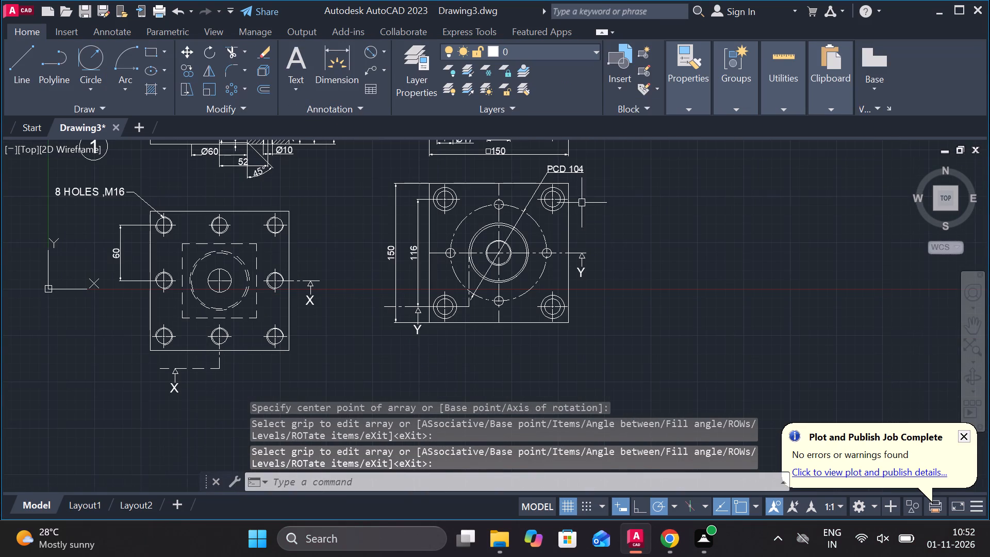
scroll(604, 222, down, 1)
middle_drag(527, 237, 531, 302)
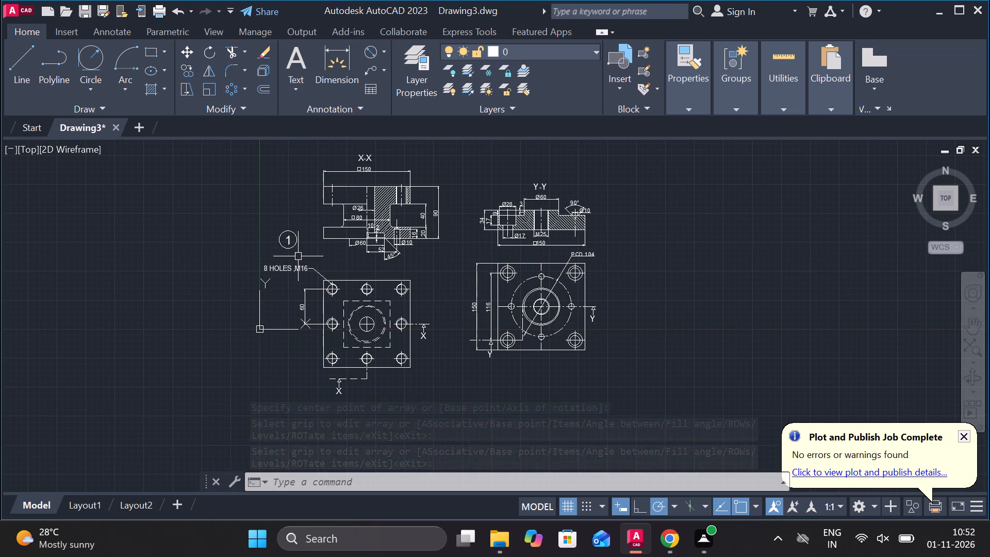
middle_drag(297, 252, 377, 282)
scroll(374, 282, up, 2)
drag(390, 284, 380, 279)
click(285, 187)
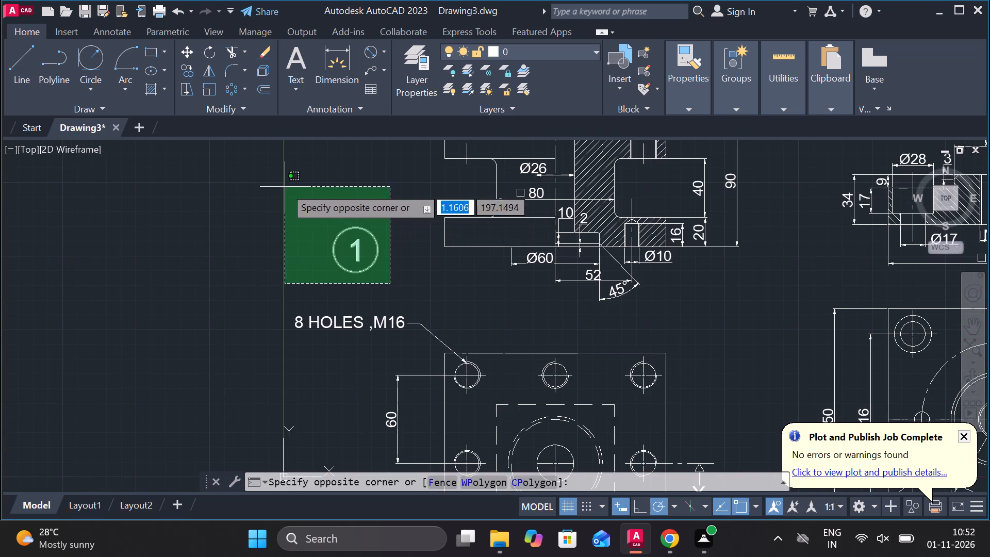
text(CO)
key(Return)
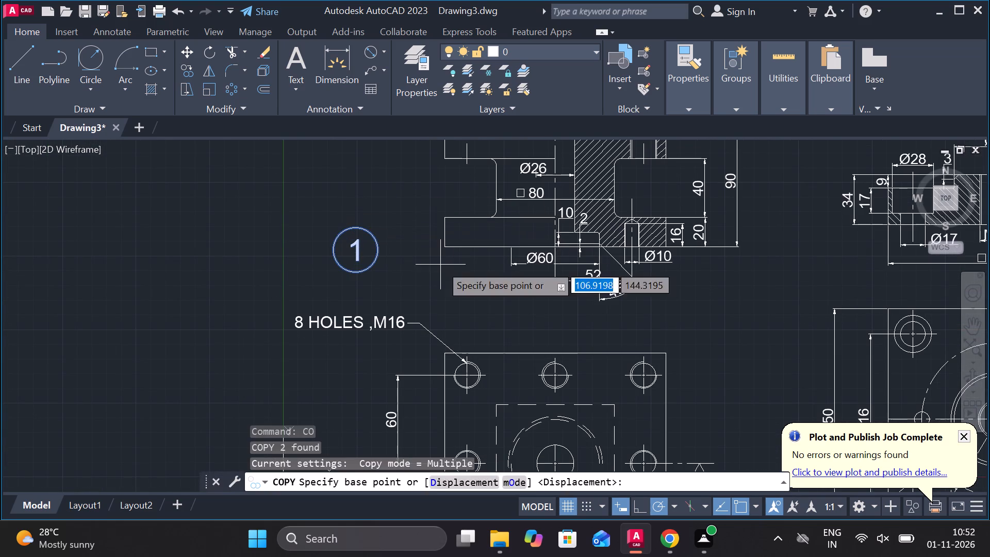
click(440, 265)
scroll(439, 271, down, 3)
scroll(600, 216, up, 2)
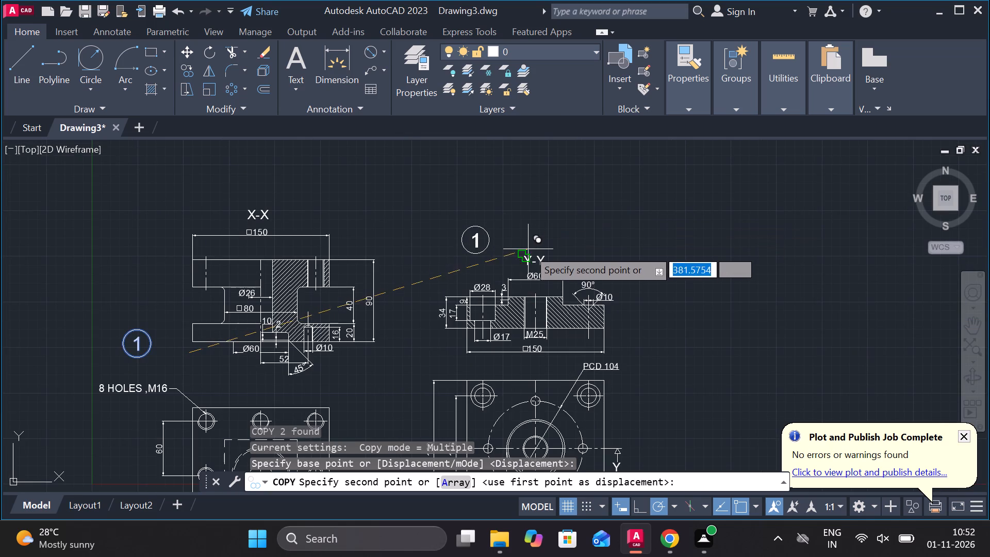
click(527, 253)
key(Escape)
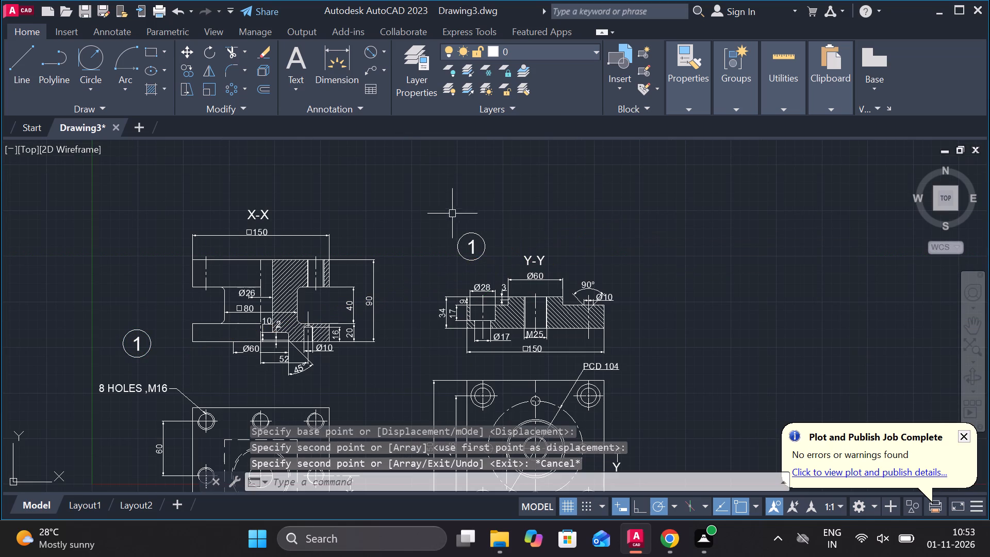
Change the copied balloon's number to 2.
double_click(471, 244)
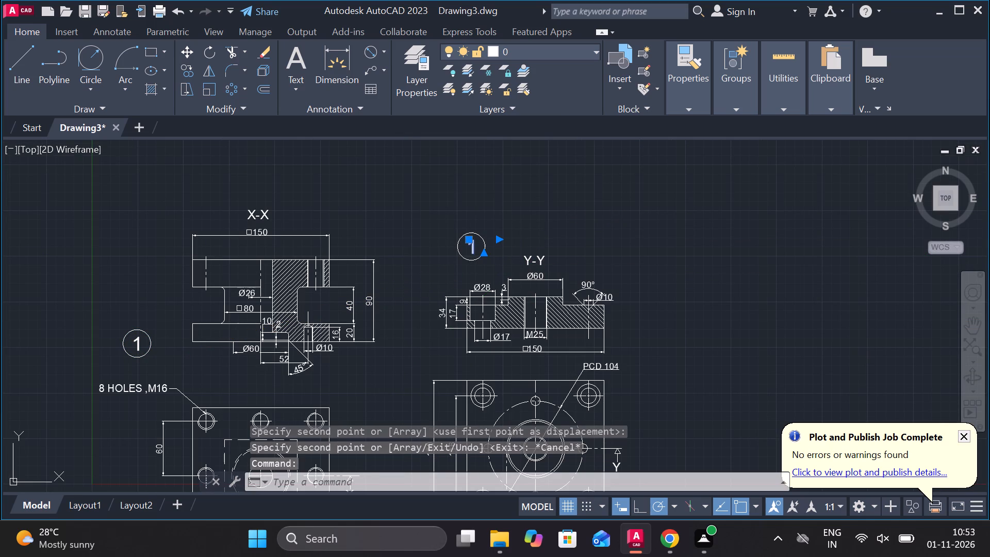
scroll(471, 244, up, 2)
key(Right)
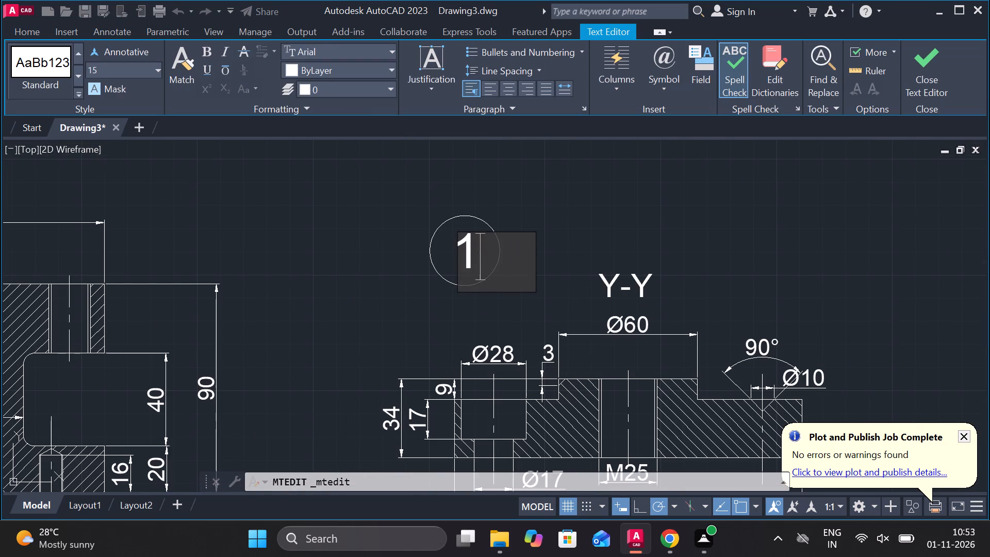
key(BackSpace)
key(2)
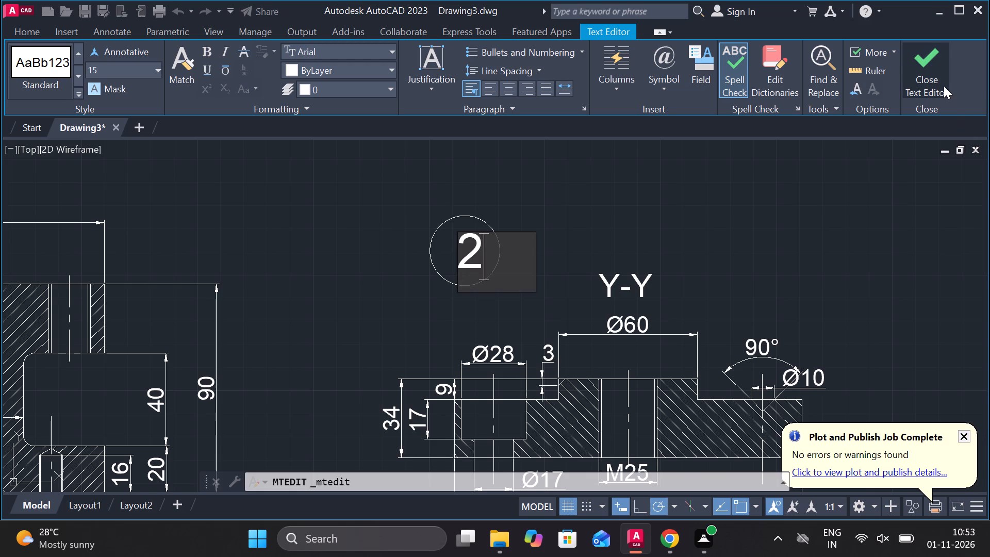
click(940, 85)
Narrow the number 2's text frame so that it ends inside the balloon circle.
click(493, 227)
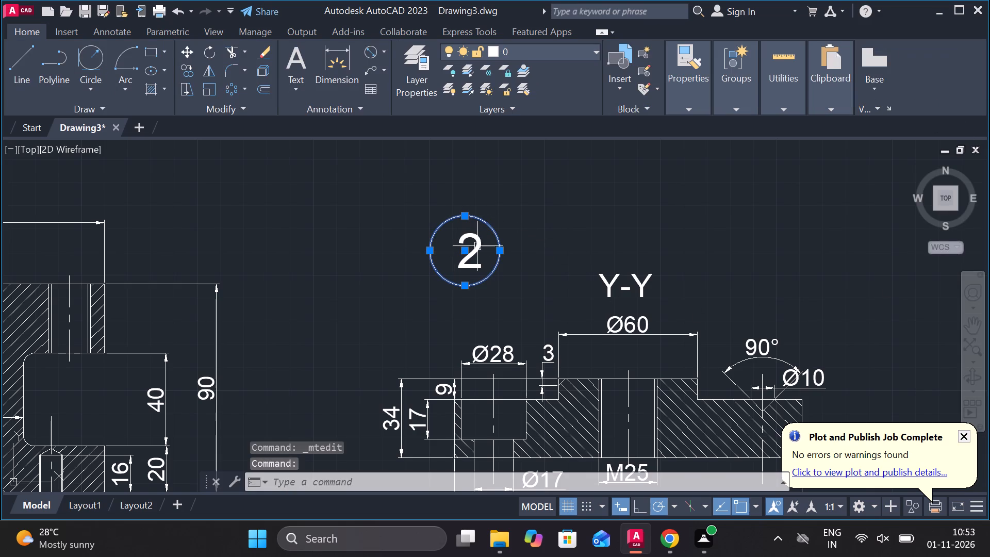
click(476, 245)
scroll(476, 245, up, 1)
key(Escape)
click(466, 247)
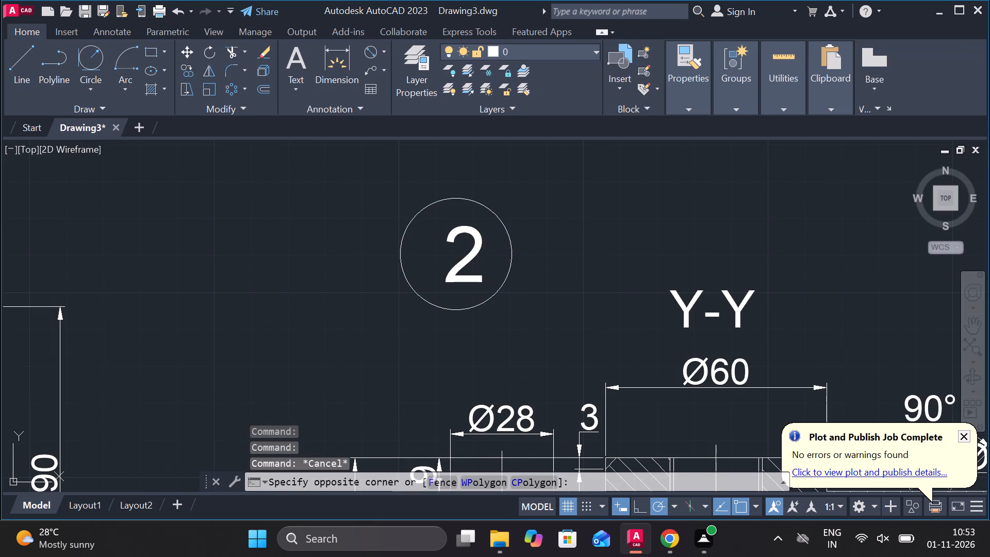
key(Escape)
click(471, 237)
click(449, 227)
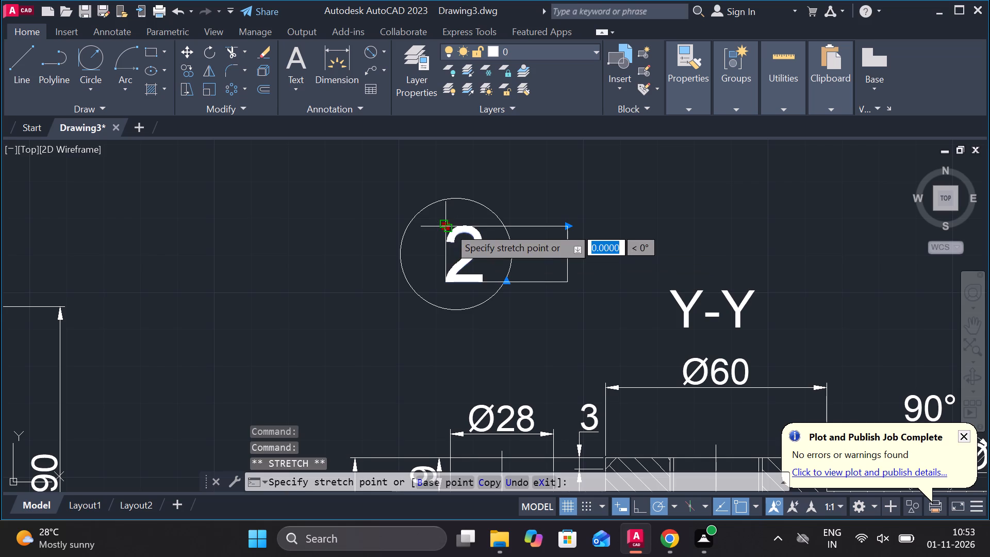
click(435, 226)
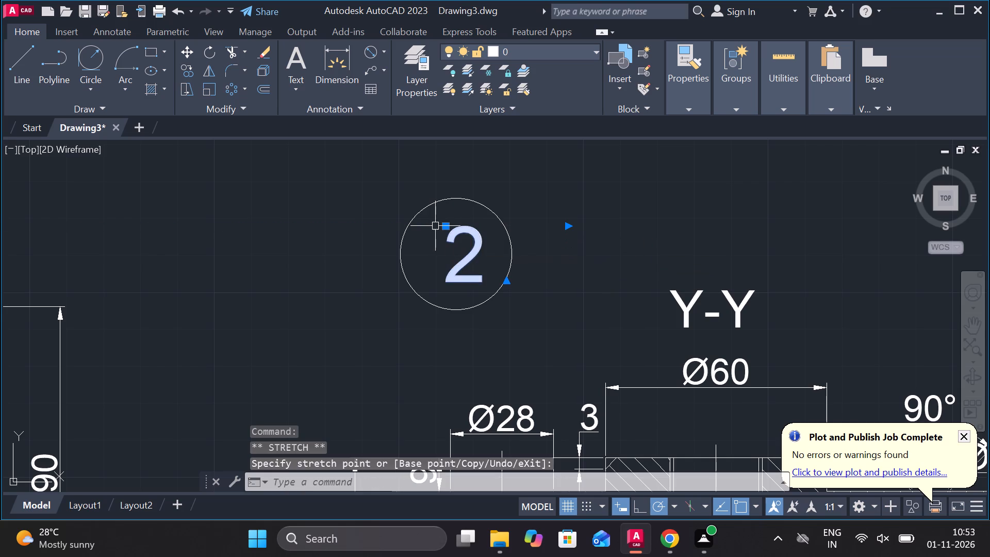
click(569, 227)
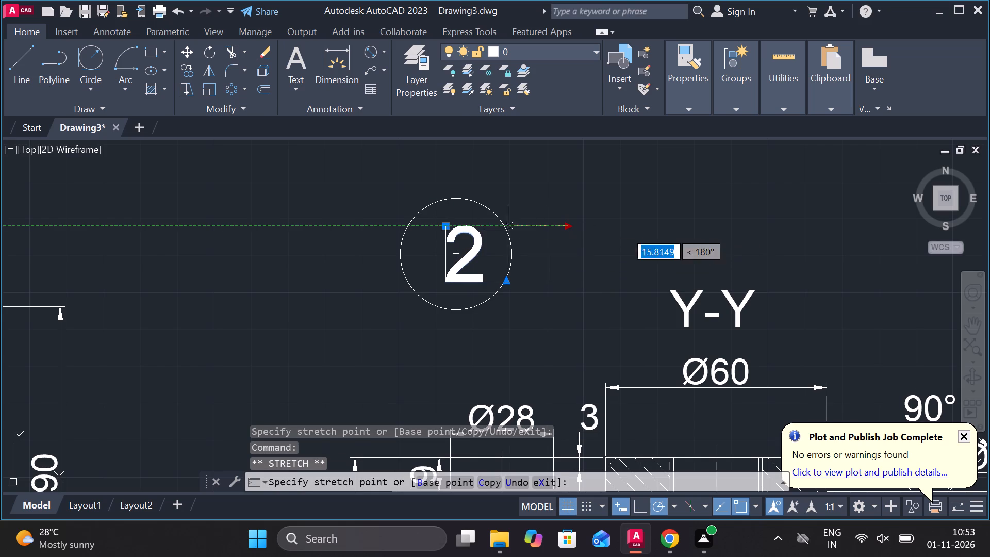
click(477, 232)
key(Escape)
Shift the number 2 slightly to the left to centre it within its balloon circle.
click(461, 233)
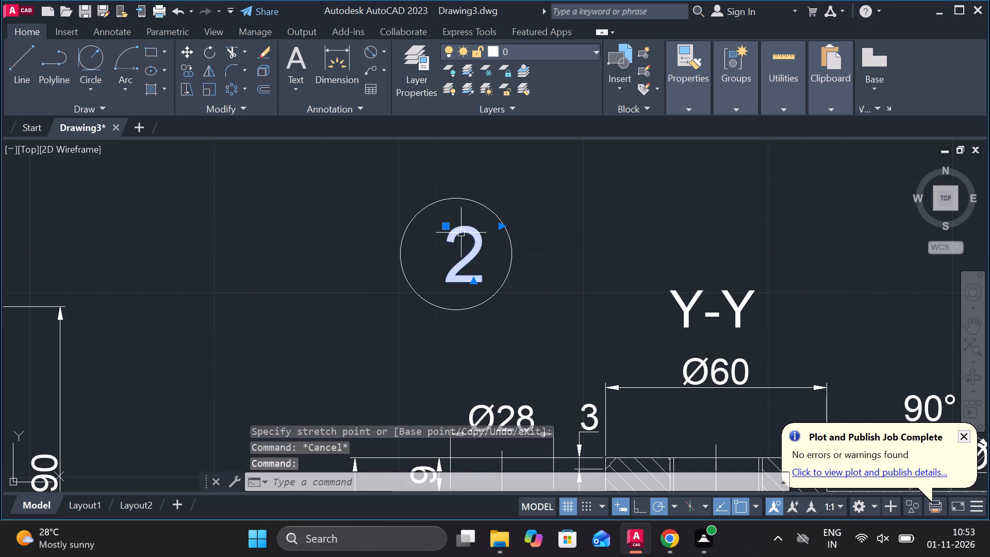
click(445, 225)
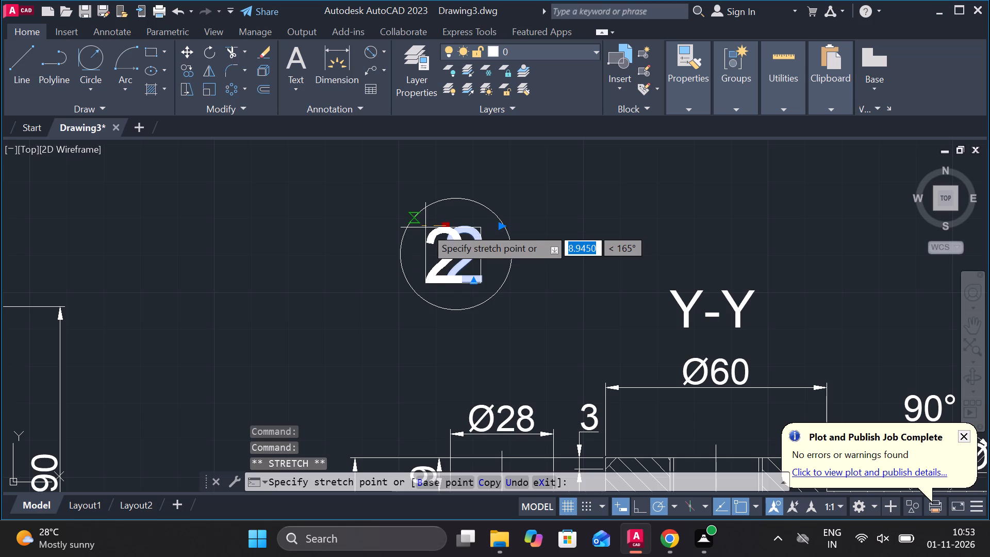
scroll(425, 227, up, 2)
click(425, 227)
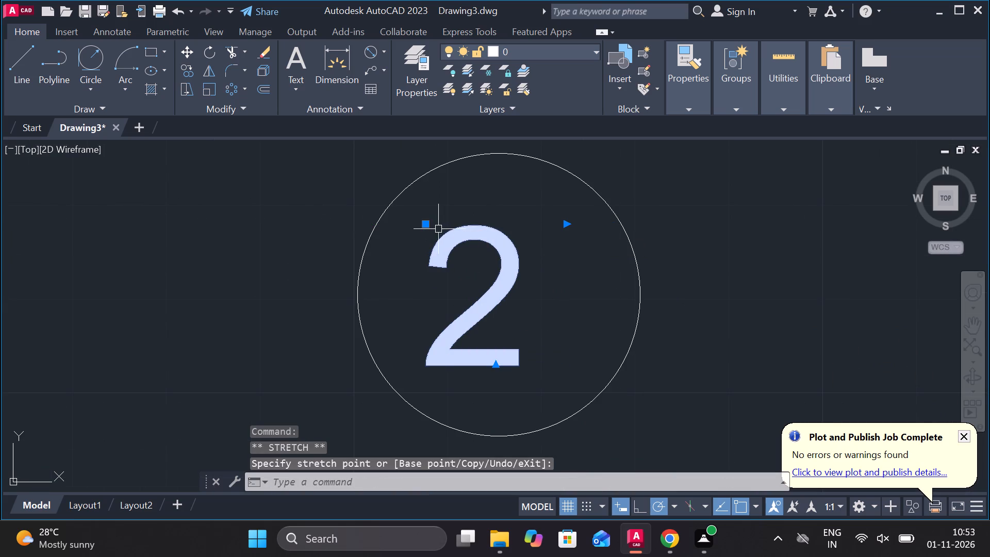
click(423, 221)
click(443, 223)
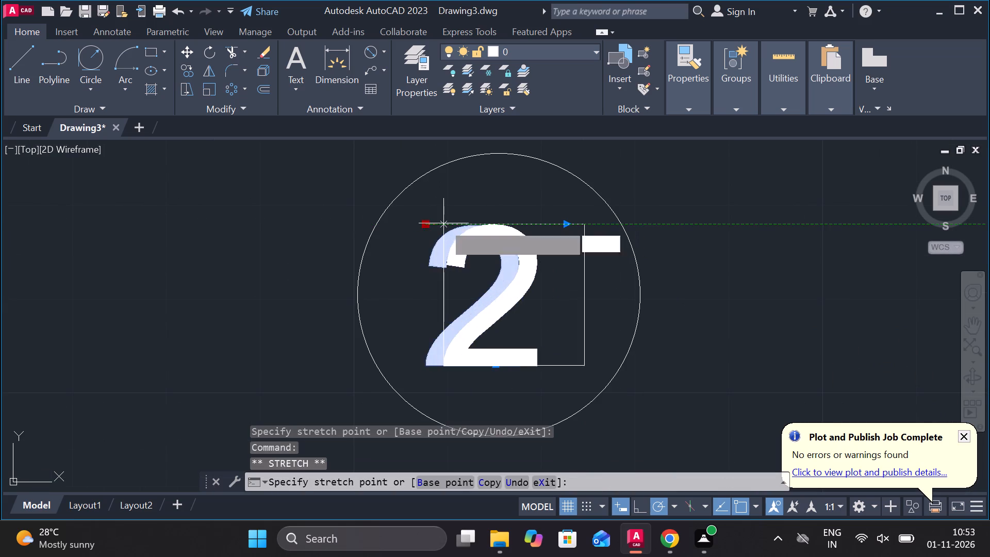
Leave the number 2 text edit and review the finished plan and section views of parts 1 and 2.
key(Escape)
scroll(597, 242, down, 6)
middle_drag(726, 300, 631, 209)
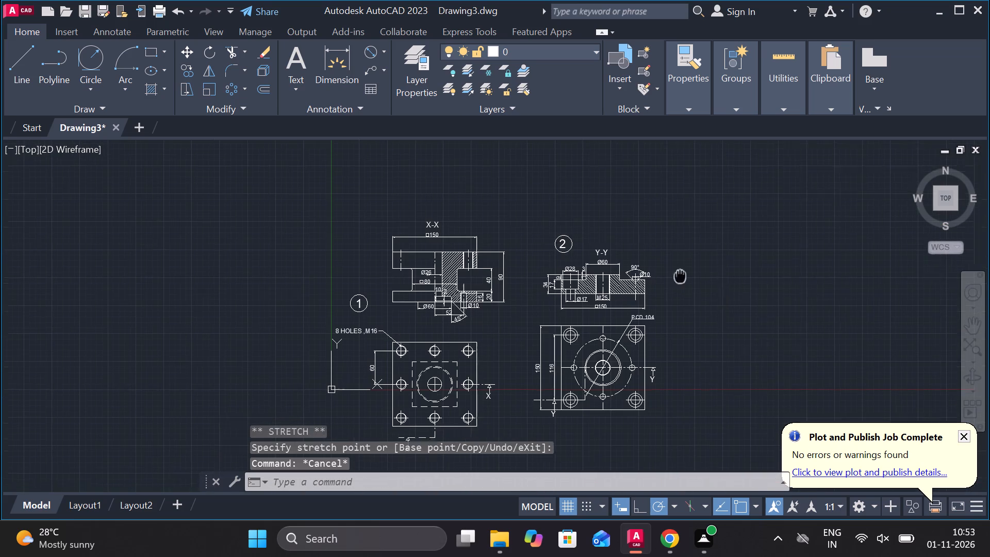
middle_drag(631, 209, 624, 201)
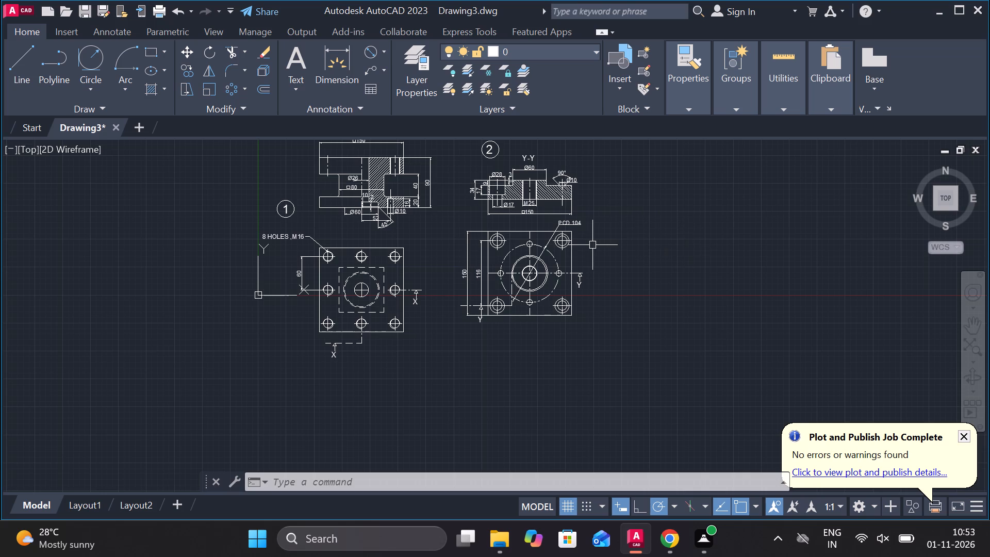
scroll(503, 274, up, 1)
scroll(504, 275, down, 2)
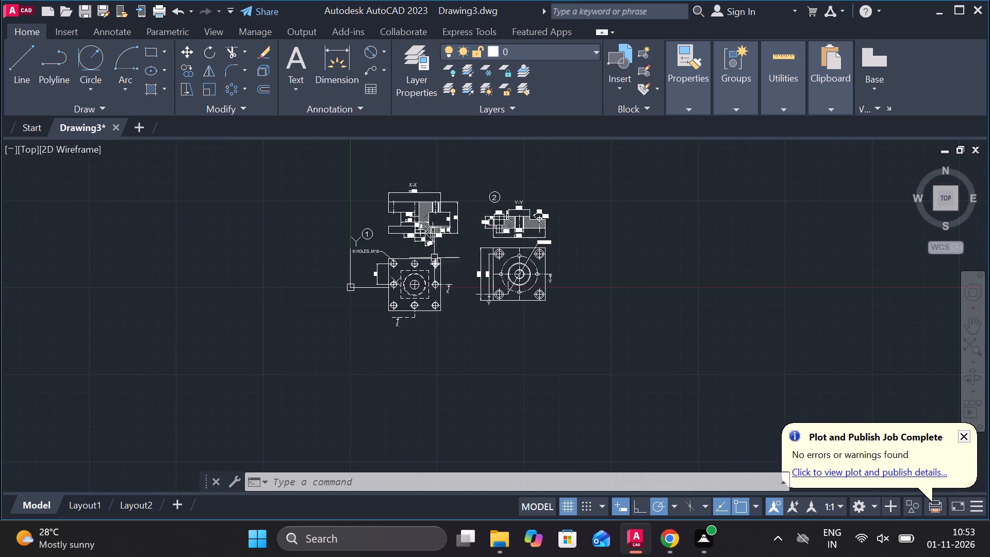
scroll(434, 256, up, 2)
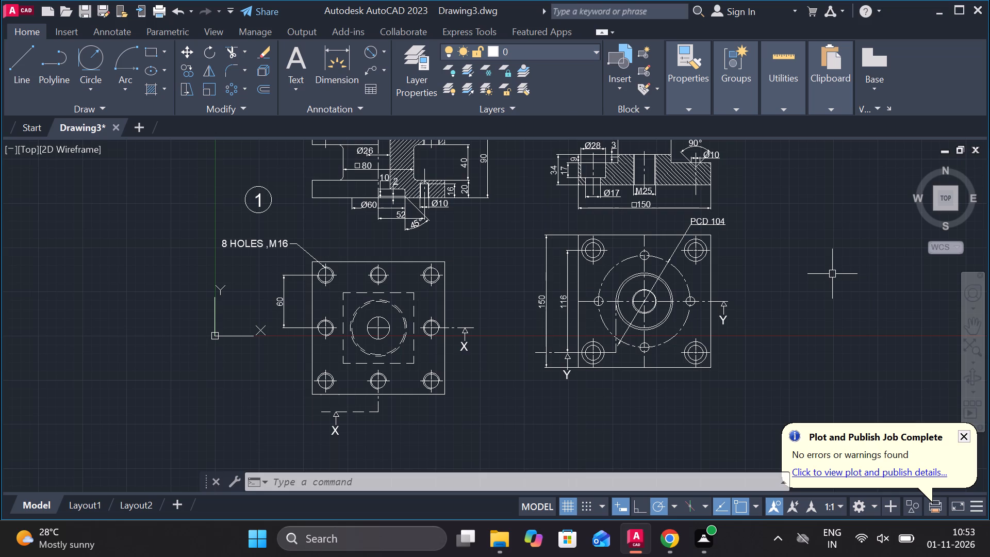
scroll(826, 274, down, 1)
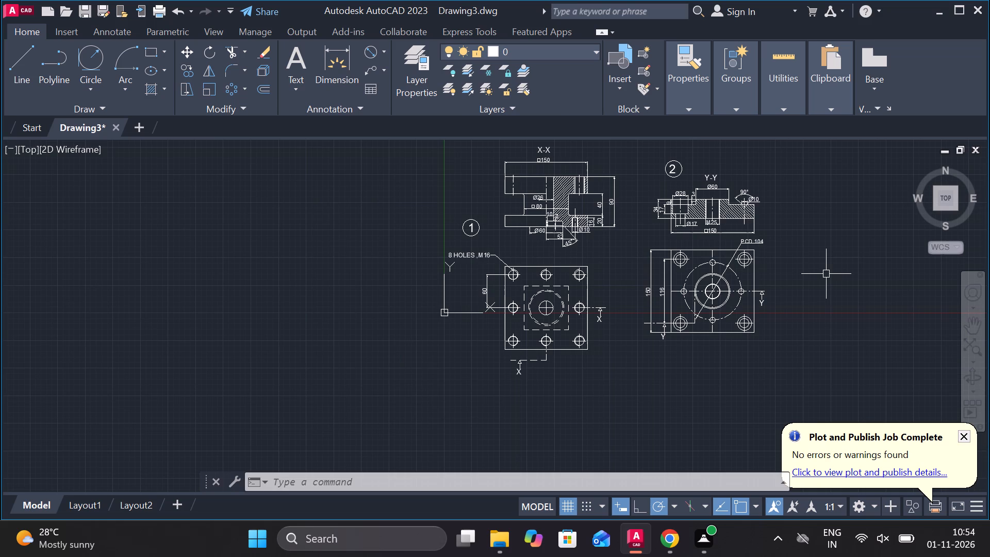
scroll(826, 274, down, 2)
scroll(797, 274, up, 3)
middle_drag(814, 274, 641, 274)
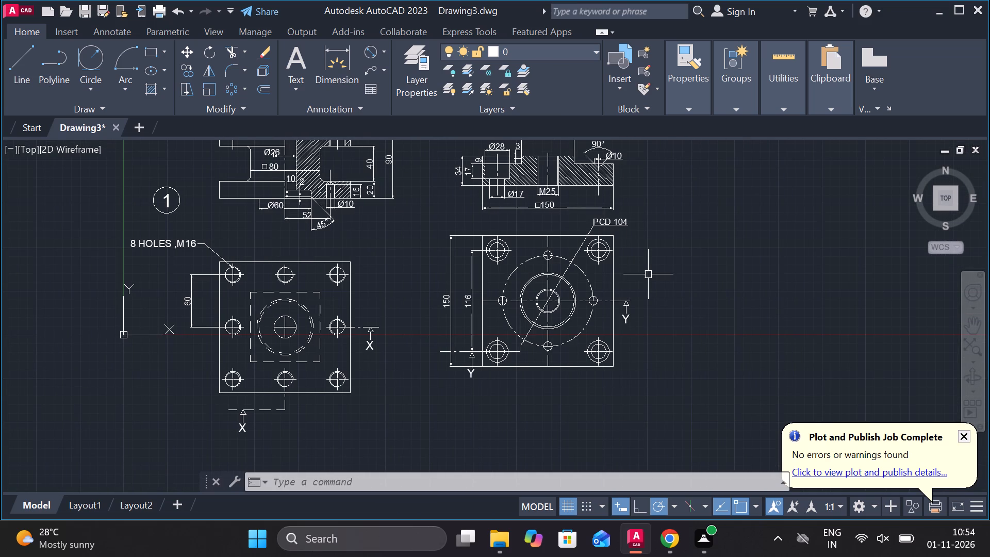
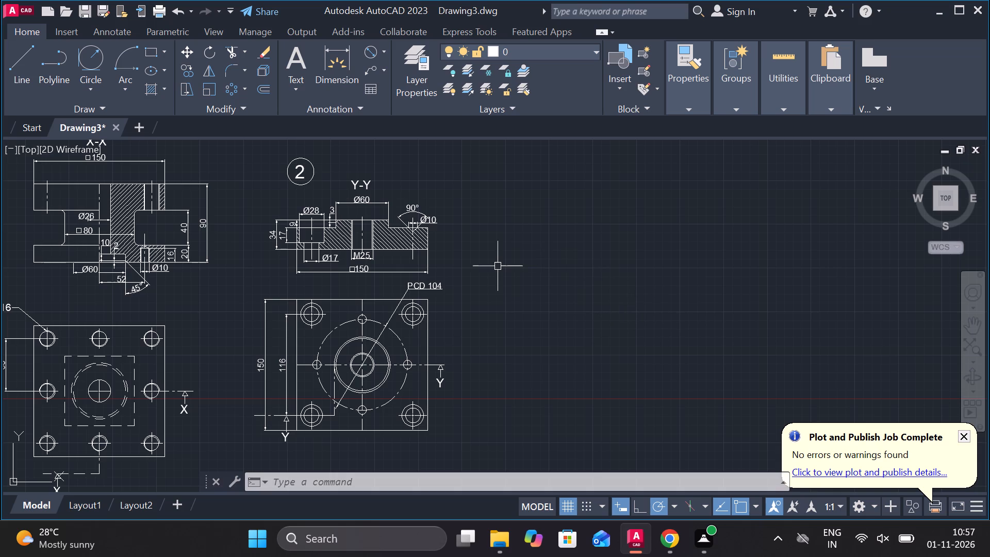
Draw a closed 115 by 10 rectangle from lines in the empty space beside part 2's section view.
key(l)
key(Return)
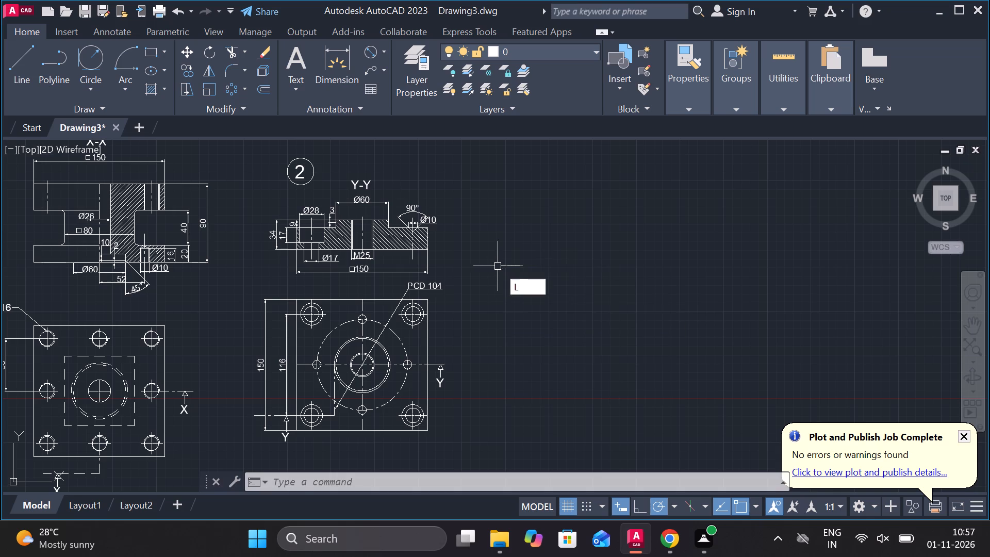
click(533, 251)
text(10)
key(shift+Return)
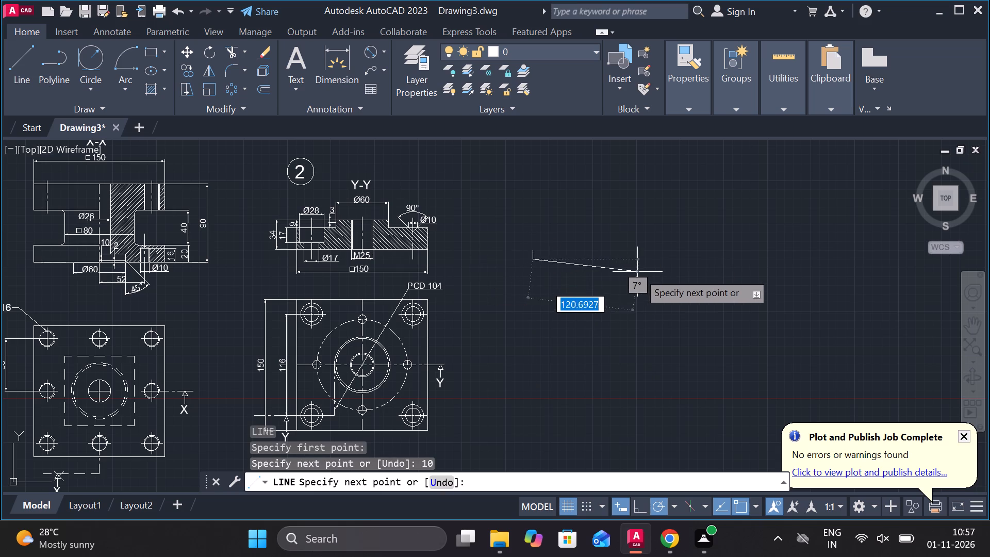
text(115)
key(space)
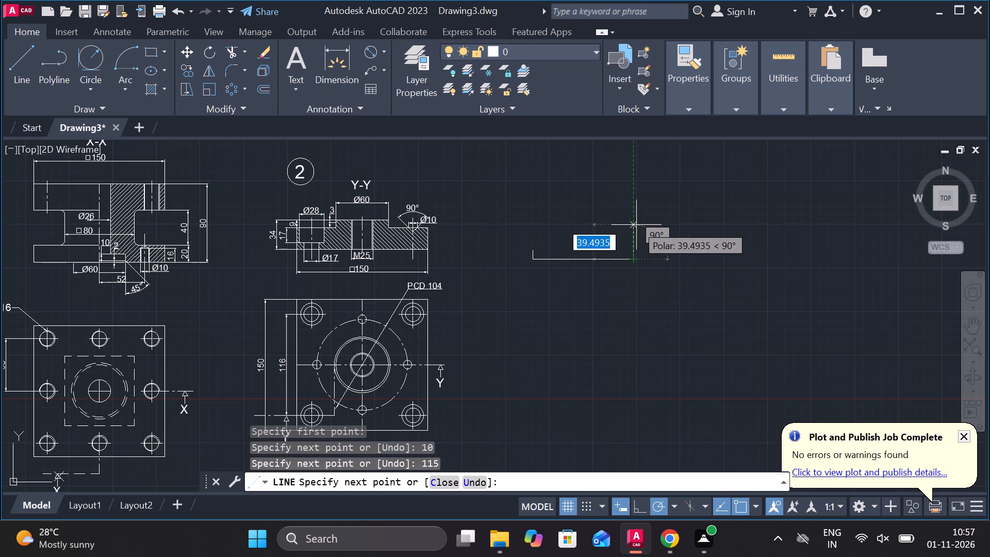
text(10)
key(Return)
scroll(533, 268, up, 2)
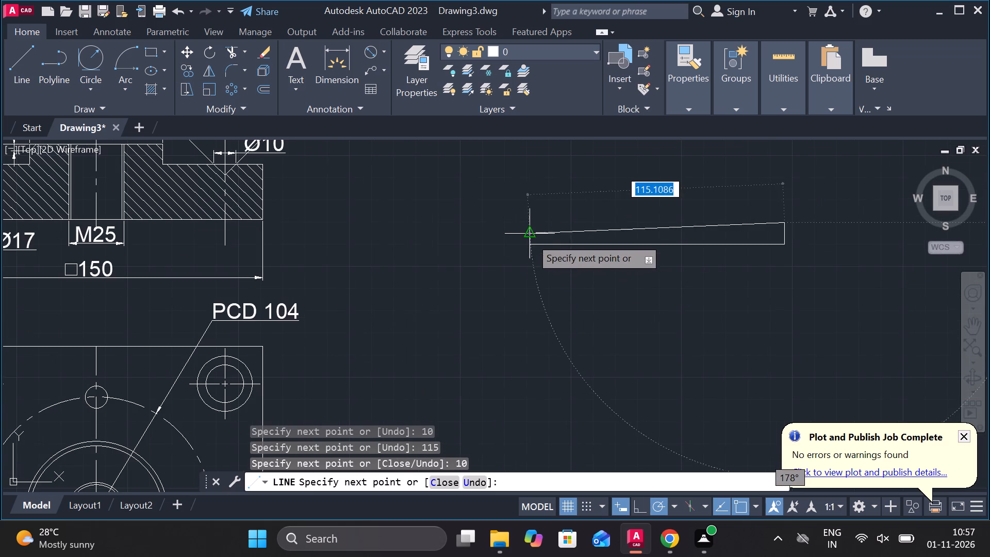
scroll(534, 220, up, 2)
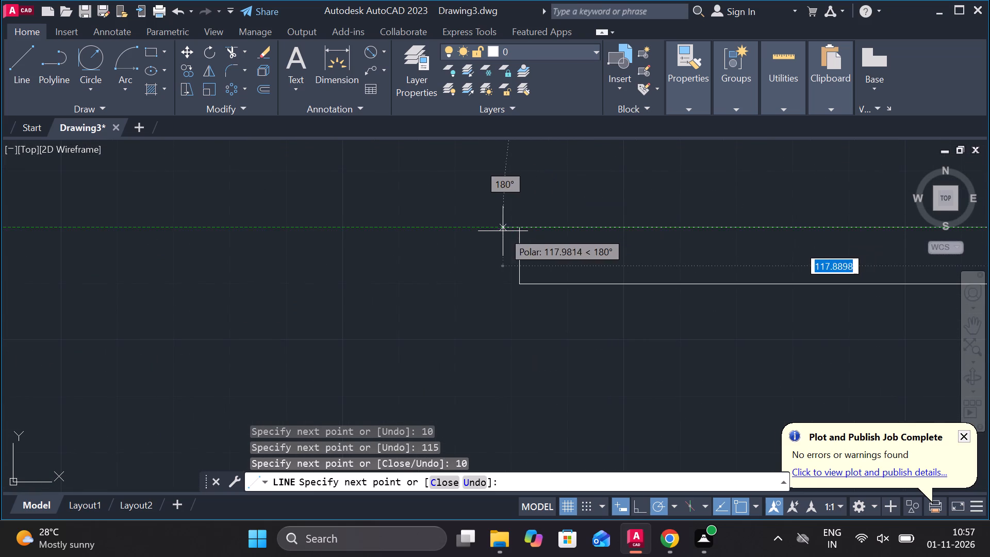
click(518, 230)
scroll(574, 233, down, 2)
middle_drag(579, 234, 521, 278)
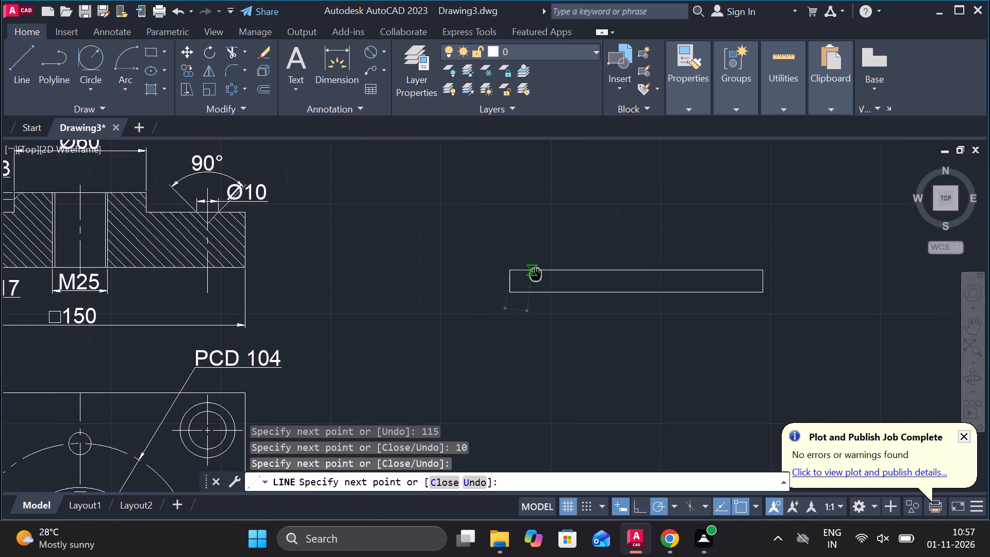
middle_drag(521, 278, 516, 280)
key(Escape)
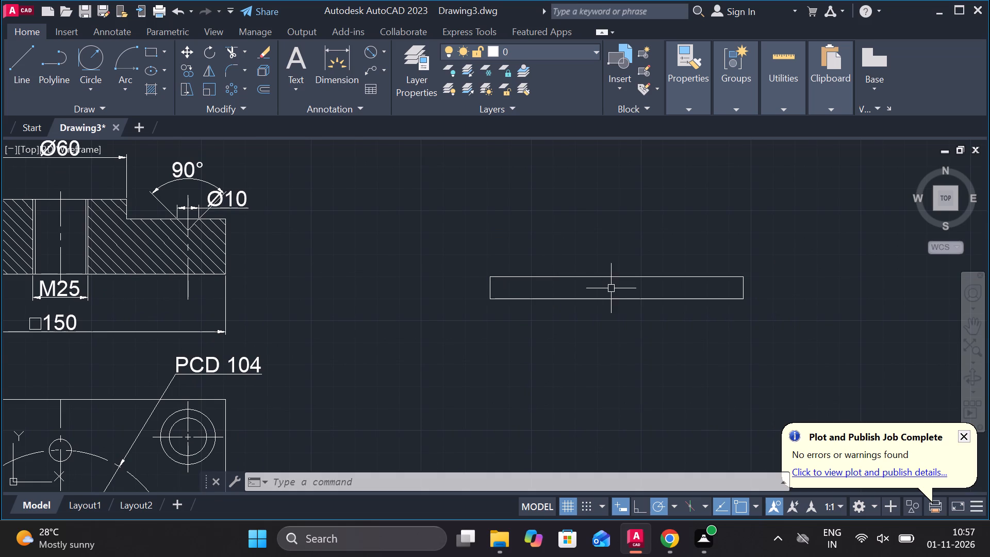
Offset both short end edges of the 115 by 10 rectangle inward by 10.
middle_drag(588, 313, 562, 313)
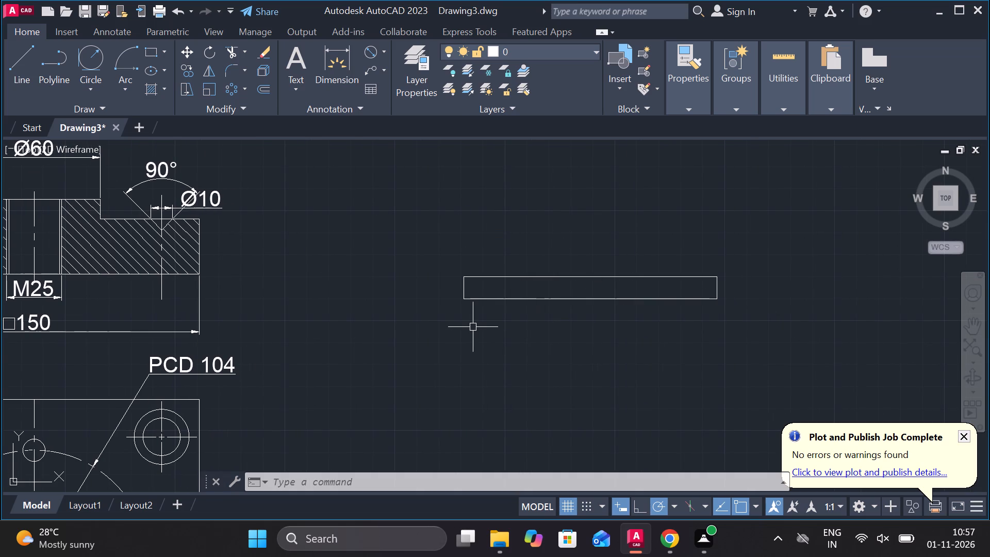
click(460, 287)
key(o)
key(Return)
key(Return)
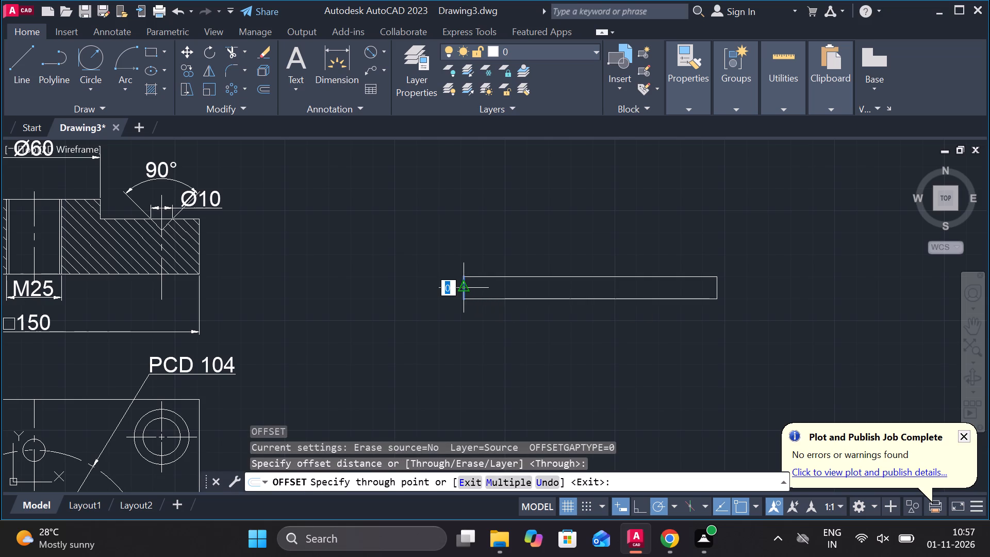
text(10)
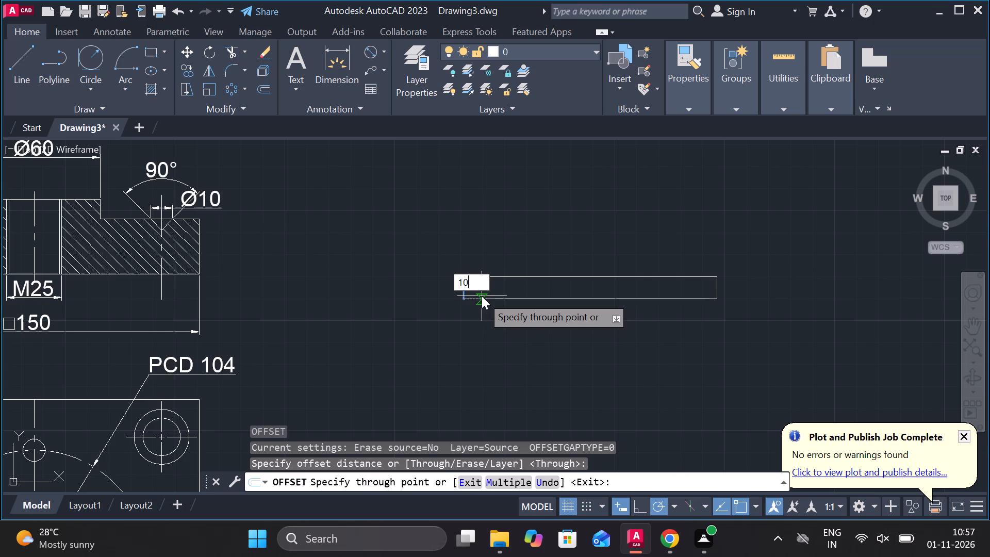
key(Return)
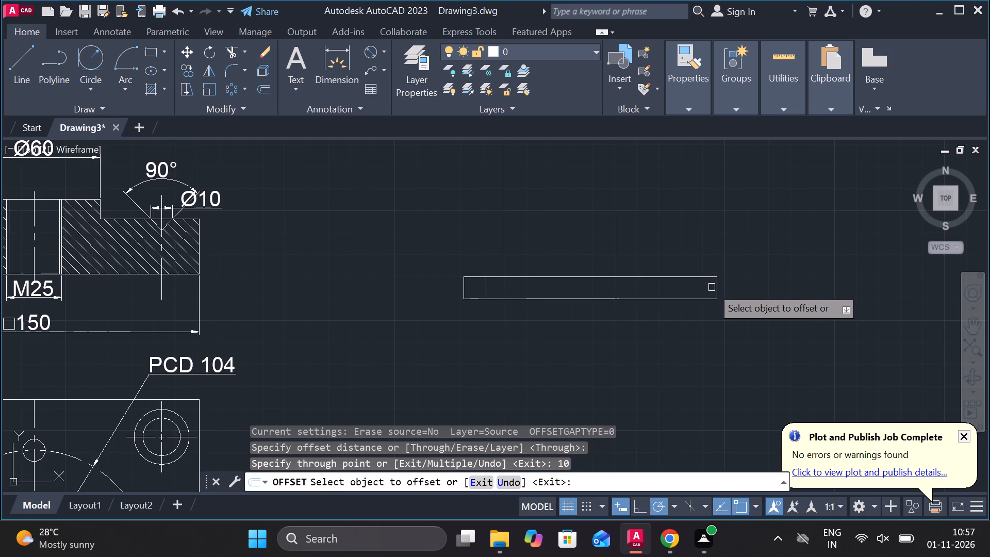
click(714, 287)
text(10)
key(Return)
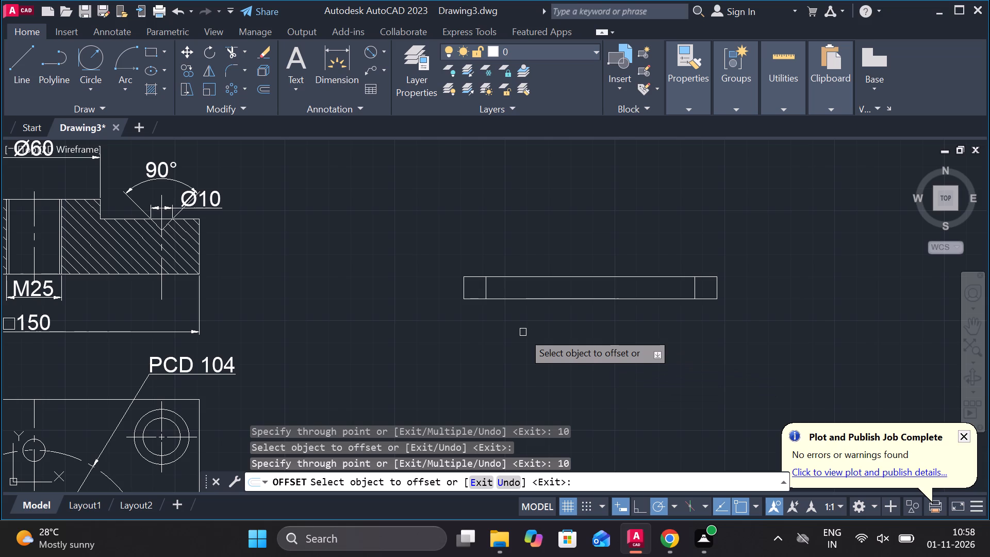
scroll(461, 315, up, 2)
key(Escape)
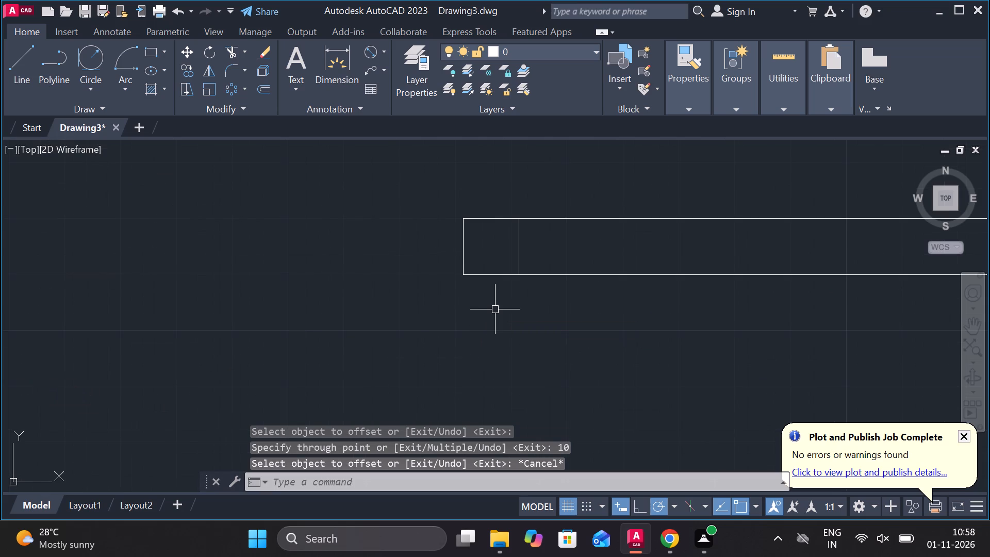
Offset the rectangle's upper and lower long edges inward by 1.
scroll(495, 309, down, 1)
middle_drag(498, 316, 445, 341)
click(499, 277)
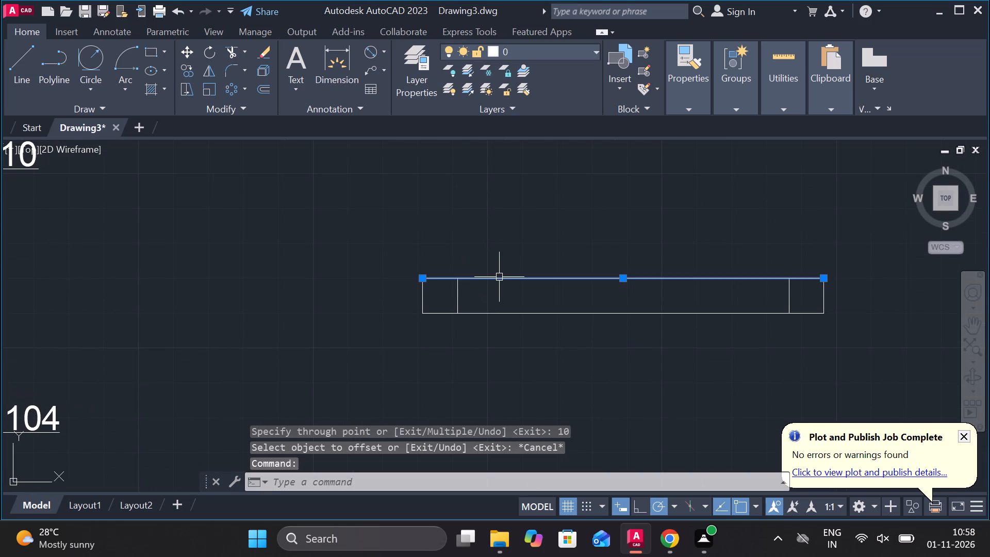
key(o)
key(Return)
key(Return)
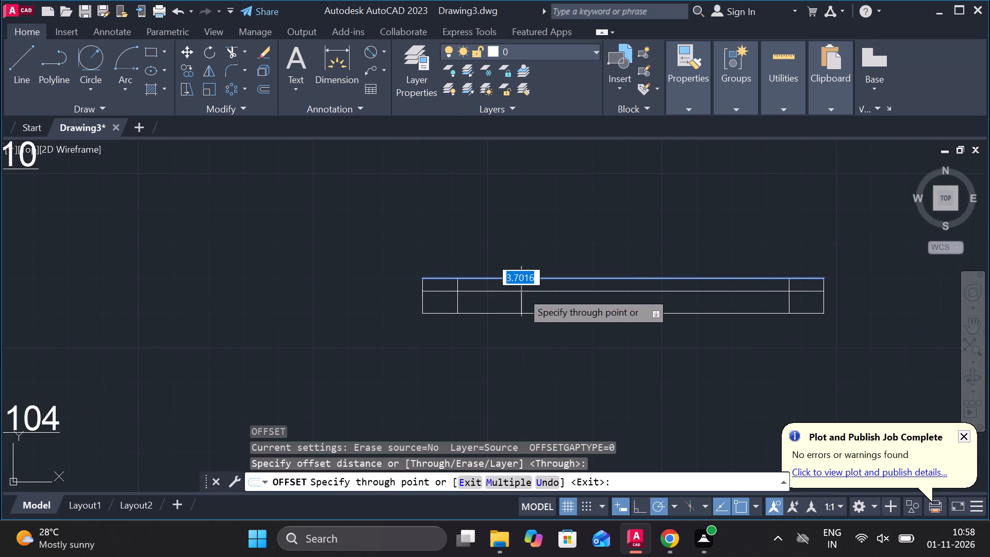
text(1)
key(space)
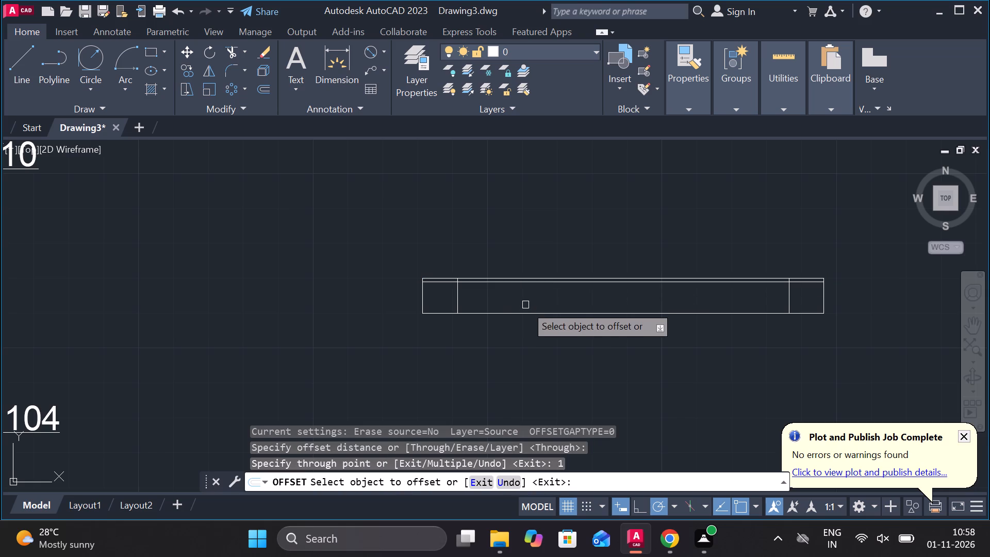
click(528, 316)
text(1)
key(space)
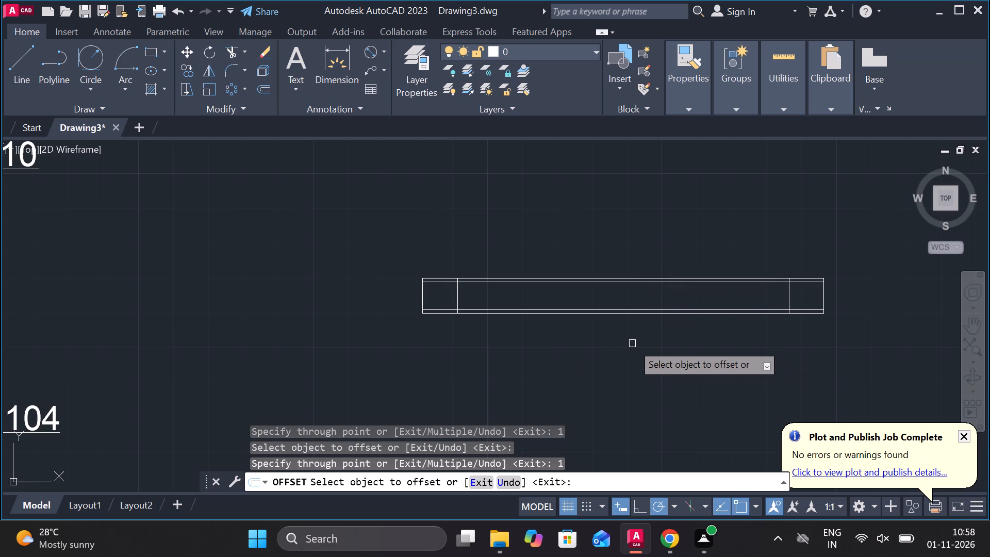
middle_drag(621, 348, 572, 348)
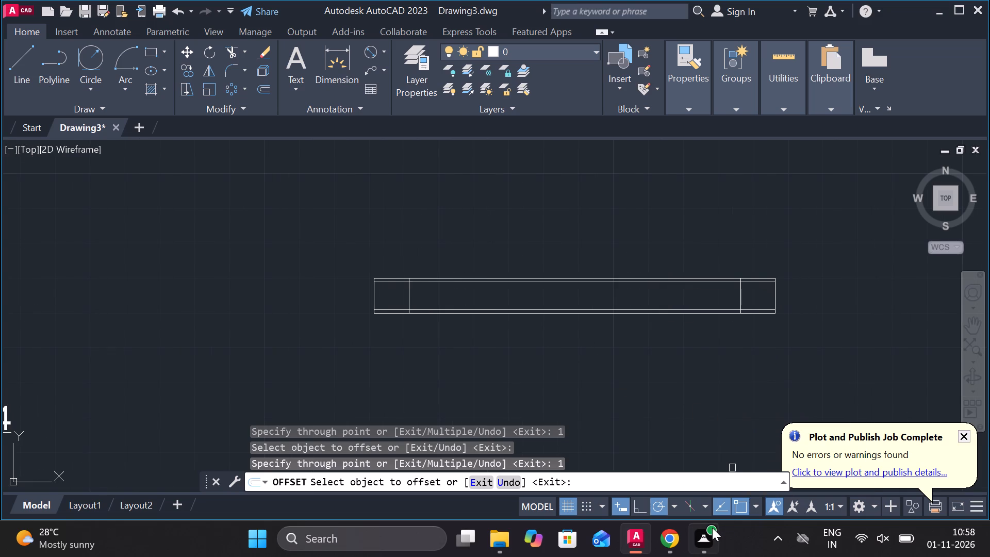
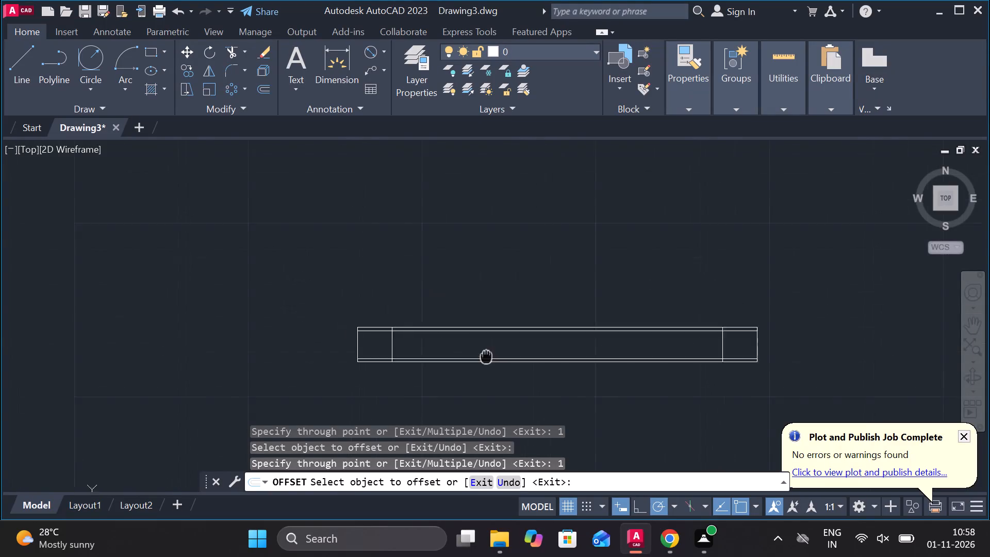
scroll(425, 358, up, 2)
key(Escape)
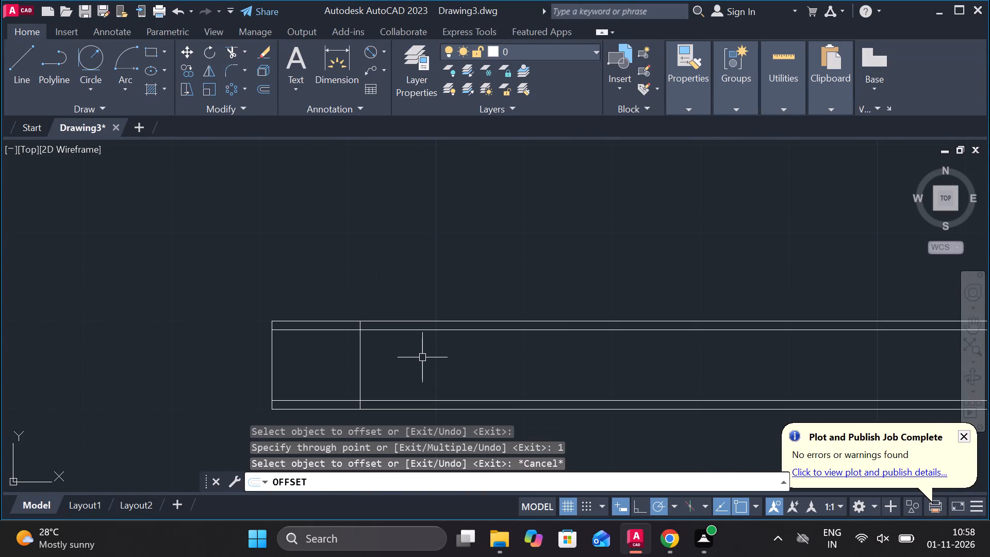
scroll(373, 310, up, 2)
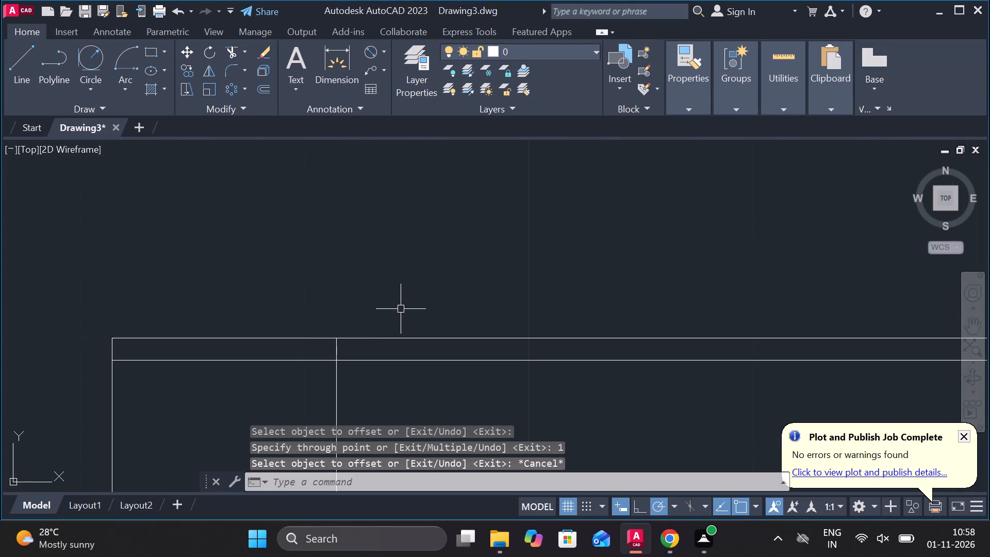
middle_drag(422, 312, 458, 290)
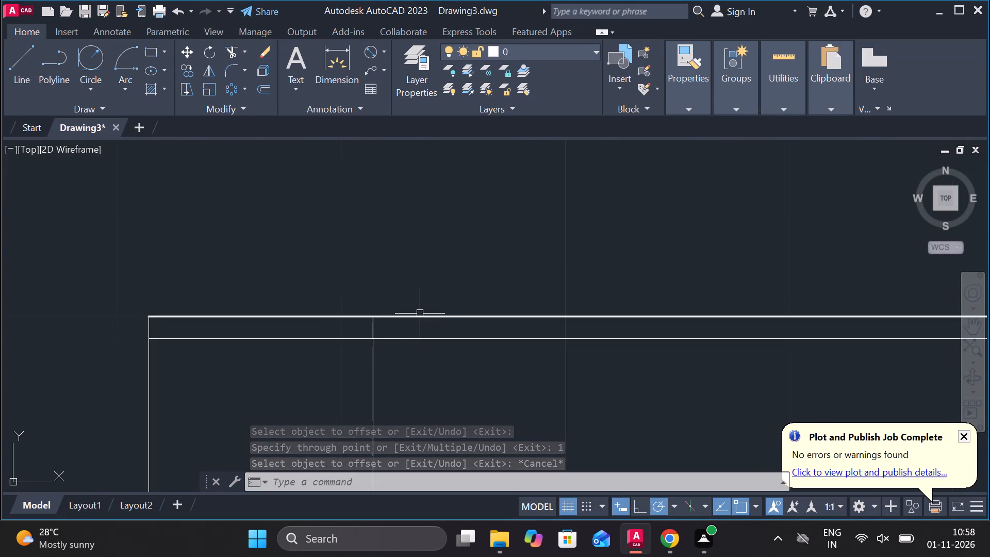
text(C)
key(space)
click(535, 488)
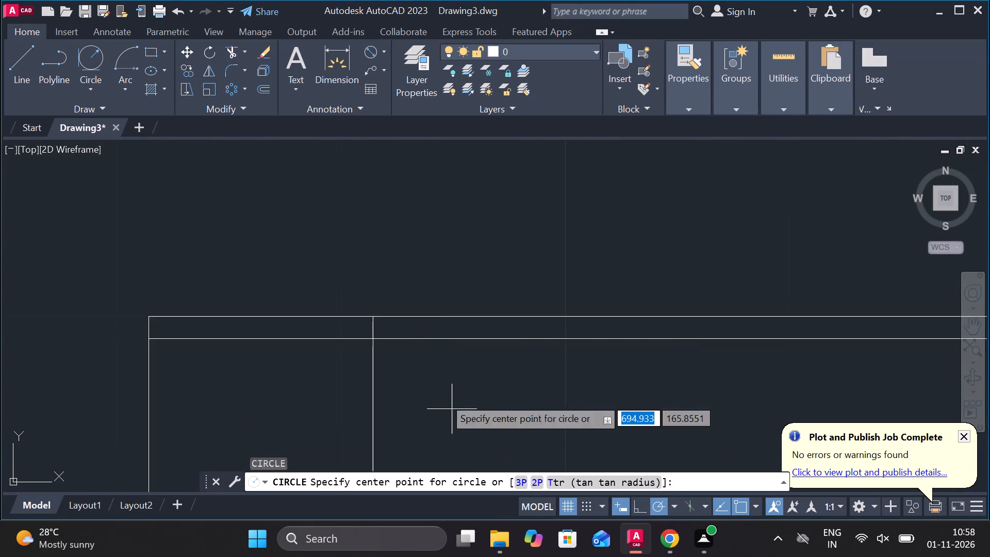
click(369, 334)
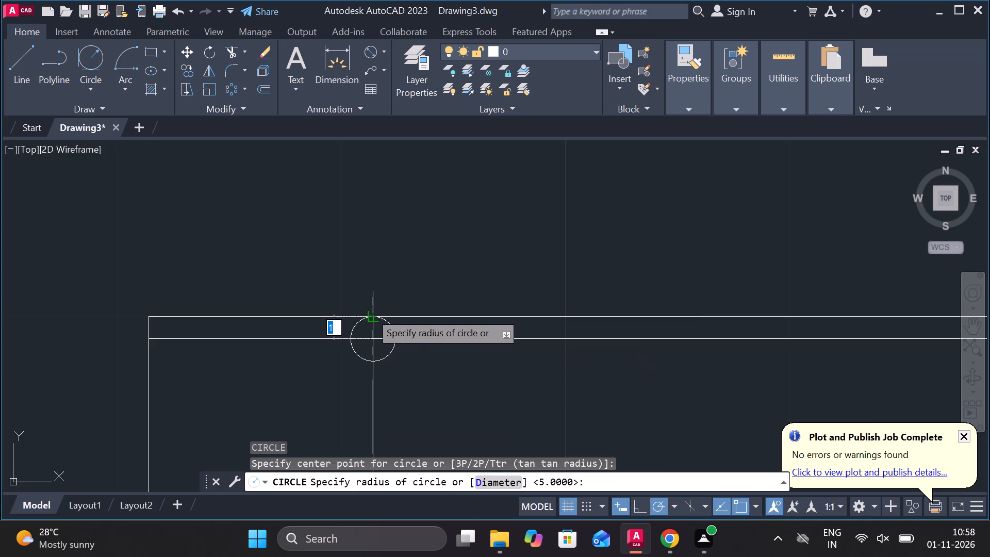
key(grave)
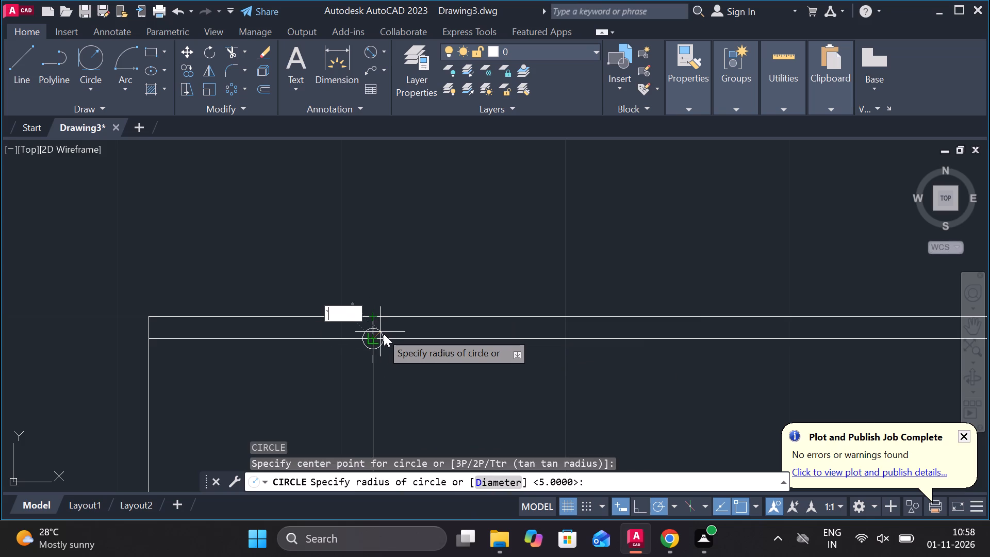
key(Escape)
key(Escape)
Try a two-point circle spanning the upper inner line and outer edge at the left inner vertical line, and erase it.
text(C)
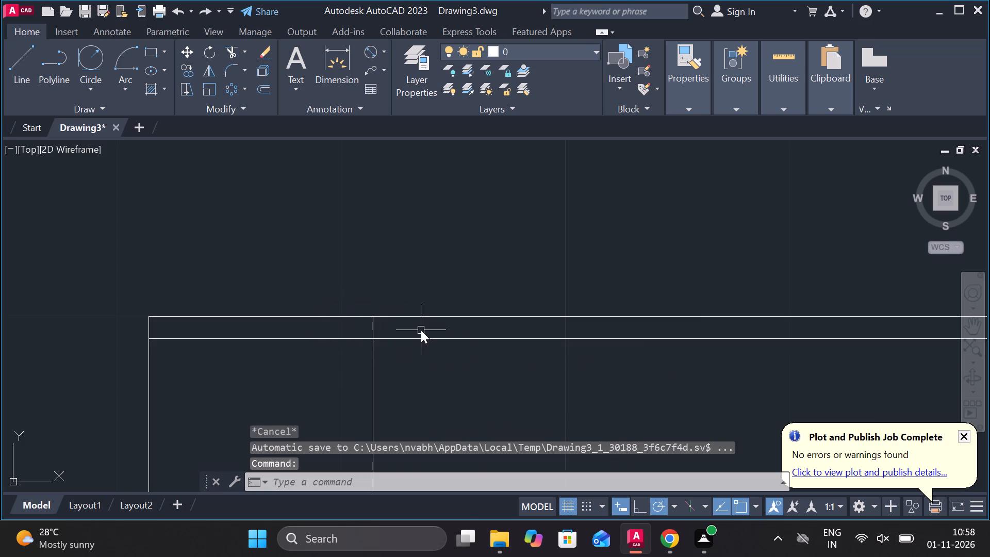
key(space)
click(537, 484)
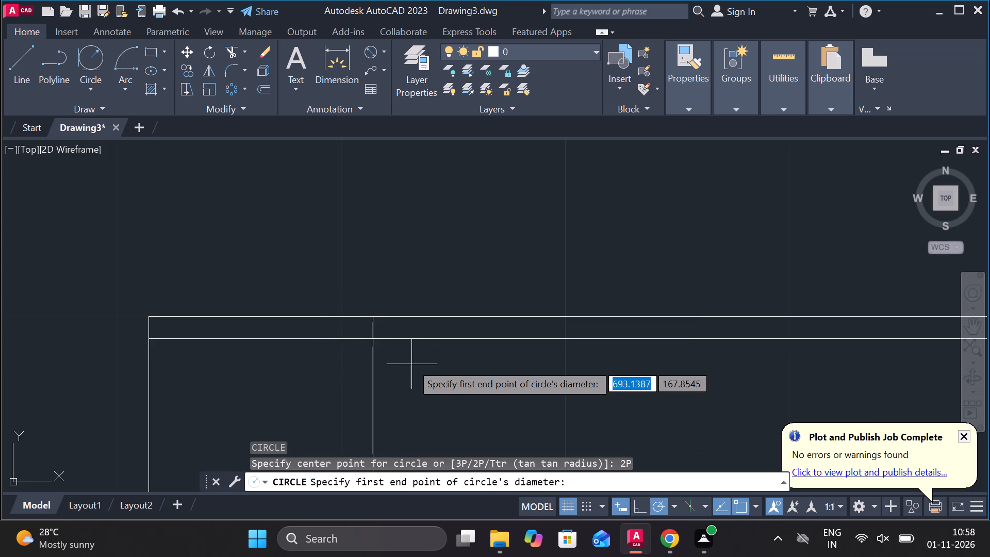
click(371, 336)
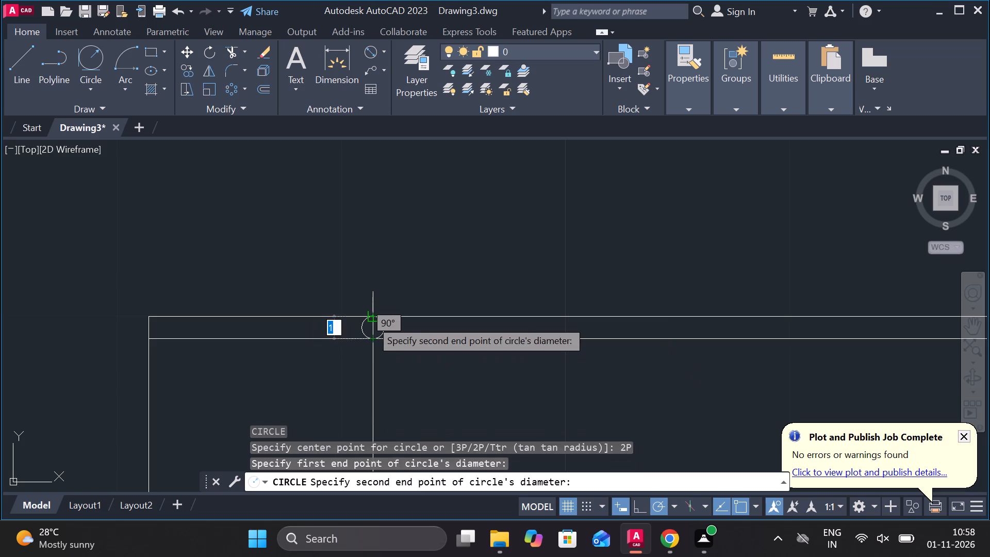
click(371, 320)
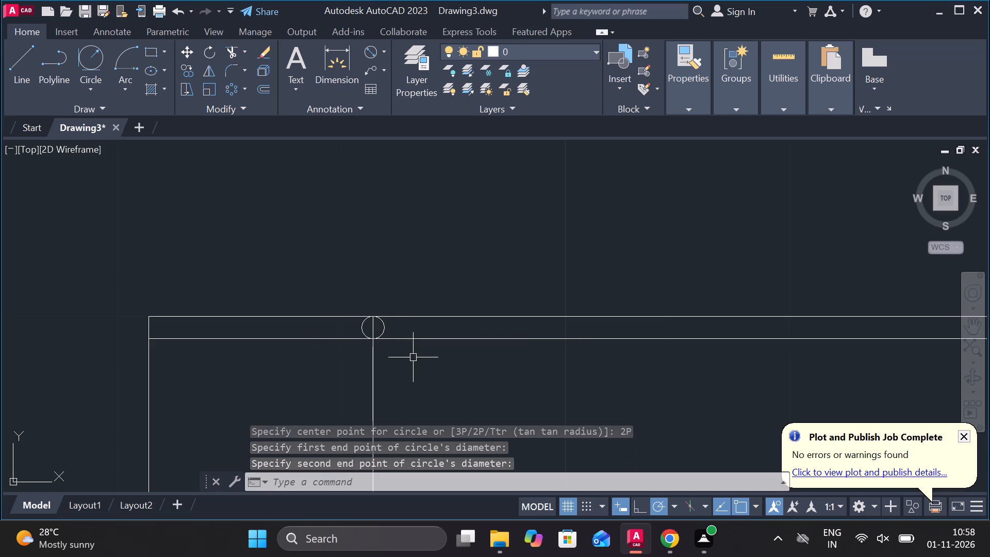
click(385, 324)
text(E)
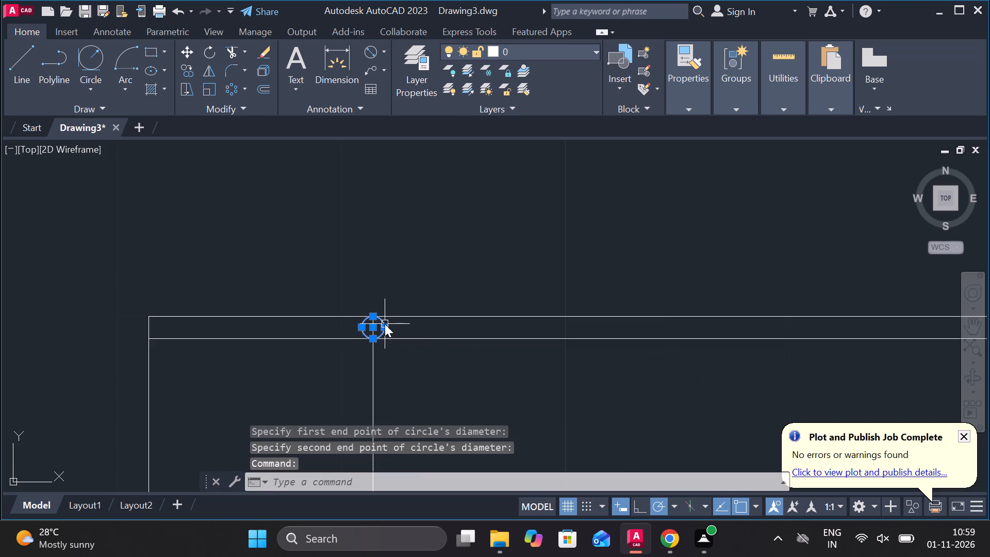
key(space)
Trim the upper and lower inner long lines between the inner vertical lines, keeping their pieces in the left end section.
text(TR)
key(space)
click(474, 331)
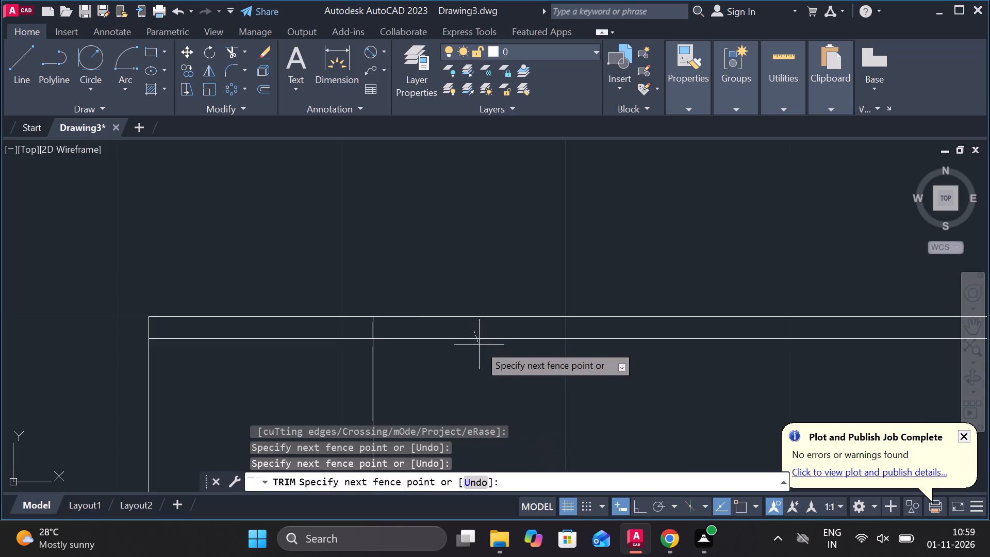
click(483, 347)
scroll(483, 350, down, 2)
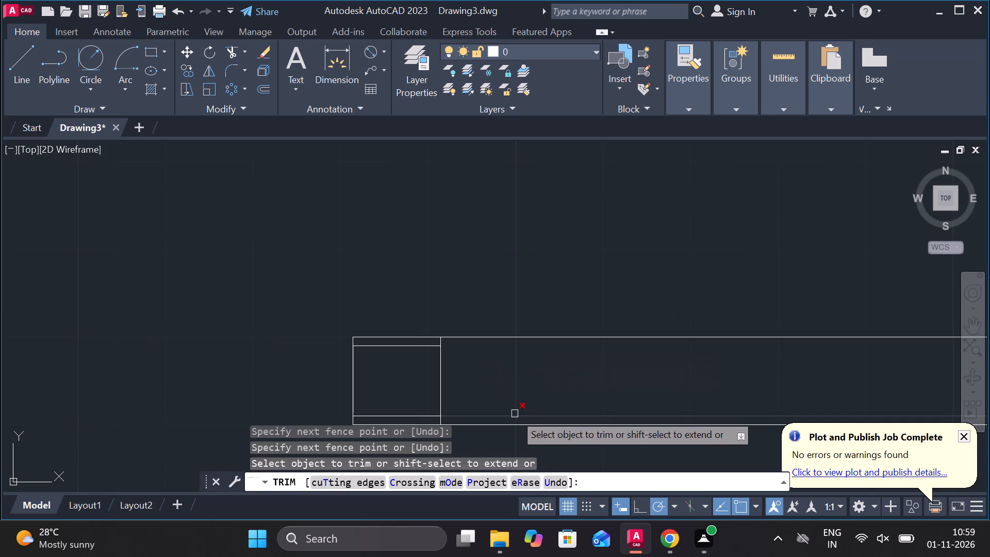
click(515, 414)
middle_drag(498, 399, 447, 374)
key(Escape)
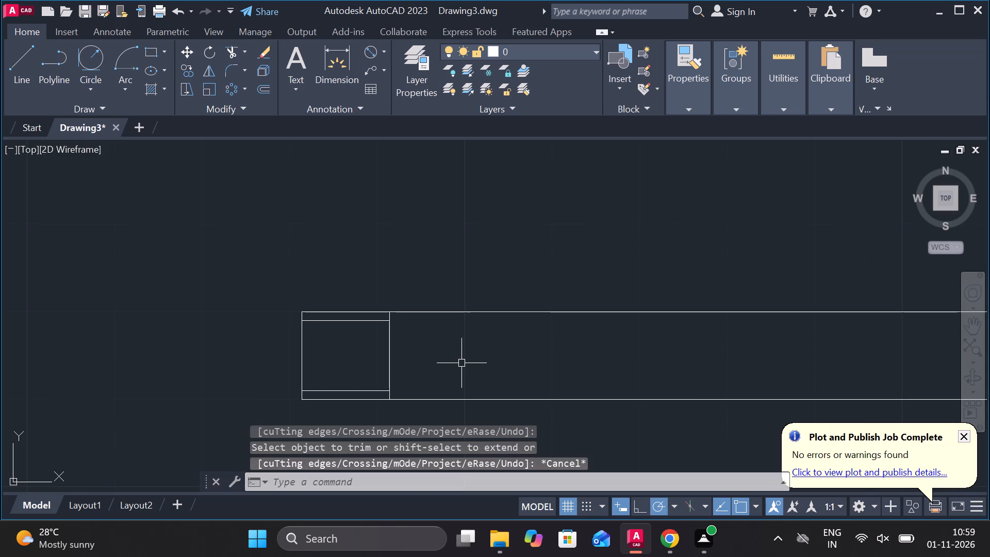
Add a centerline between the profile's upper and lower outer long edges.
text(CE)
click(524, 405)
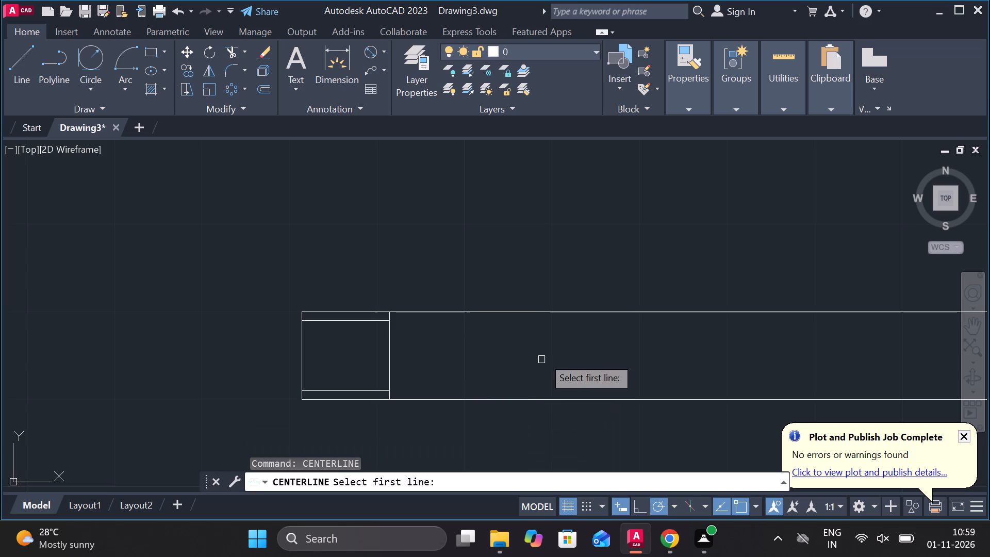
click(525, 312)
click(553, 399)
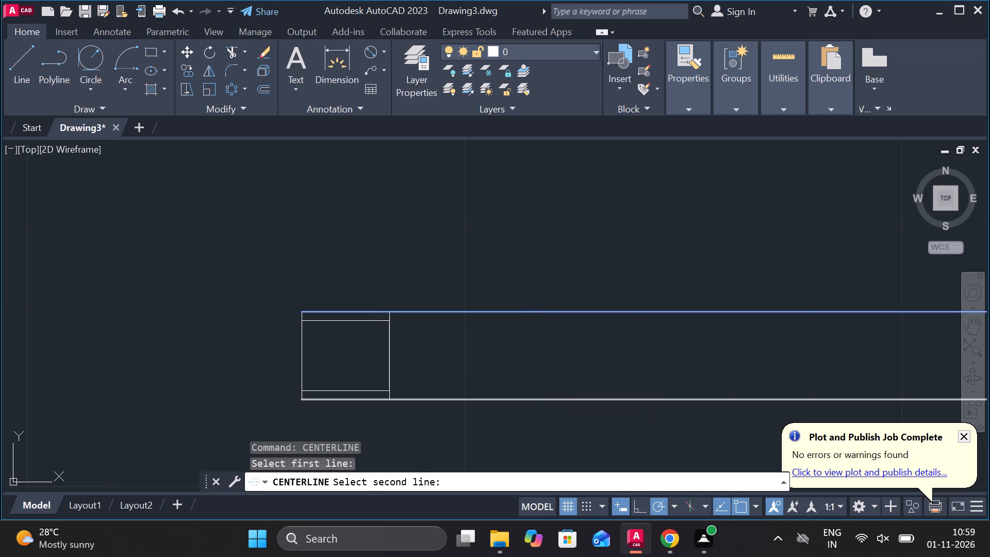
Mirror the left end's two short inner lines about the profile's vertical midline, keeping the originals.
scroll(570, 374, down, 1)
middle_drag(599, 365, 257, 371)
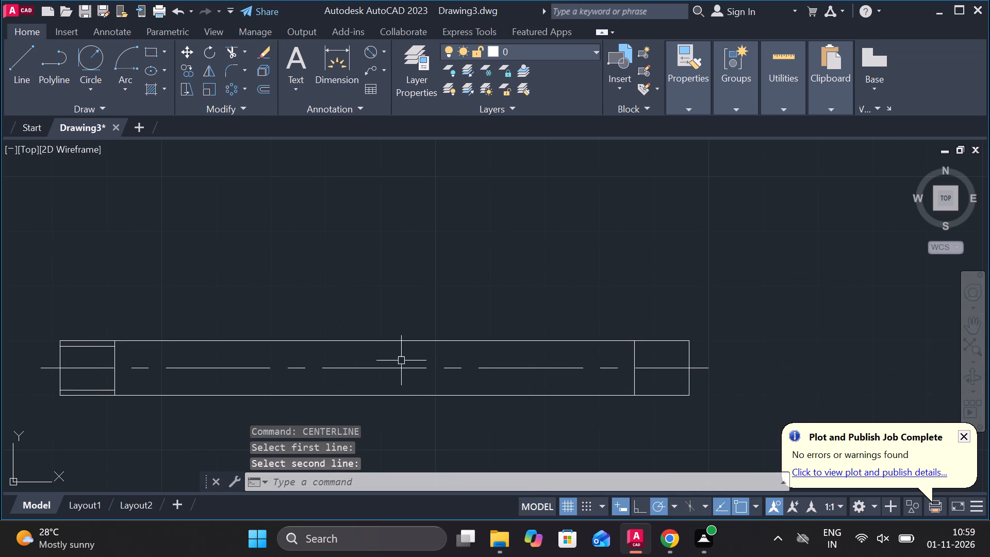
middle_drag(430, 366, 356, 356)
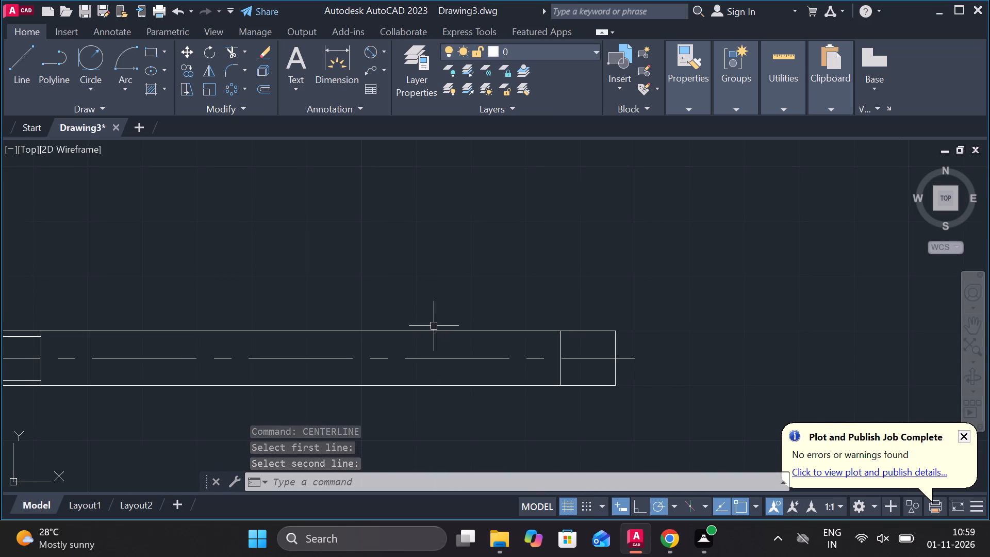
middle_drag(333, 342, 358, 348)
middle_drag(356, 346, 406, 359)
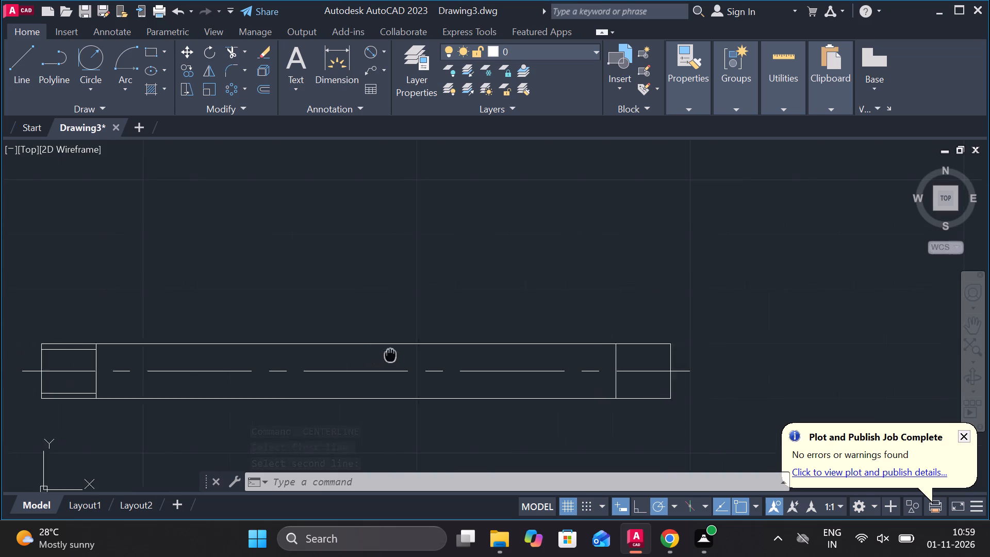
middle_drag(406, 359, 521, 374)
key(Escape)
middle_drag(261, 367, 365, 363)
click(316, 366)
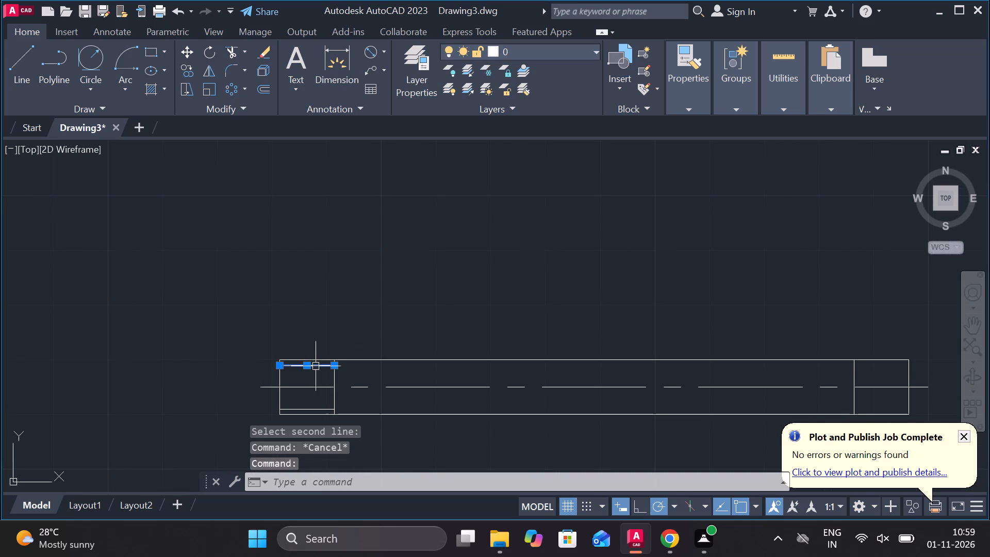
click(312, 411)
text(MI)
key(Return)
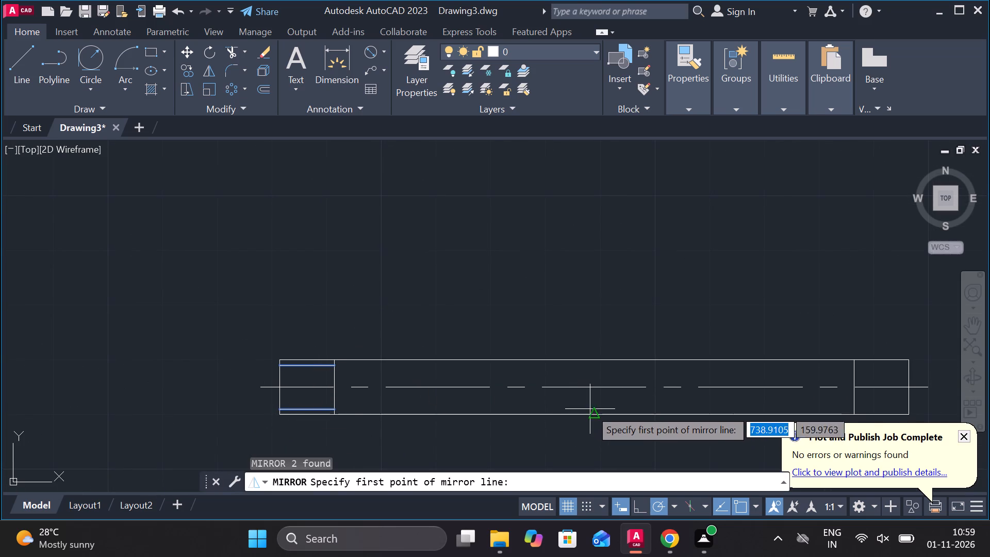
click(599, 413)
click(595, 357)
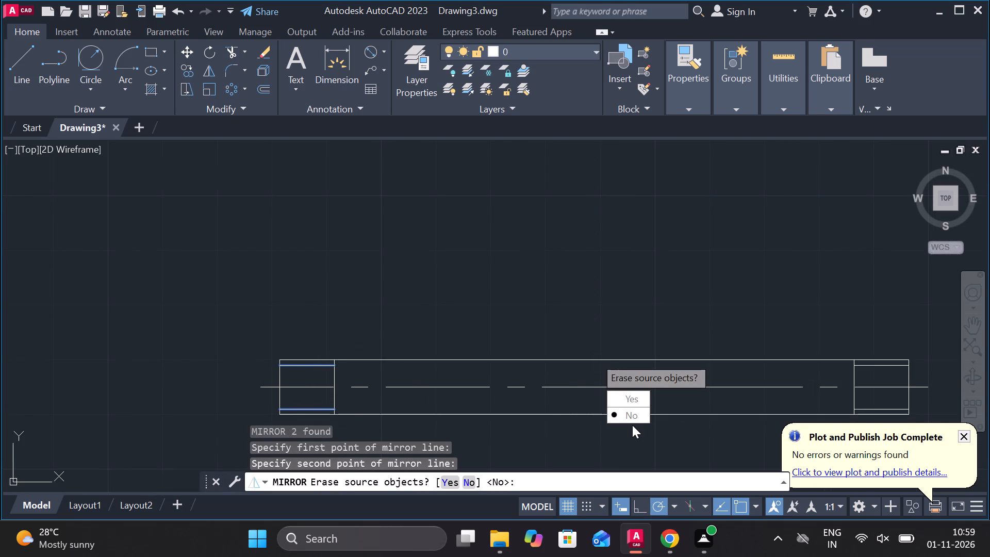
drag(629, 415, 595, 357)
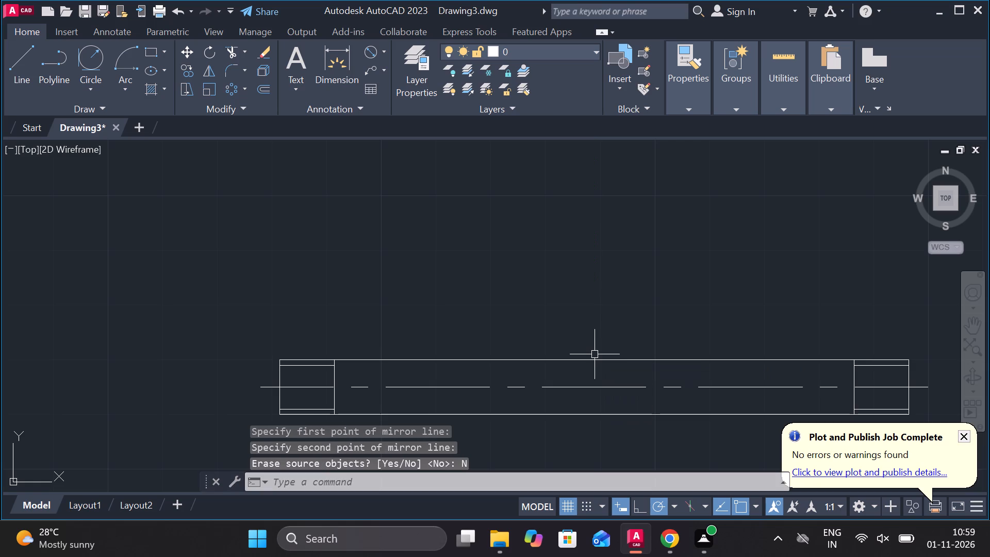
Draw a start-end-radius arc of about 1.34 radius from the left section's upper inner line end to the upper outer edge.
middle_drag(587, 349, 489, 313)
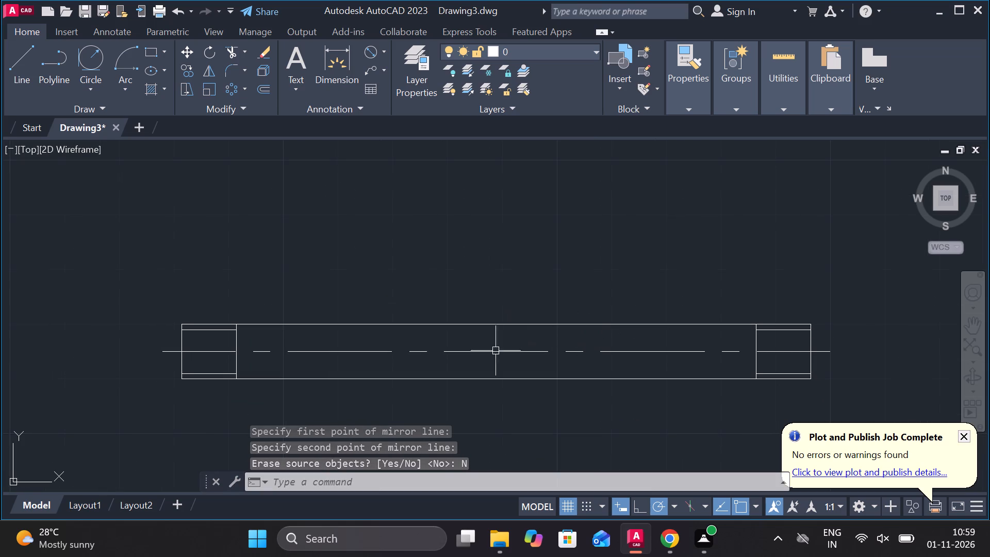
scroll(261, 332, up, 1)
middle_drag(267, 333, 427, 375)
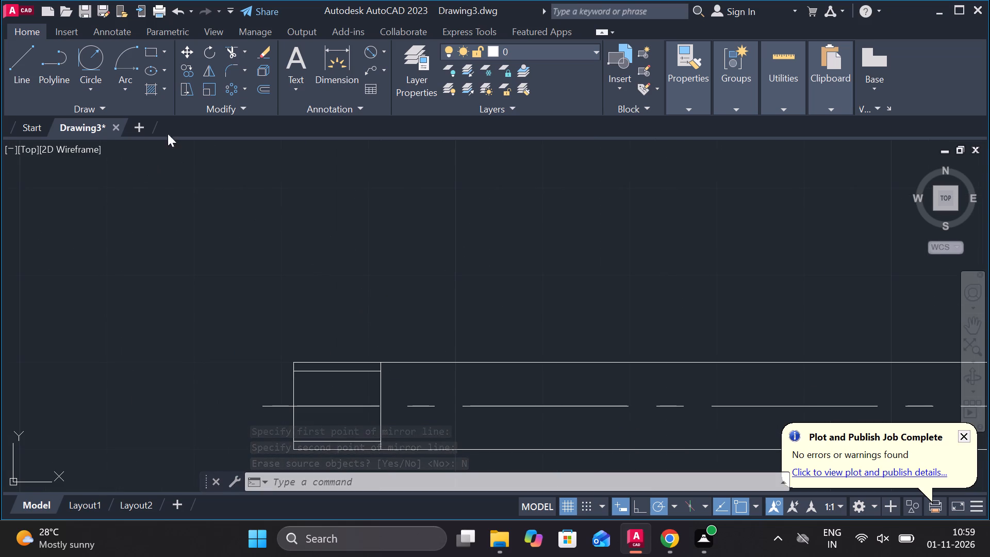
click(119, 86)
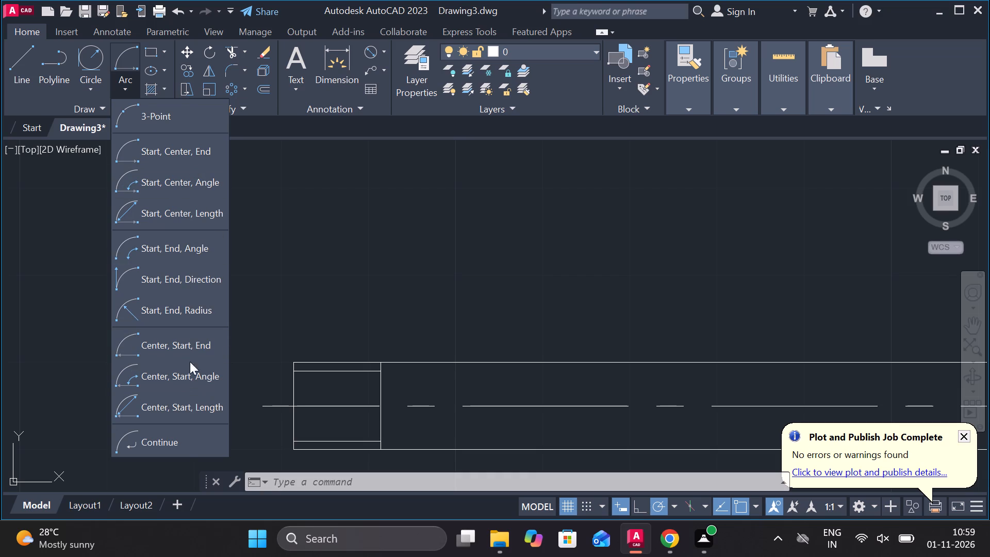
click(188, 318)
scroll(389, 389, up, 2)
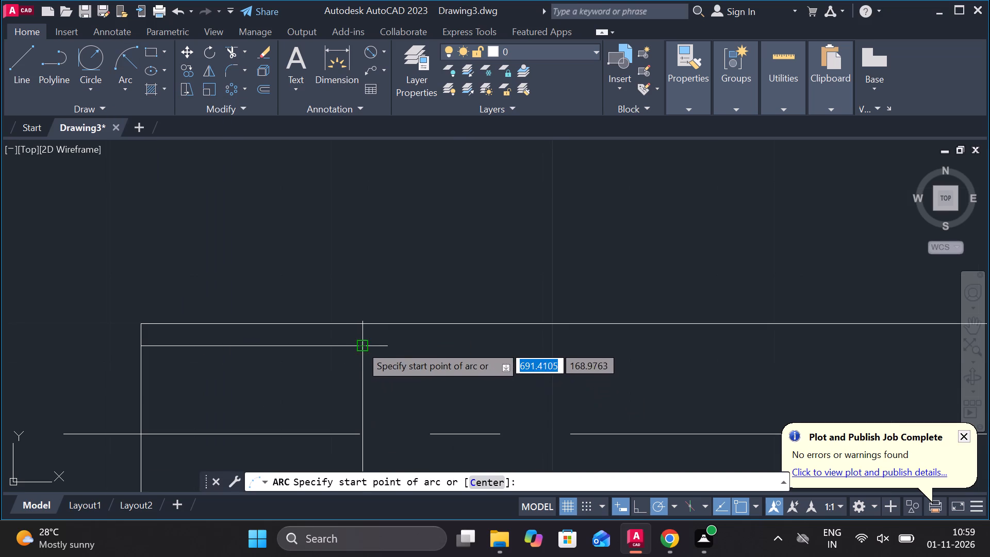
click(360, 345)
click(381, 326)
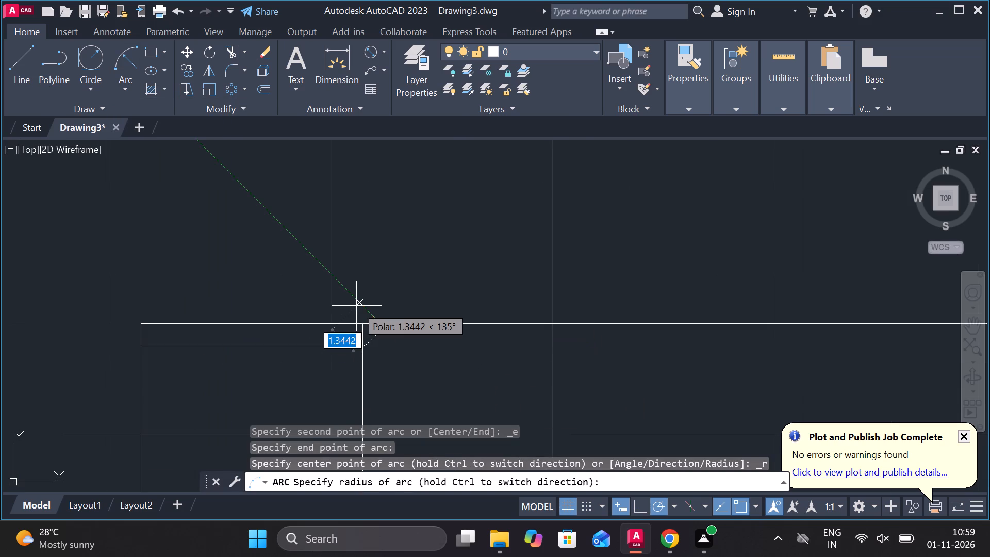
click(357, 306)
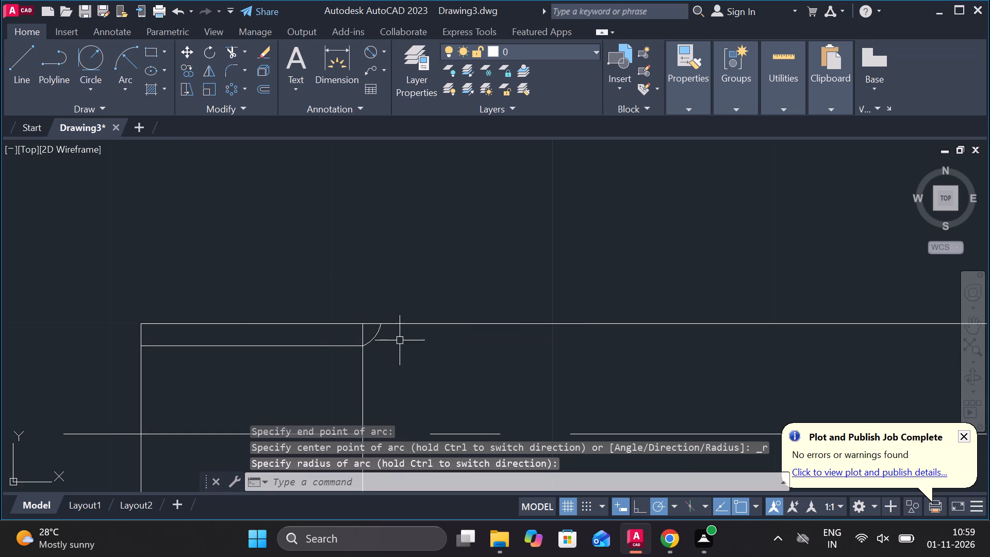
Mirror the small arc about the profile's horizontal centerline, keeping the original.
scroll(400, 340, down, 2)
middle_drag(420, 377, 416, 361)
scroll(401, 350, up, 1)
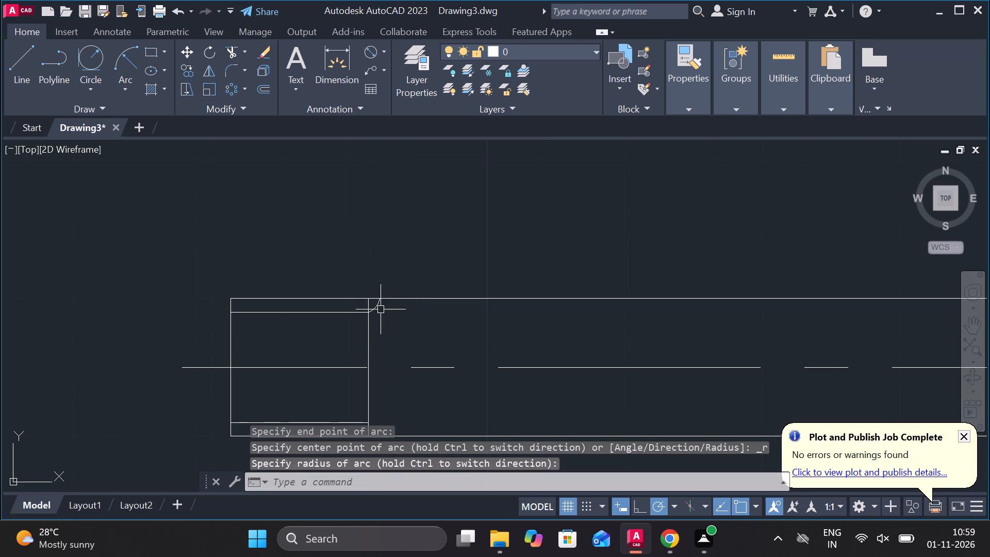
click(381, 309)
text(MI)
key(Return)
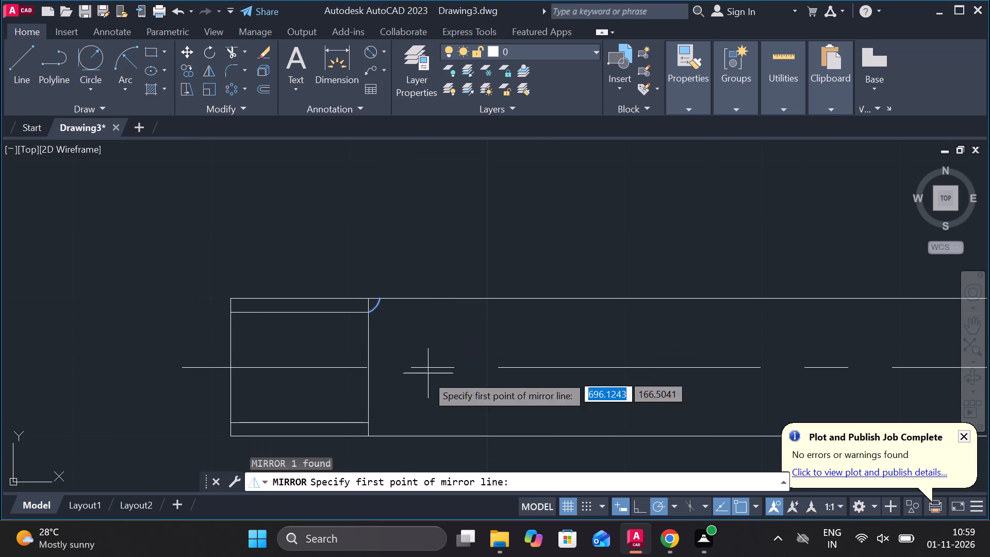
click(229, 366)
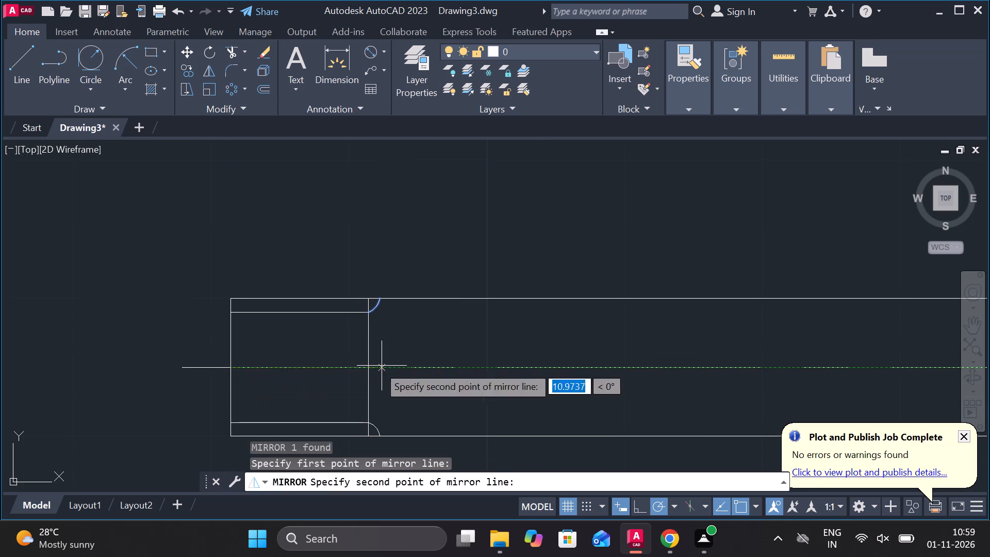
click(364, 366)
click(392, 426)
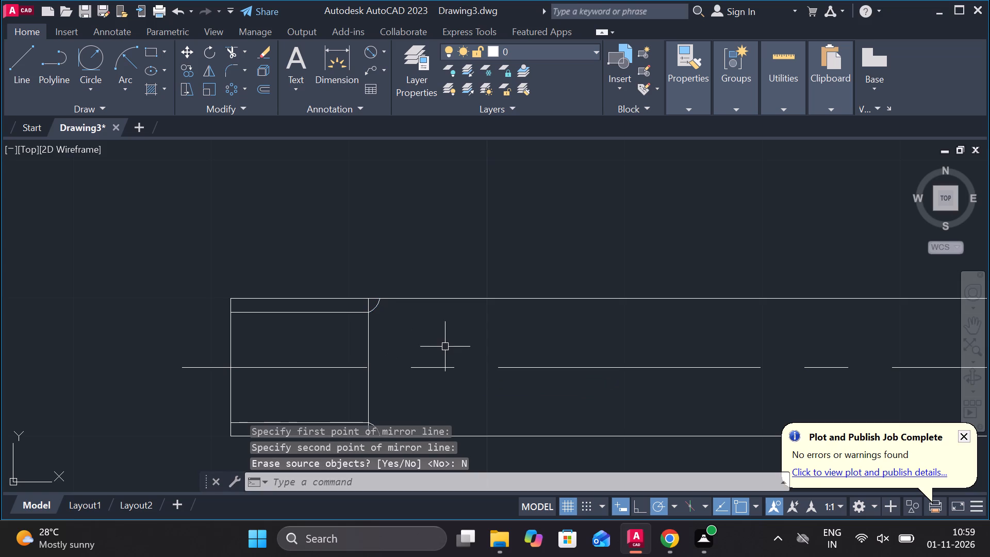
Mirror the left end's two small runout arcs about the profile's vertical midline, keeping the originals.
click(375, 309)
middle_drag(385, 339, 387, 304)
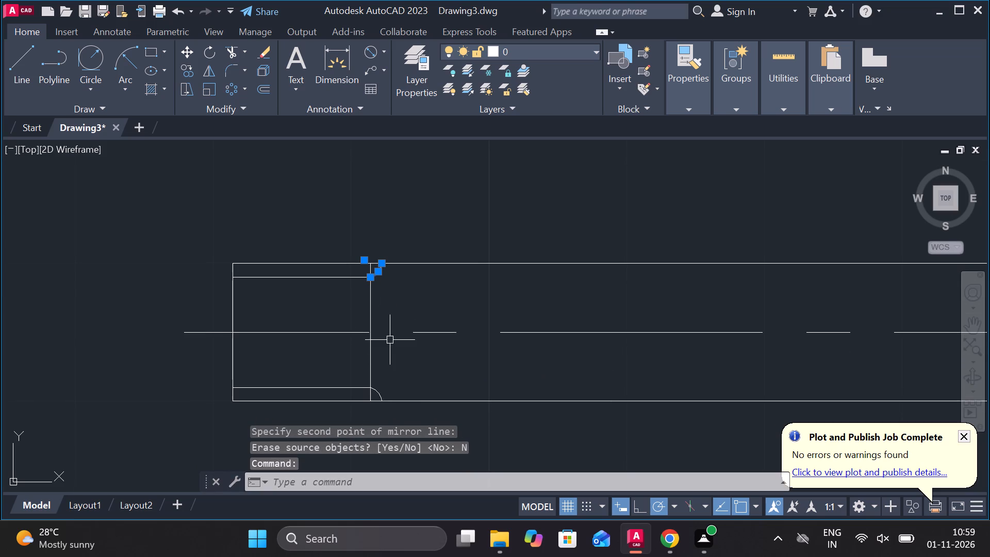
click(379, 390)
text(MI)
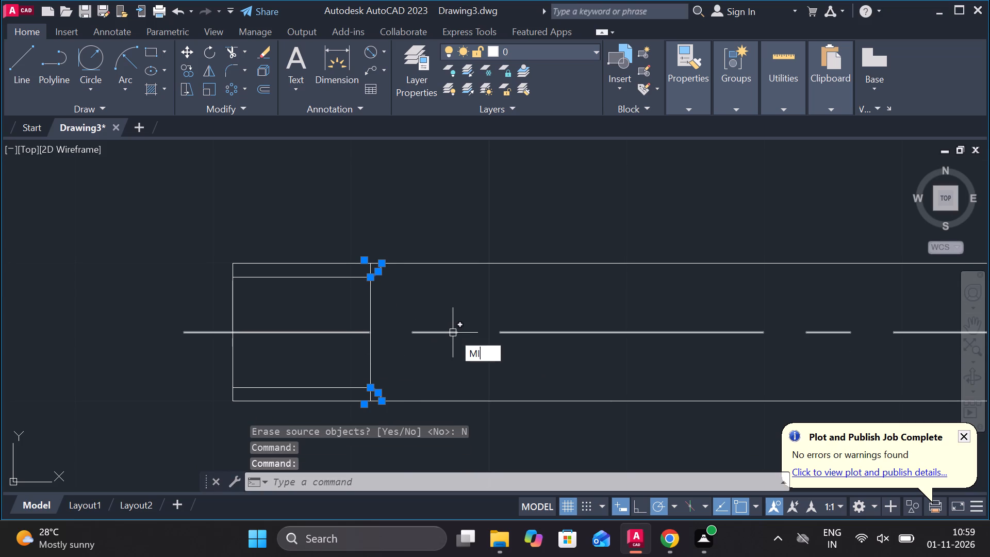
key(Return)
scroll(453, 333, down, 2)
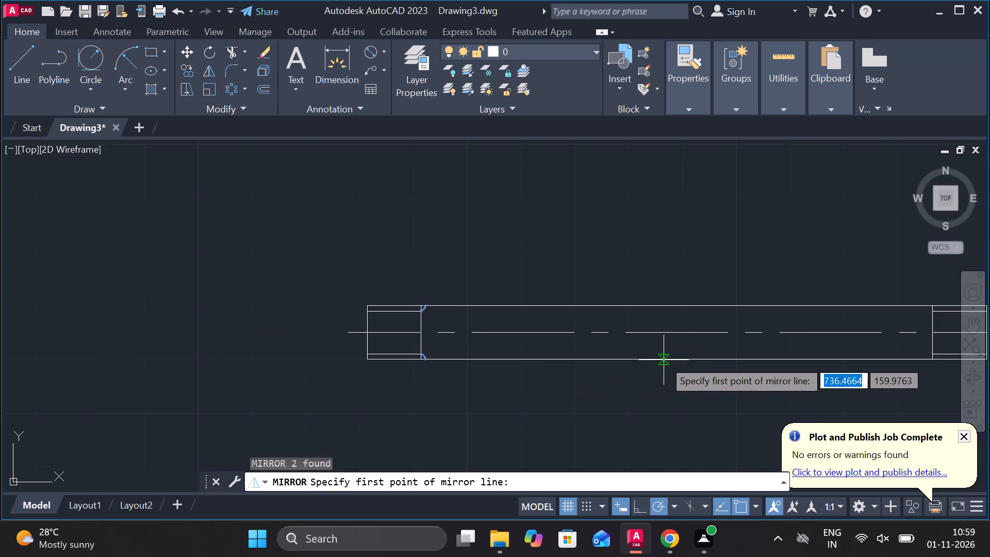
click(676, 305)
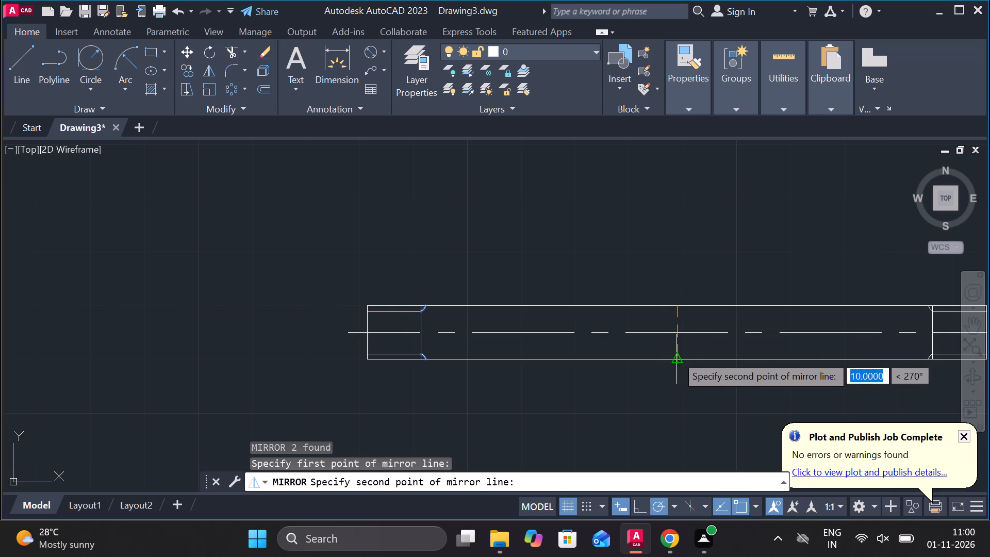
click(676, 355)
click(706, 410)
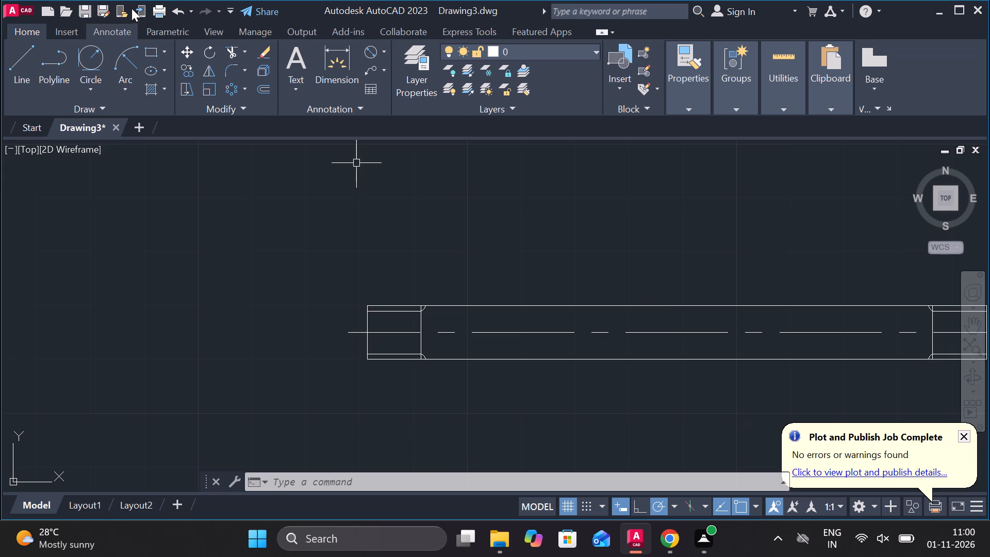
Add a linear dimension for the profile's overall length, placed below the profile.
click(382, 55)
click(378, 71)
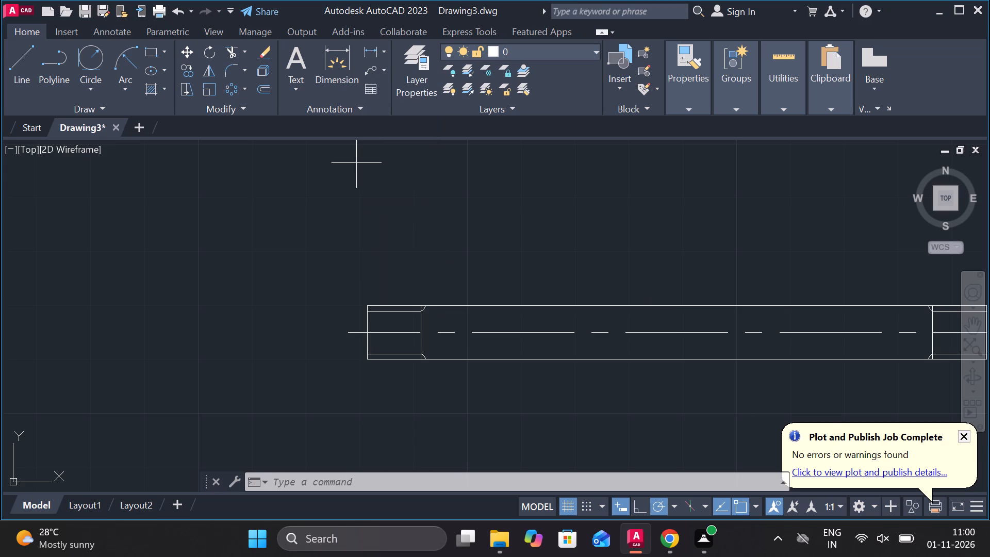
click(367, 336)
scroll(367, 336, down, 3)
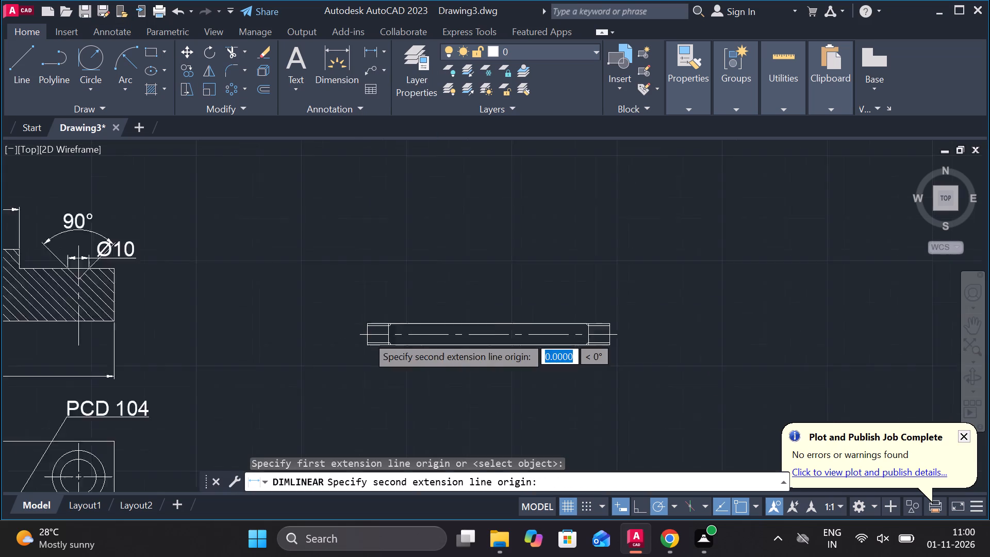
scroll(515, 342, up, 3)
click(521, 312)
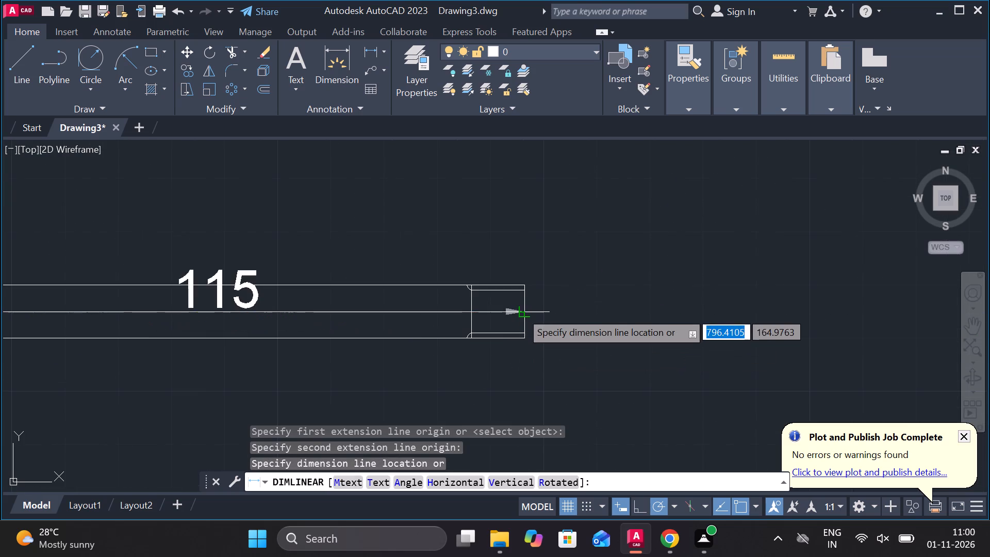
scroll(522, 315, down, 2)
middle_drag(420, 373, 466, 351)
scroll(460, 355, up, 1)
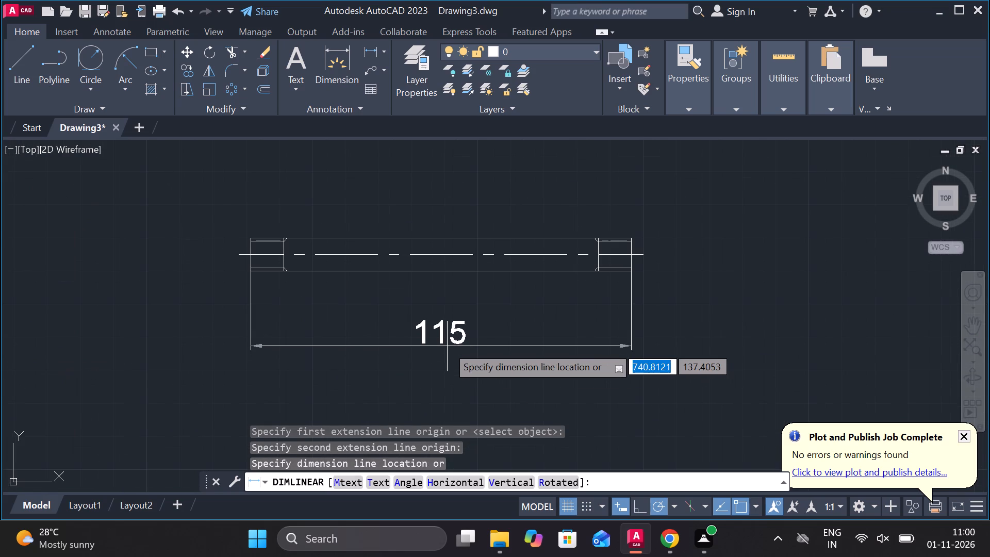
click(446, 343)
Add a linear dimension between the two inner vertical lines, placed between the profile and the overall length dimension.
scroll(280, 271, up, 1)
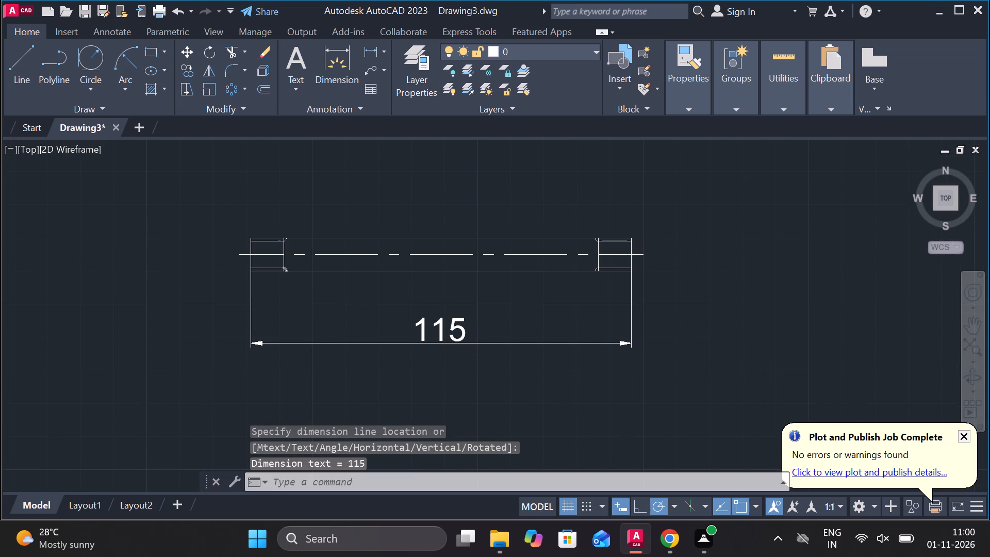
key(space)
click(280, 248)
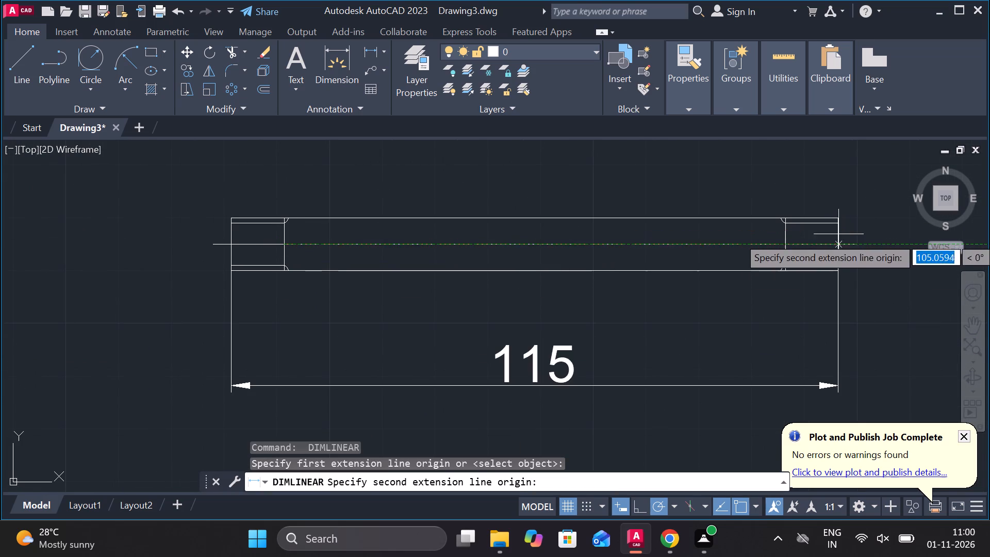
click(787, 246)
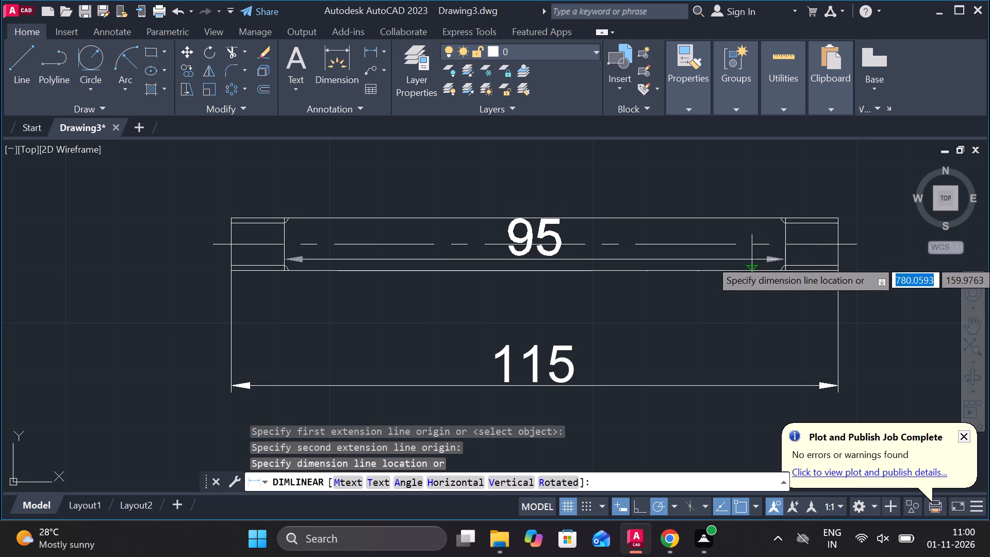
click(636, 318)
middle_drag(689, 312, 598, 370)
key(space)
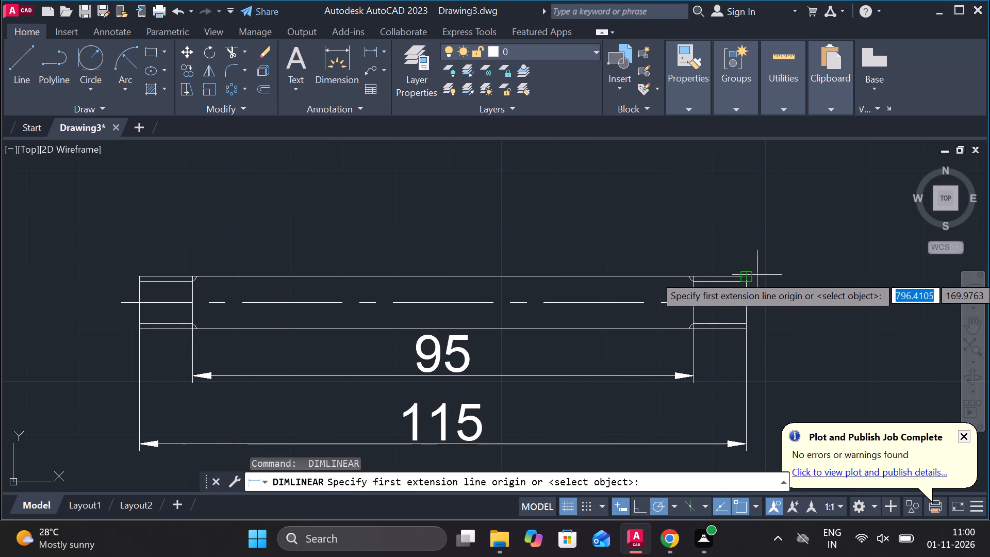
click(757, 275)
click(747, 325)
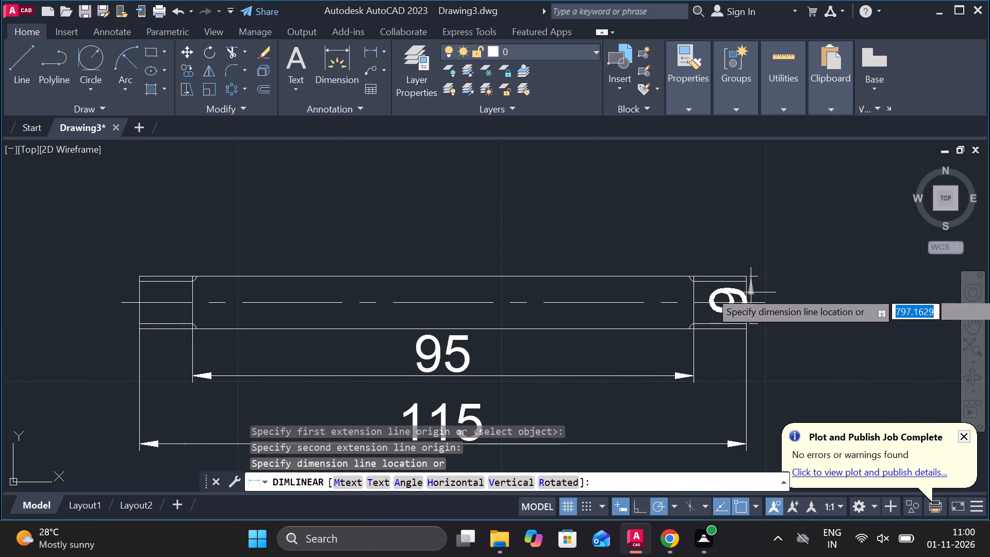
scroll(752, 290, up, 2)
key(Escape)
Add a vertical linear dimension across the full height of the profile's right end.
key(space)
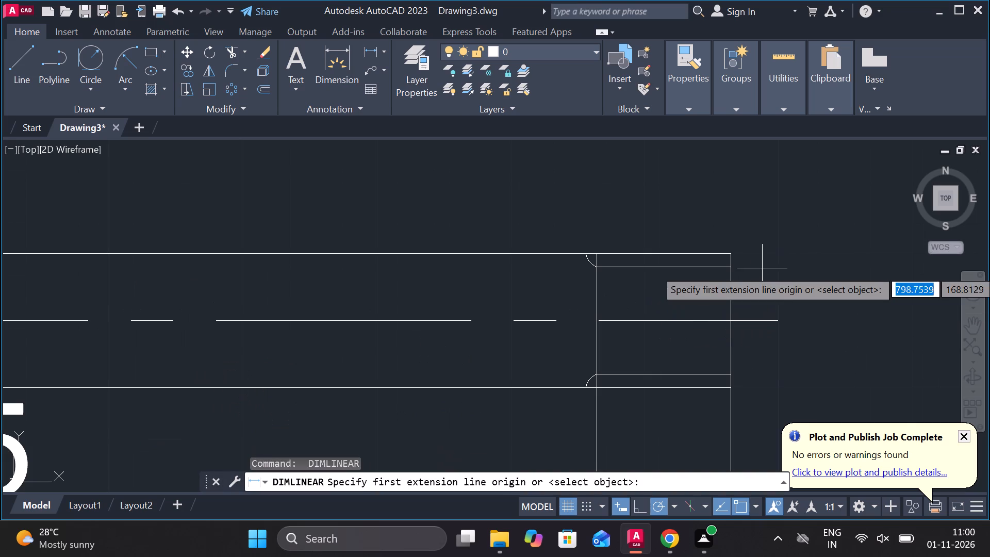
click(734, 256)
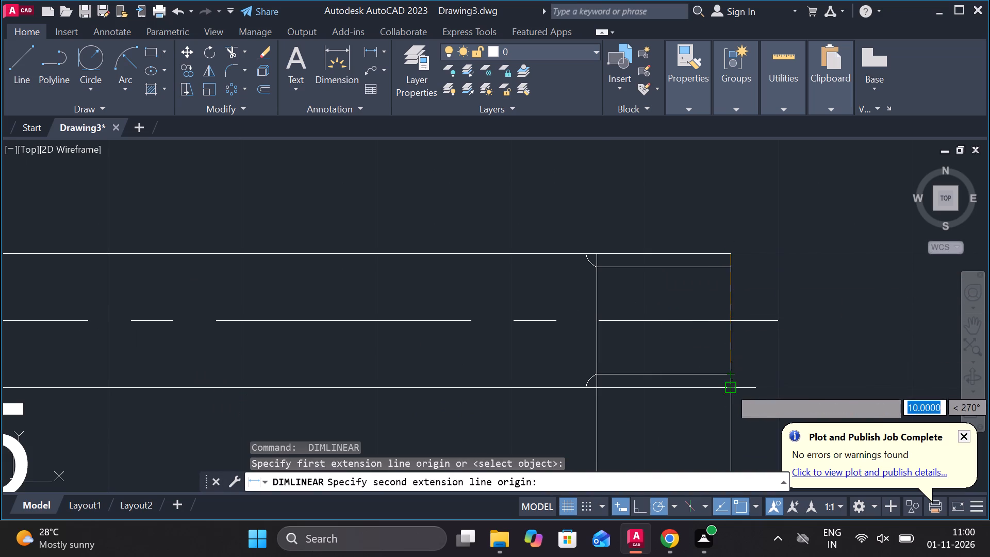
click(729, 387)
click(793, 321)
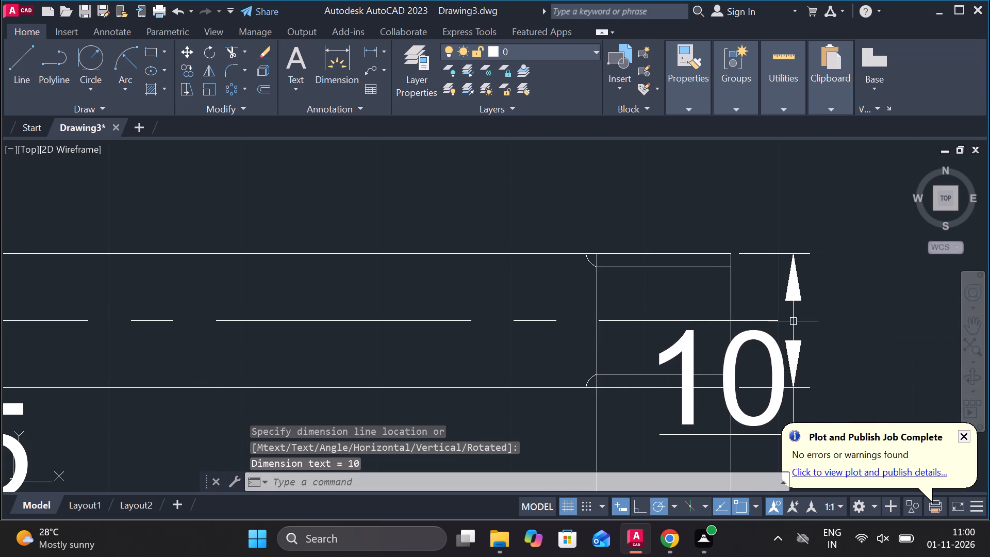
Move the end height dimension's text above and to the right of the profile's right end.
click(775, 344)
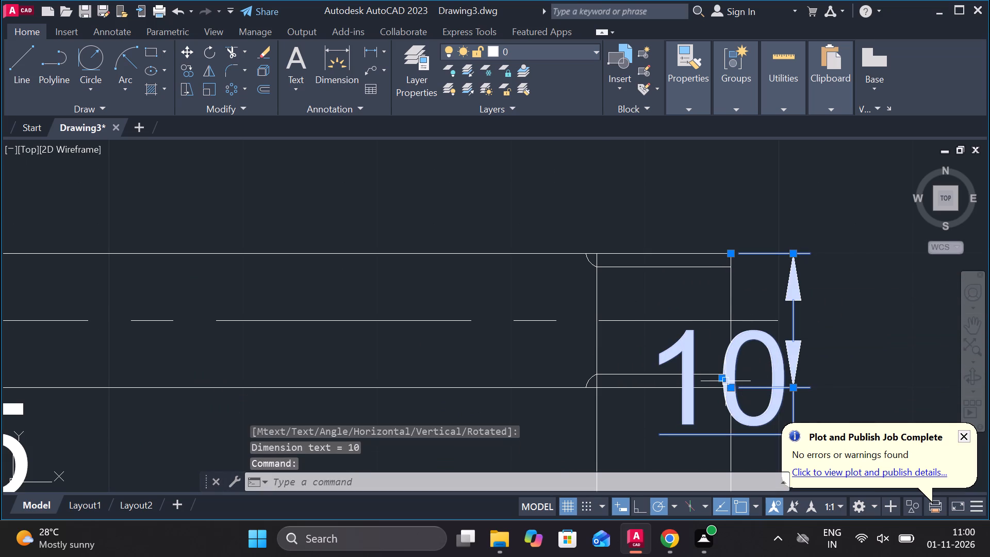
click(724, 379)
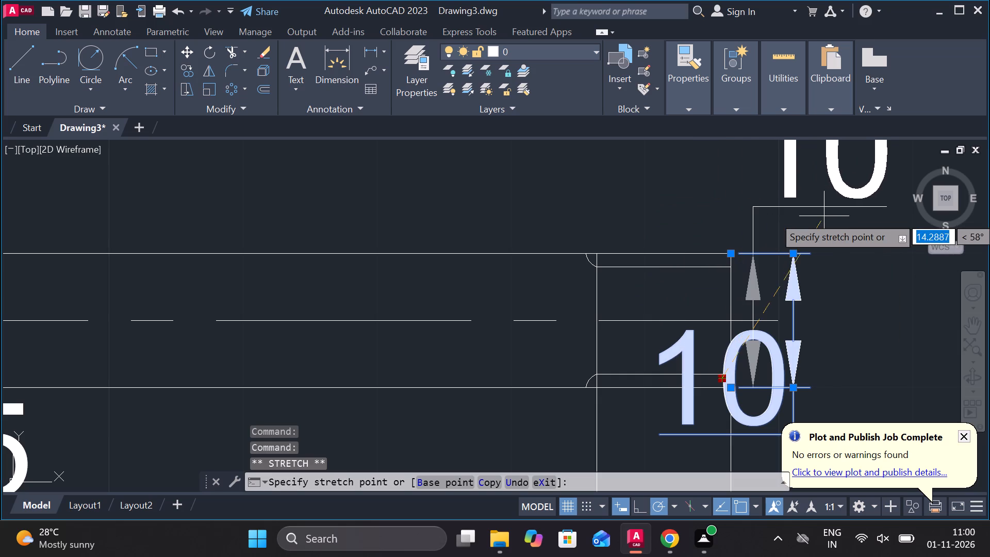
click(826, 216)
key(Escape)
Prefix the end height dimension's text with M so it reads M10.
double_click(805, 187)
key(Escape)
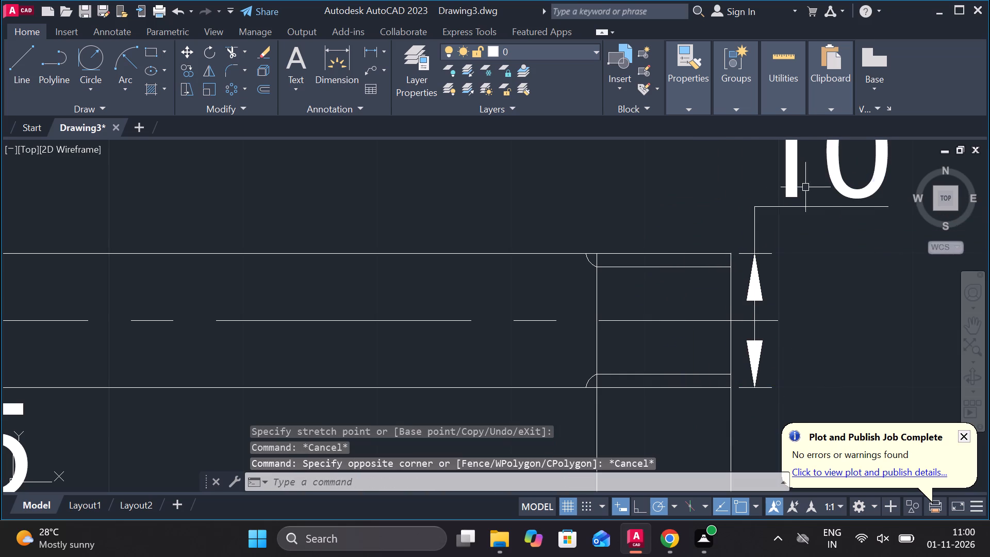
double_click(789, 174)
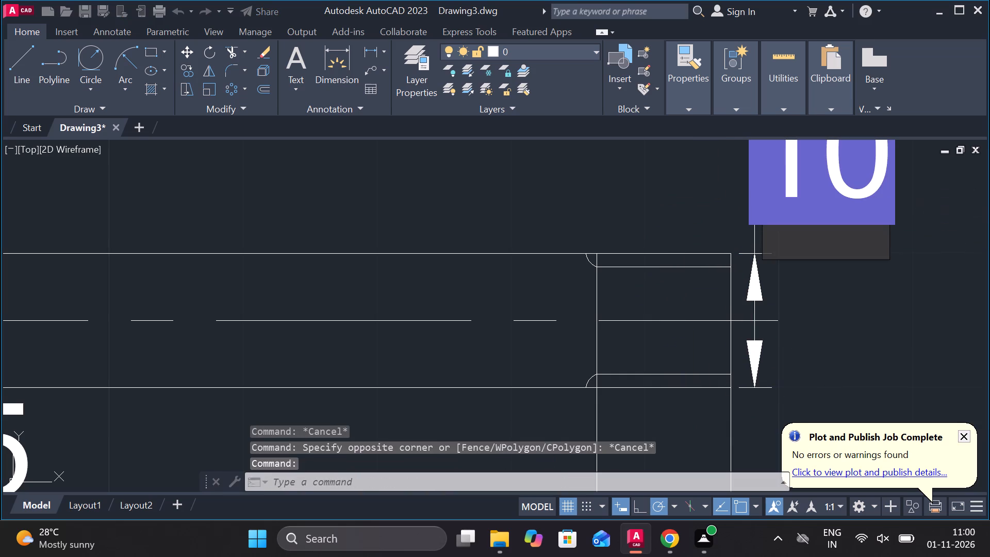
key(m)
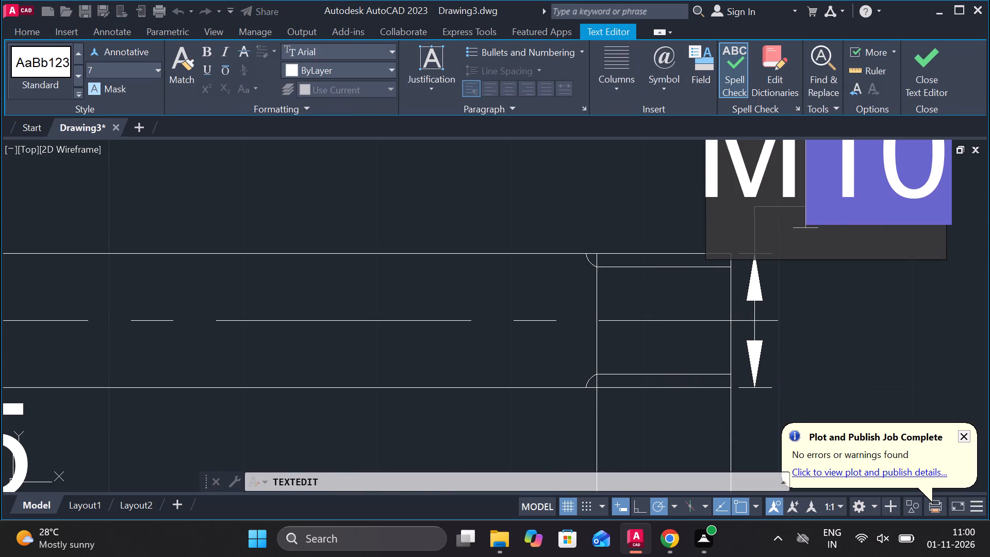
click(911, 74)
scroll(485, 263, down, 1)
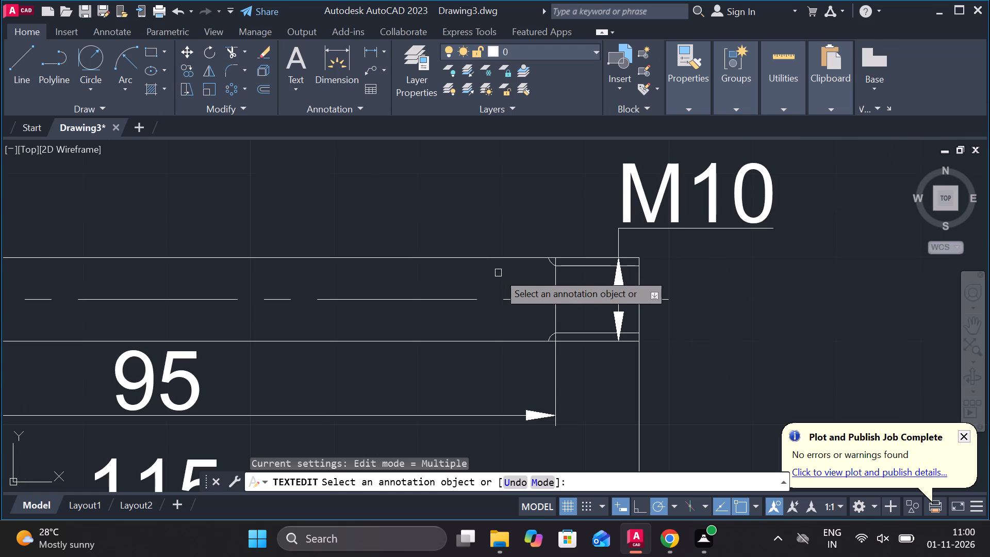
scroll(498, 273, down, 2)
middle_drag(286, 357, 426, 289)
scroll(563, 260, down, 2)
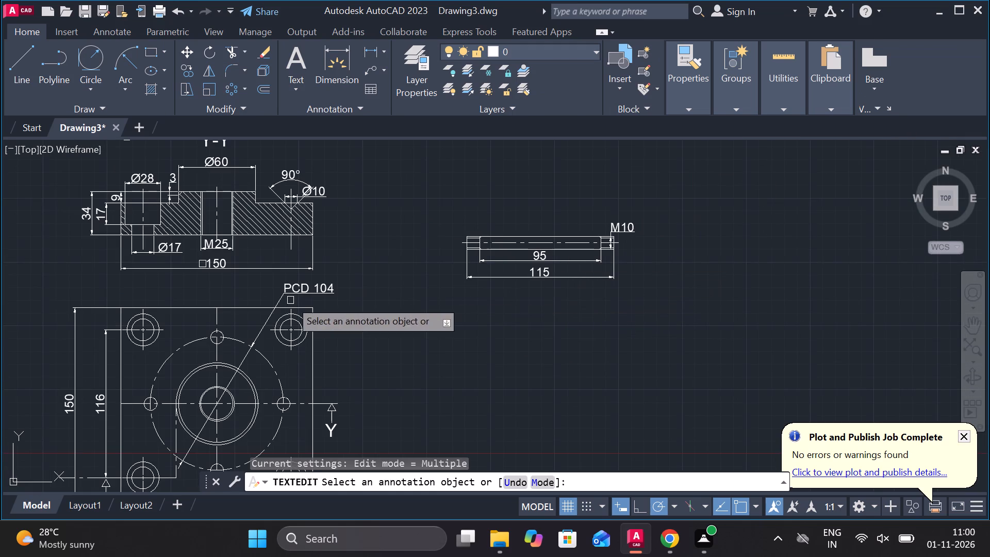
middle_drag(303, 303, 814, 387)
key(Escape)
Copy the circled number 2 label to just above the left part of the dimensioned rod profile.
drag(672, 231, 652, 217)
click(620, 165)
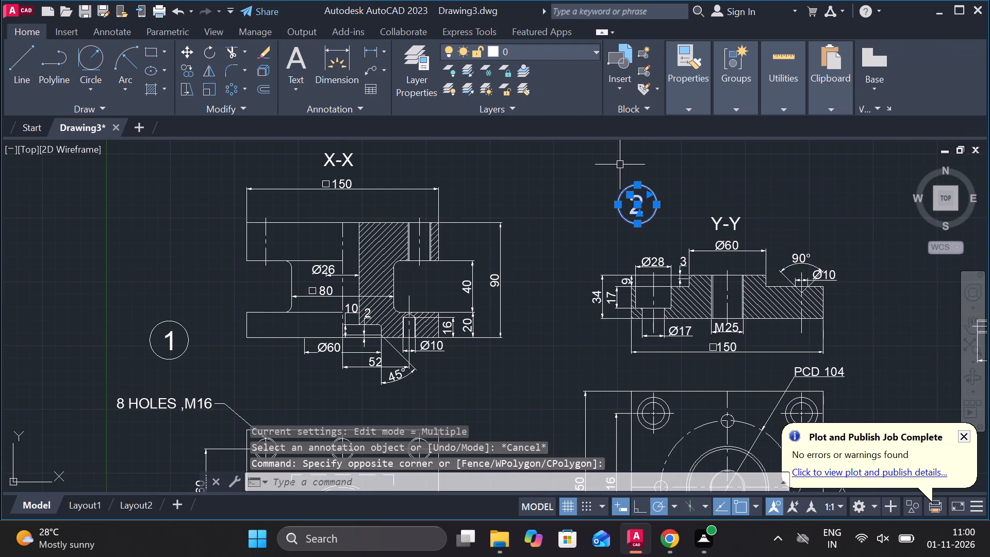
text(CO)
key(Return)
click(670, 190)
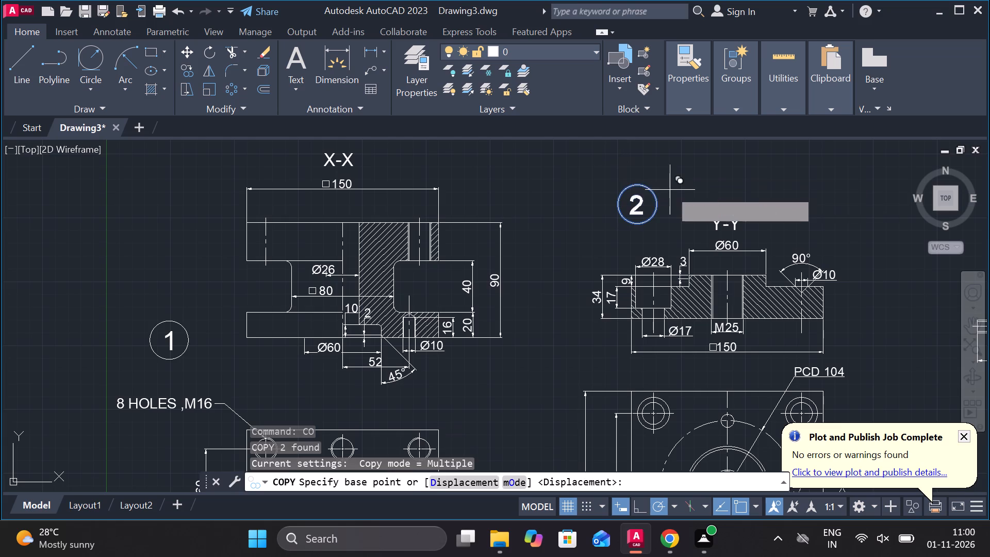
scroll(670, 190, down, 2)
middle_drag(663, 205, 454, 255)
scroll(610, 290, up, 3)
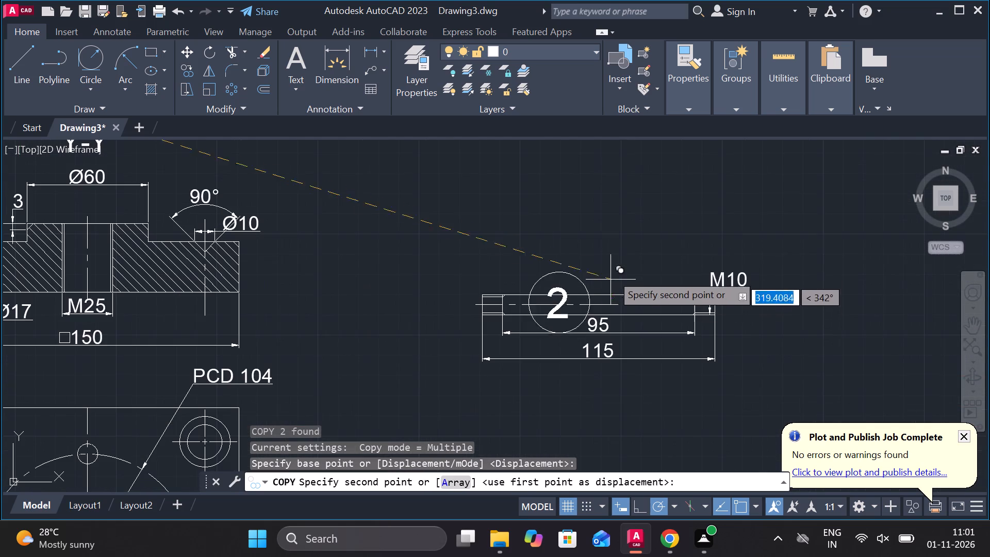
click(590, 231)
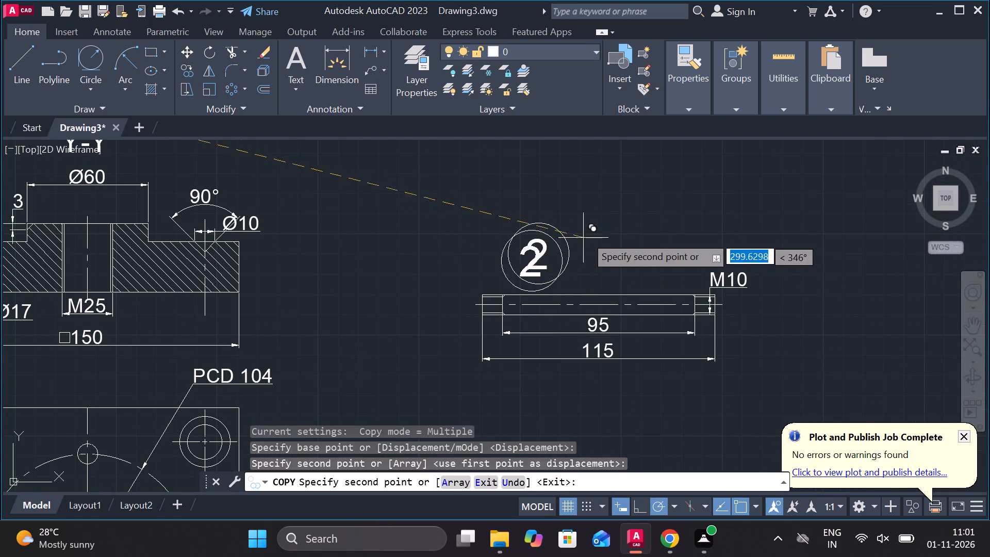
key(Escape)
Change the number in the copied circle label to 5.
double_click(542, 250)
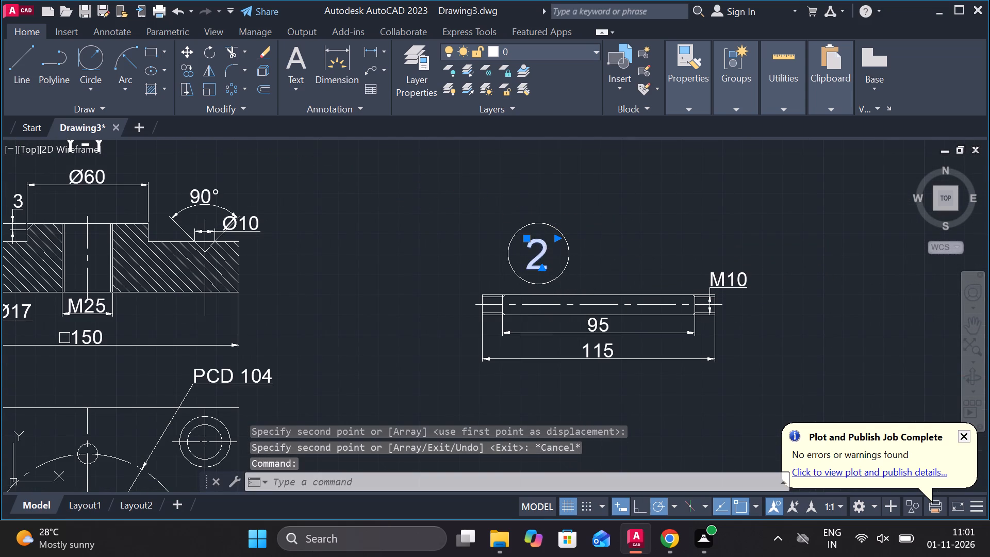
key(BackSpace)
key(5)
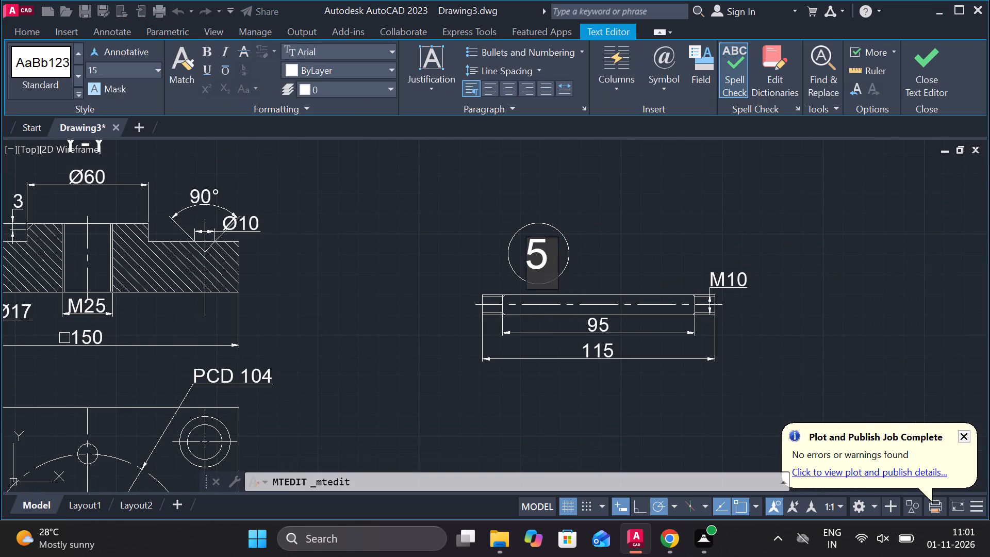
click(913, 101)
click(915, 89)
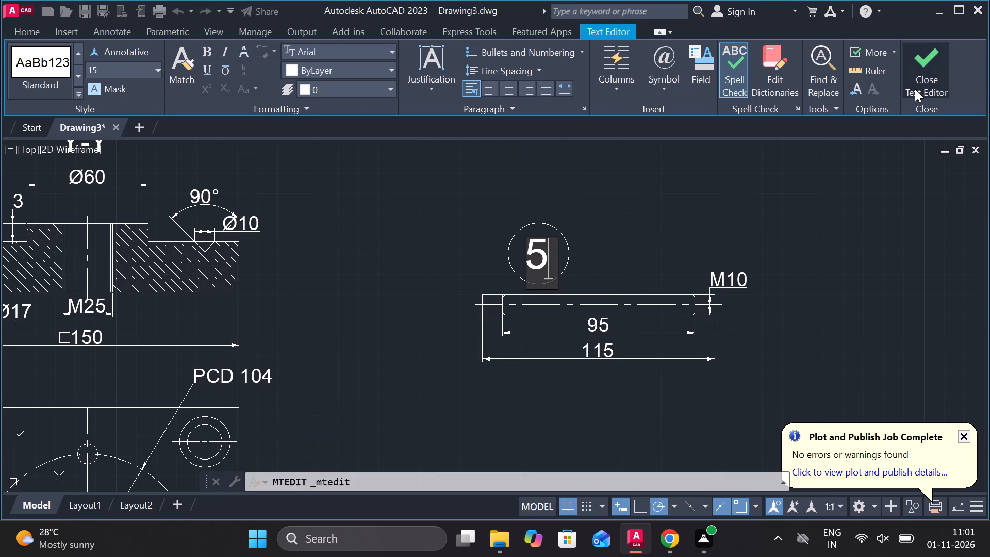
Draw a closed rectangle 25 wide and 12 high from lines in the empty area below and right of part 5.
scroll(678, 283, down, 2)
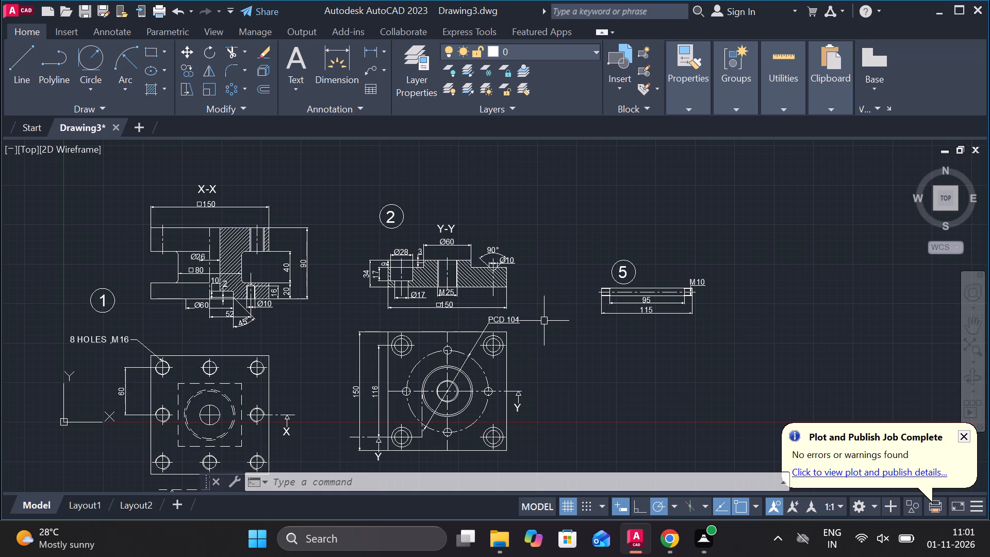
middle_drag(589, 347, 487, 287)
middle_drag(551, 379, 428, 318)
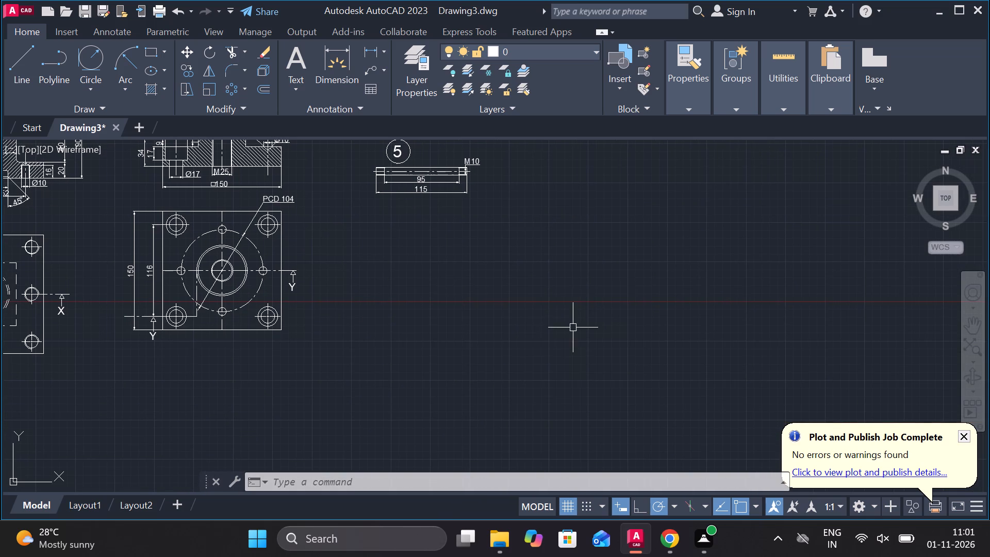
key(l)
key(Return)
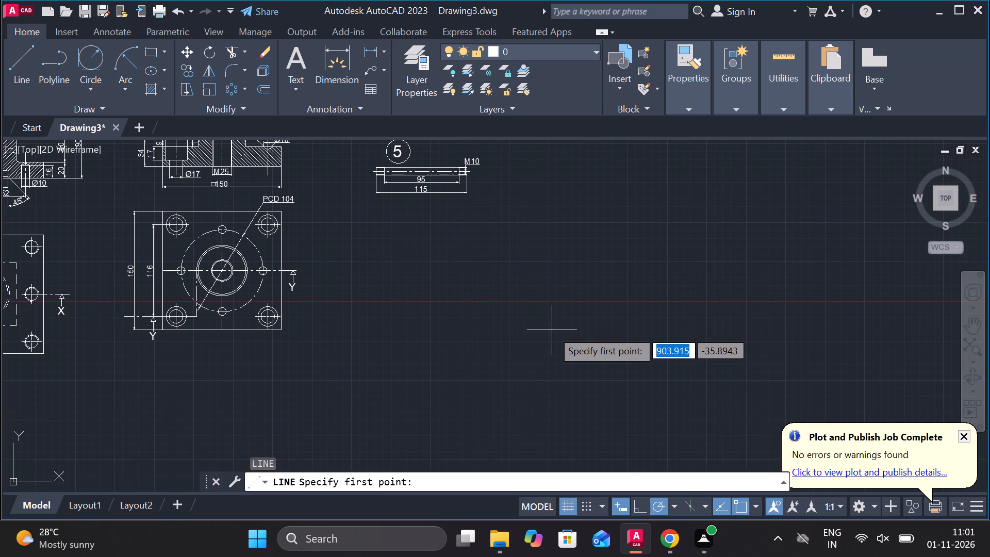
click(519, 265)
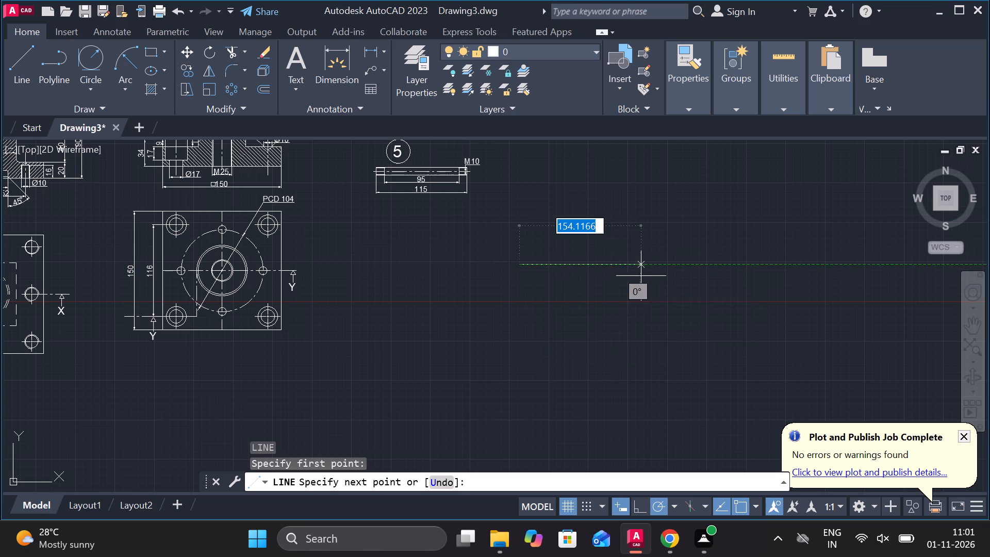
text(25)
key(space)
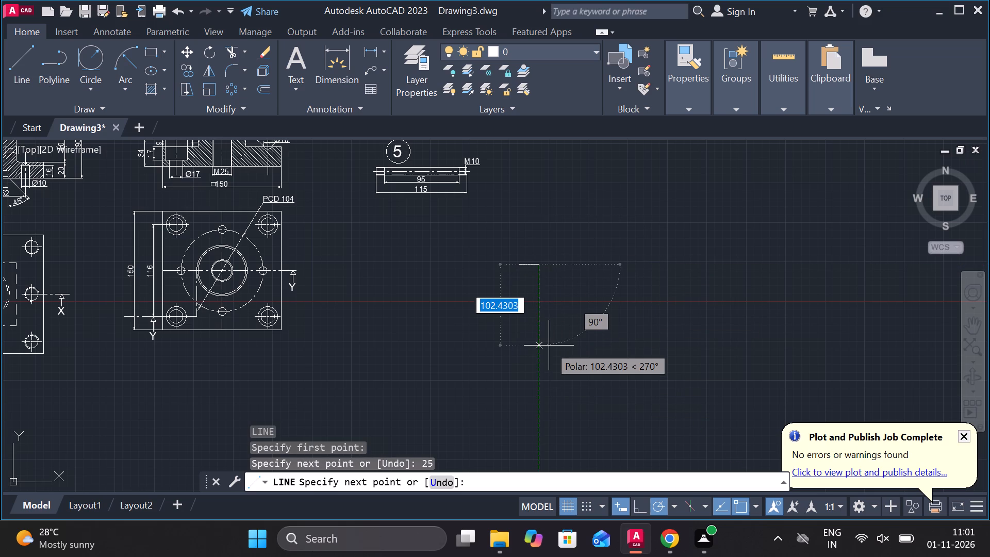
text(12)
key(space)
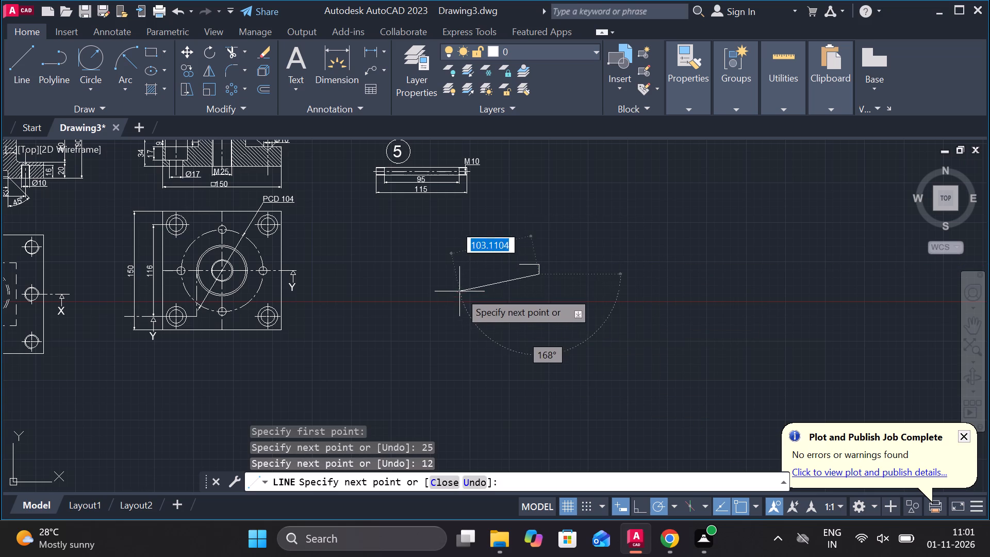
text(25)
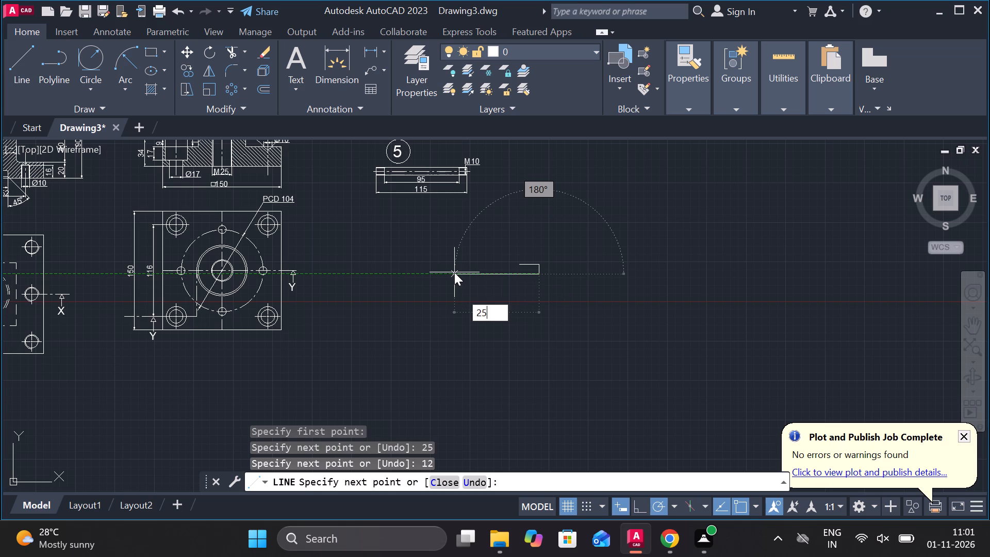
key(space)
text(C)
key(space)
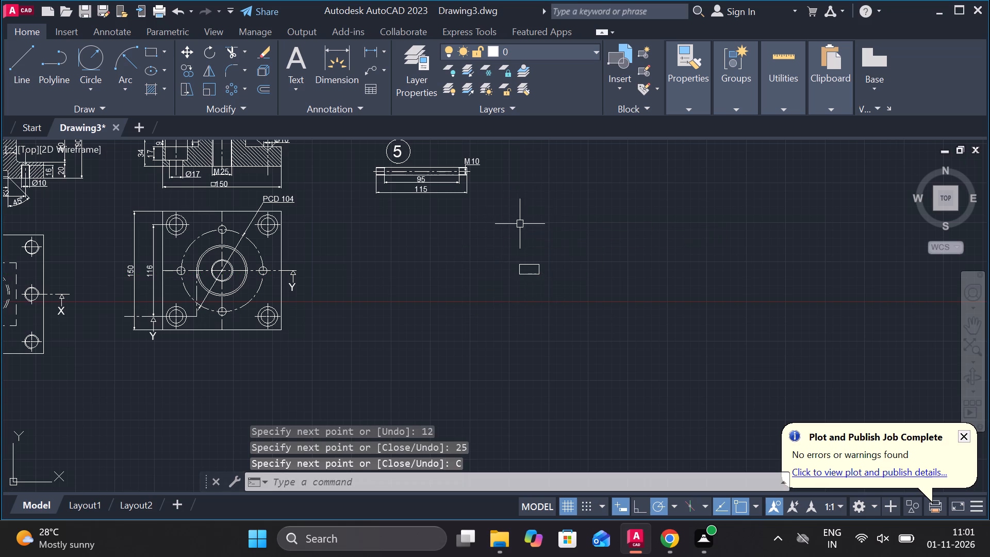
Draw the left half of the shank from the rectangle's bottom midpoint: 32 down, 8 left, and back up to the rectangle.
scroll(533, 279, up, 3)
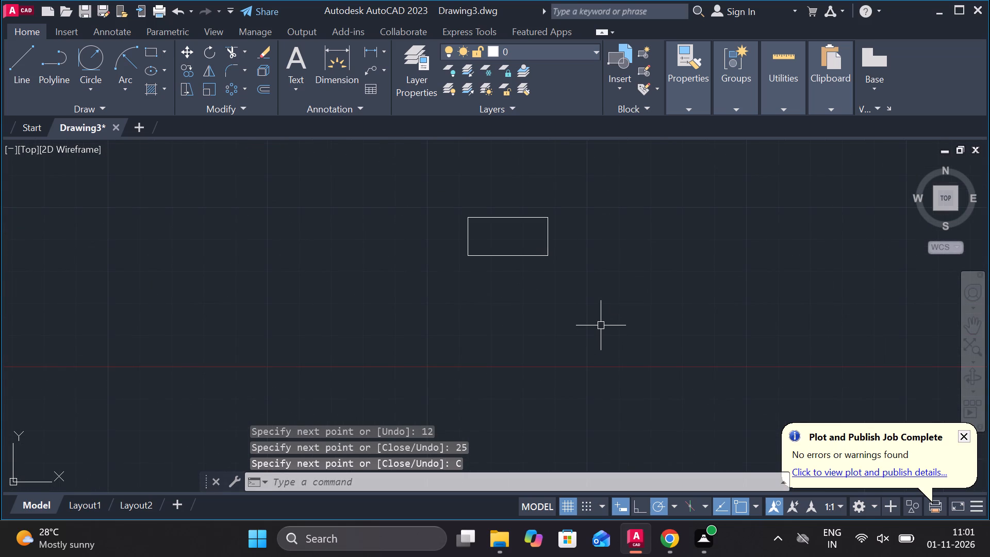
key(l)
key(Return)
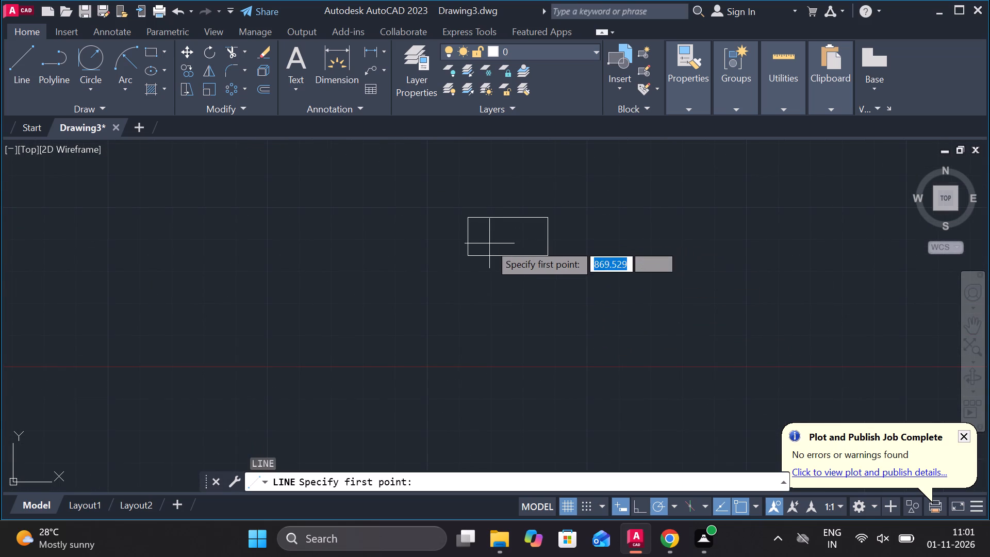
click(505, 252)
text(32)
key(space)
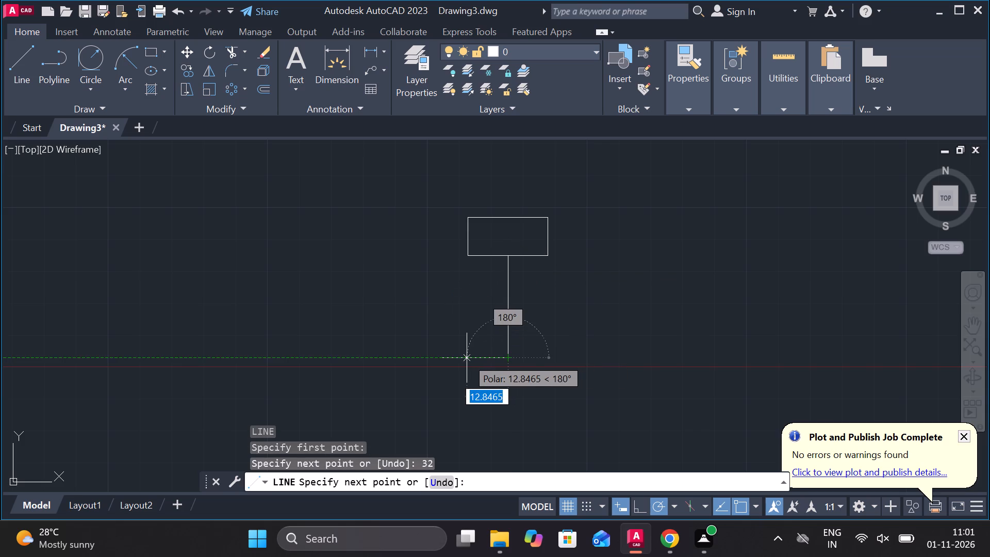
text(8)
key(space)
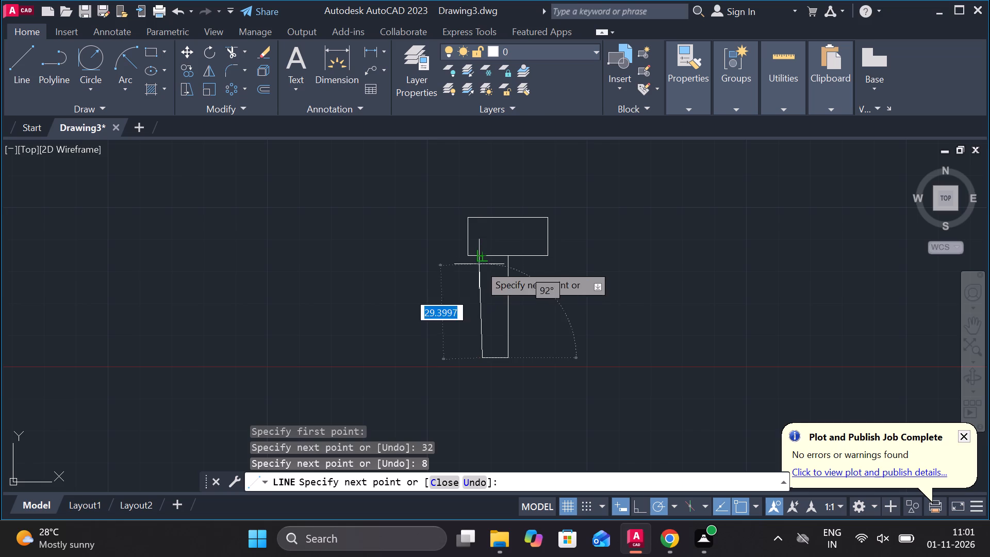
click(480, 258)
key(Escape)
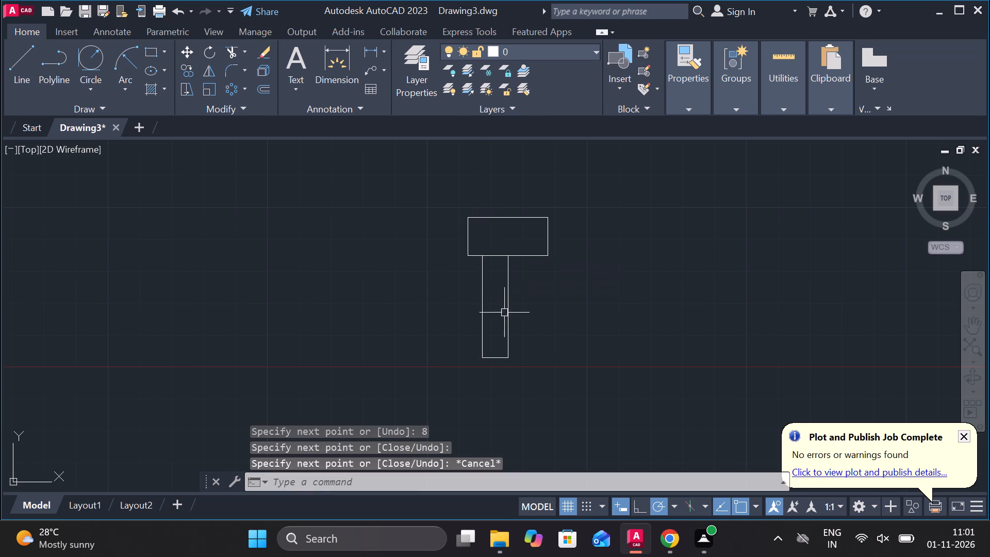
Mirror the shank's left side and bottom line about its vertical middle line, erasing the source objects.
click(479, 316)
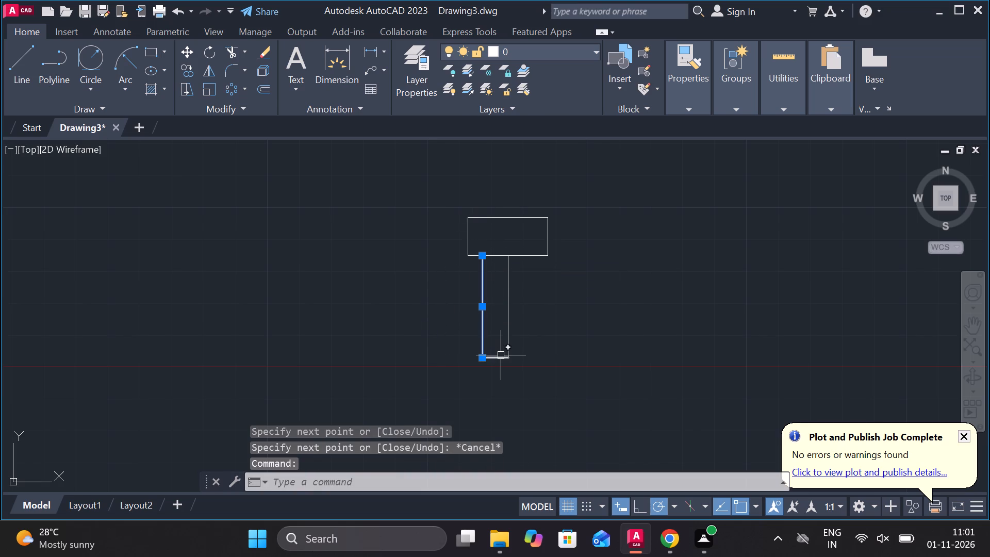
click(500, 356)
text(MI)
key(space)
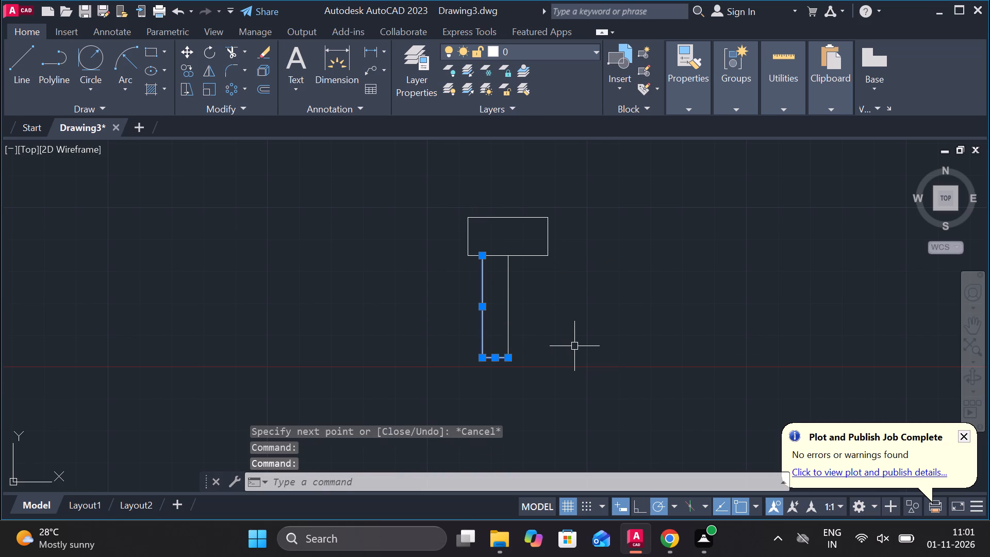
click(513, 355)
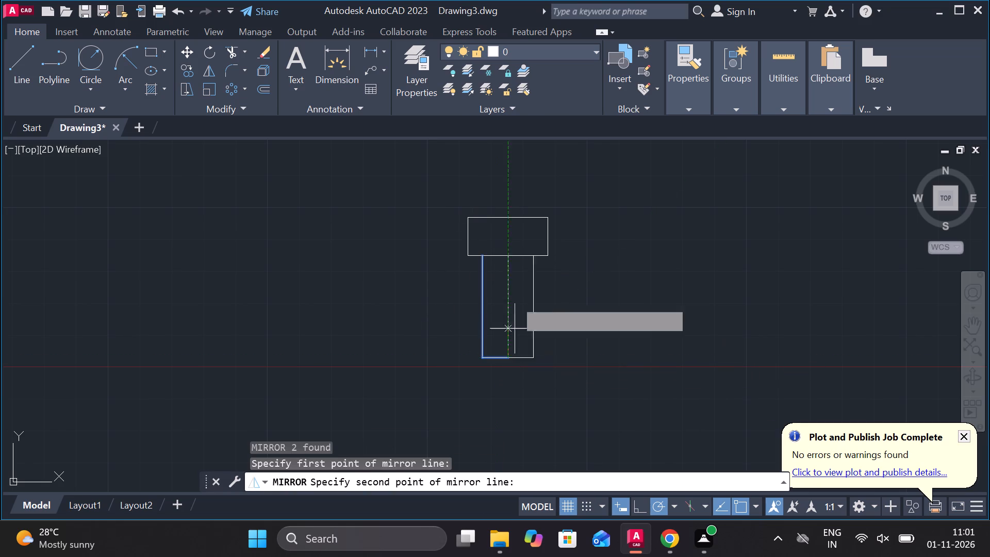
click(503, 253)
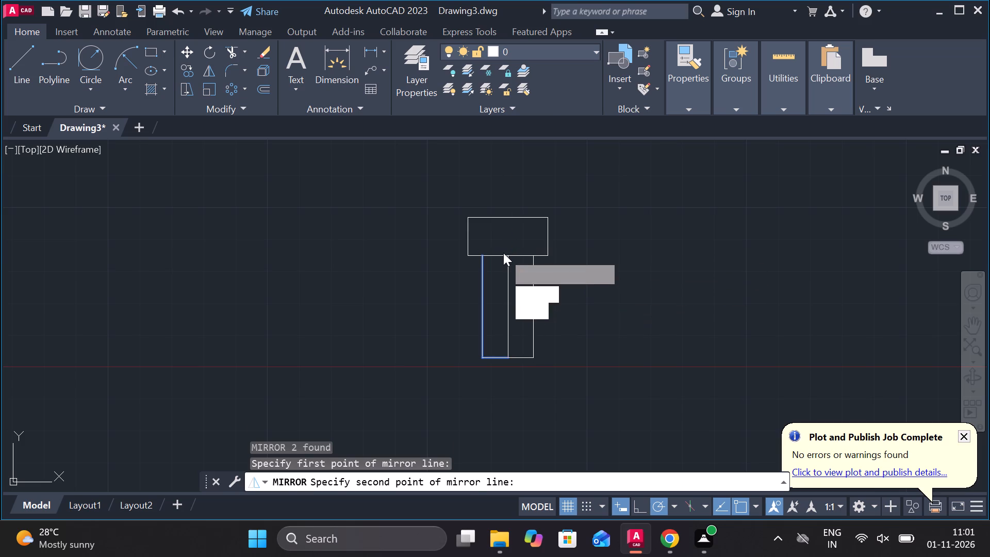
drag(519, 302, 503, 253)
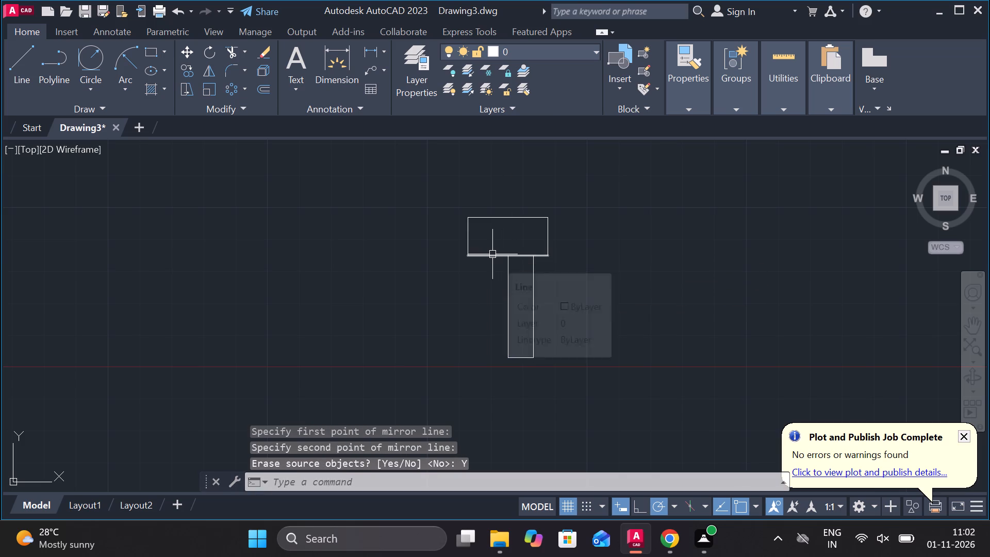
Mirror the shank's right side and bottom line back about the vertical middle line, keeping the source objects.
click(536, 275)
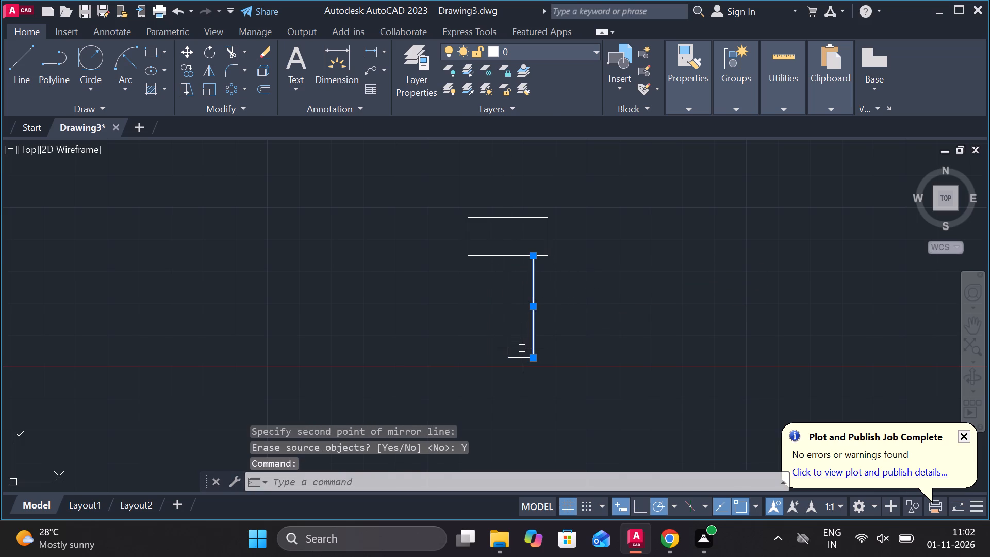
click(516, 358)
text(MI)
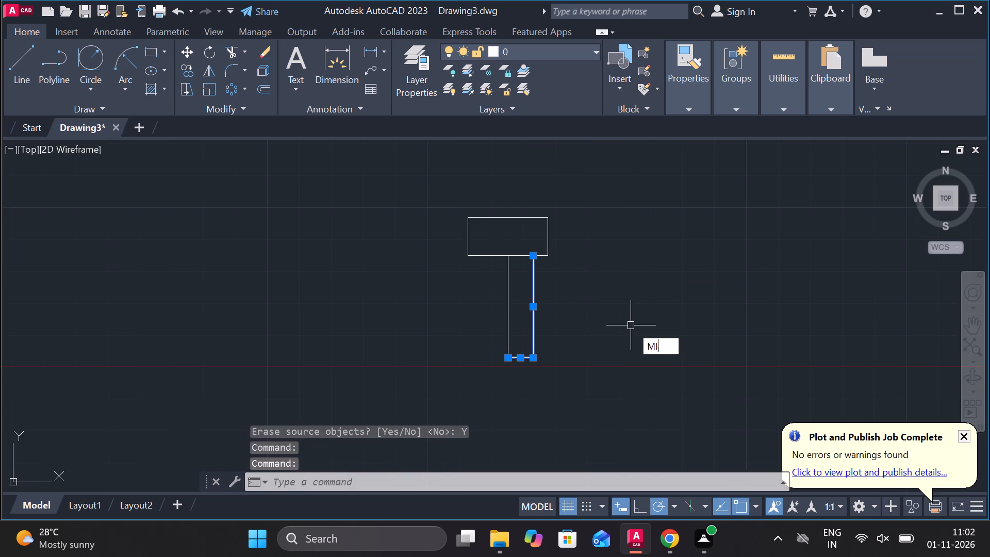
key(space)
click(507, 357)
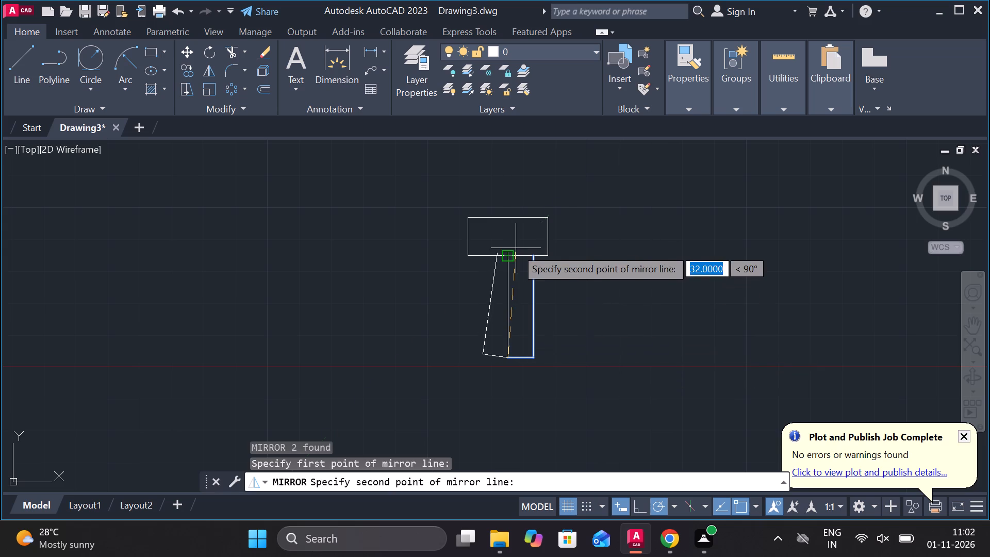
click(509, 255)
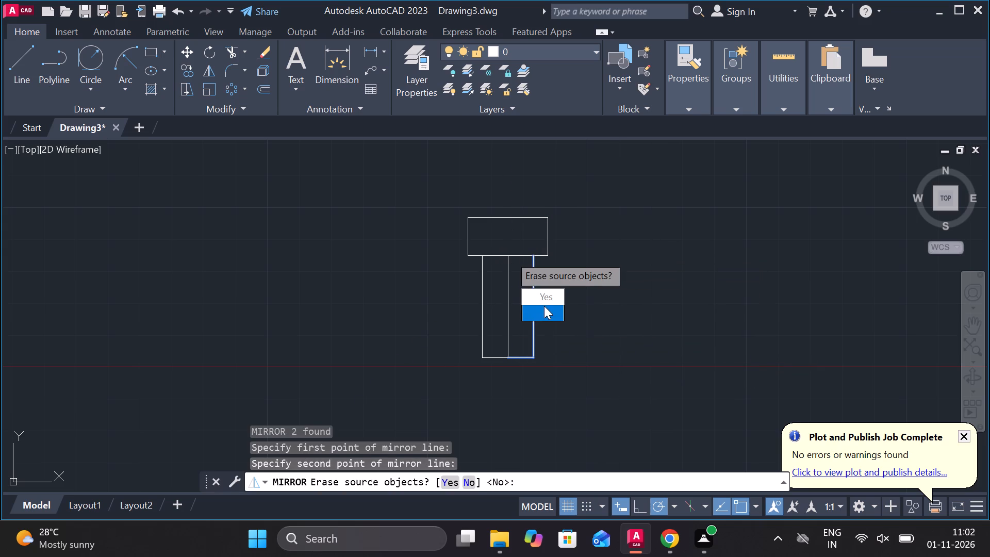
drag(544, 309, 509, 255)
Erase the solid vertical line in the middle of the shank.
click(509, 278)
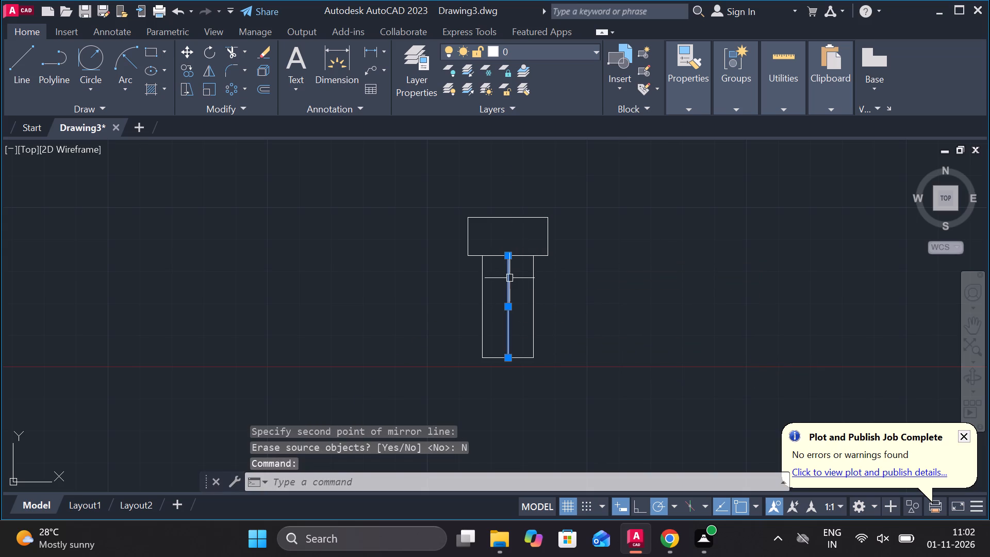
text(E)
key(space)
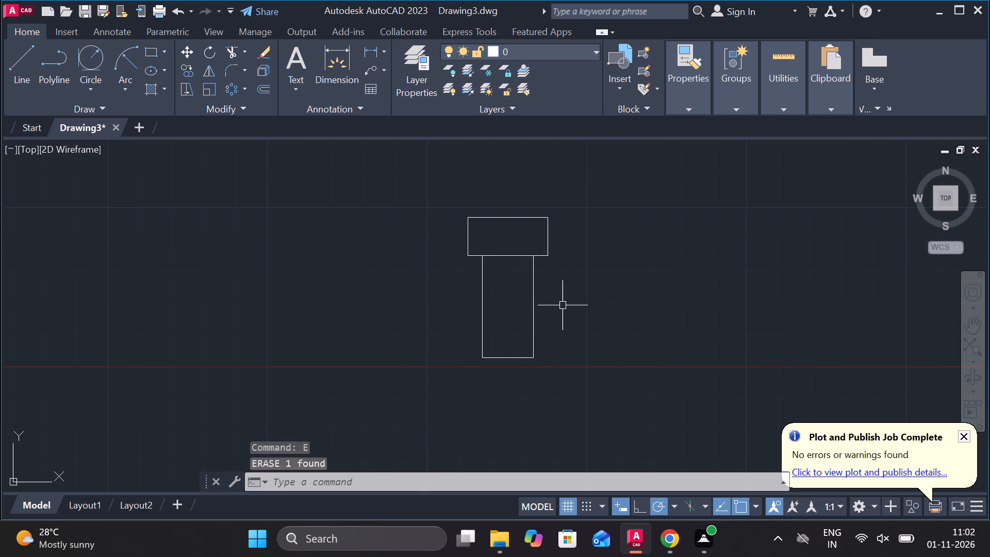
Add a centerline between the shank's left and right sides.
text(CEN)
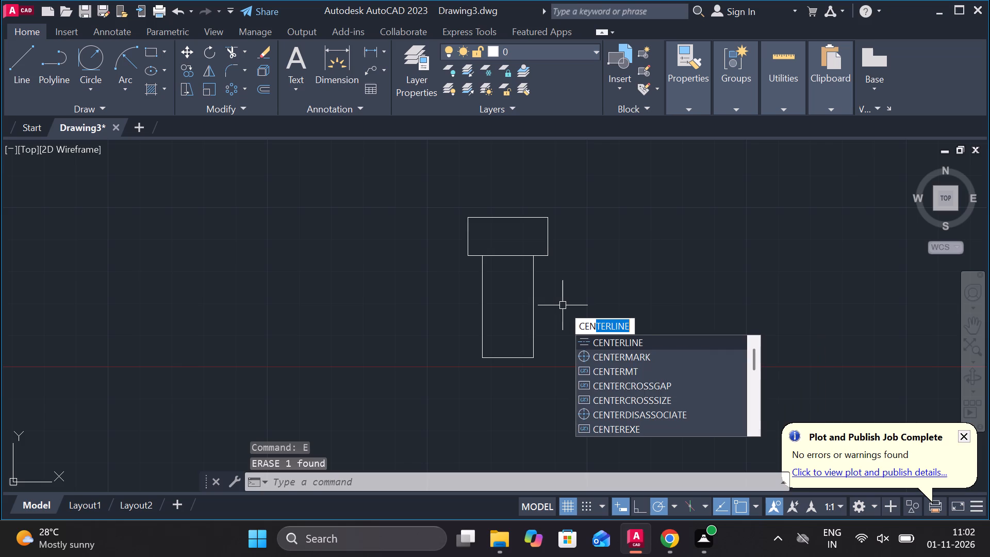
click(613, 338)
click(485, 300)
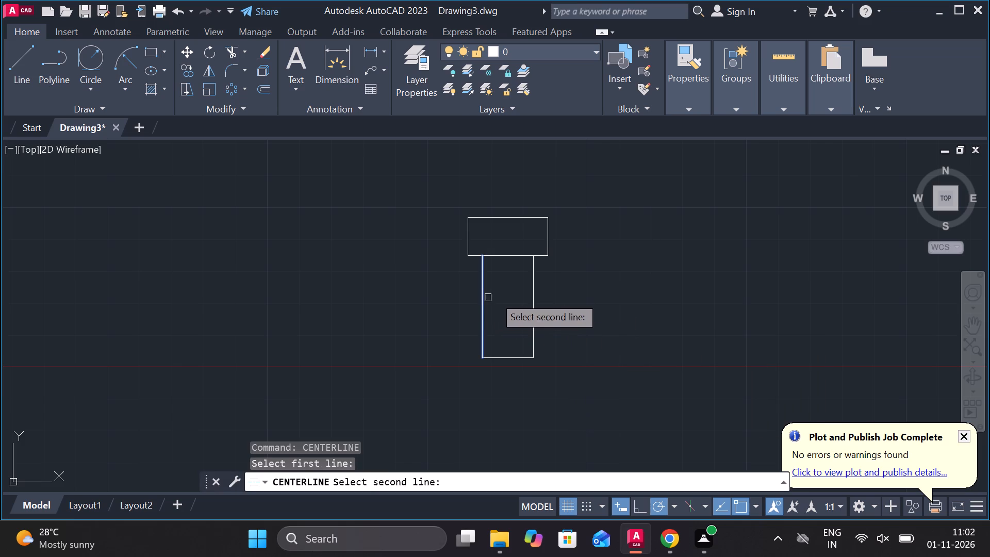
click(533, 287)
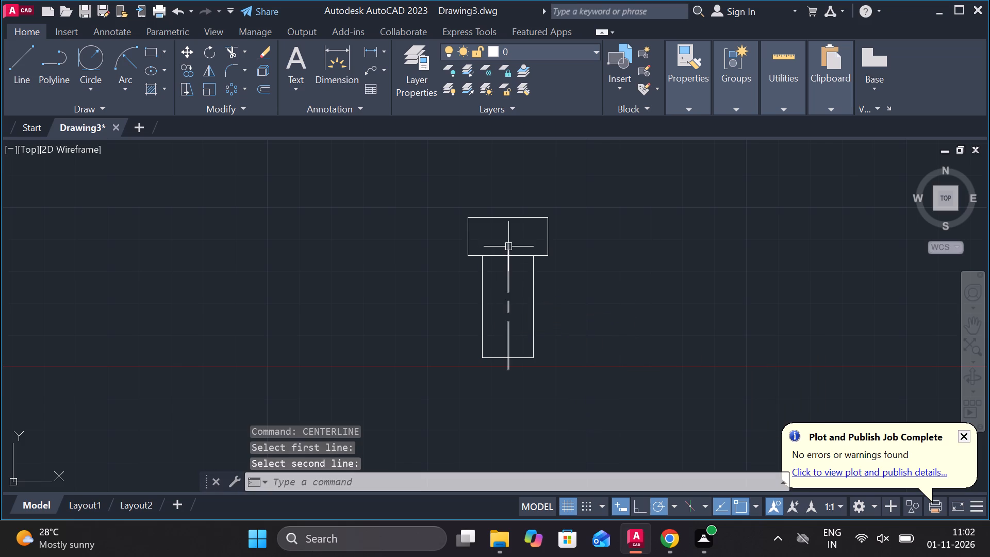
Extend the centerline's ends beyond the top of the head and below the bottom of the shank.
click(521, 283)
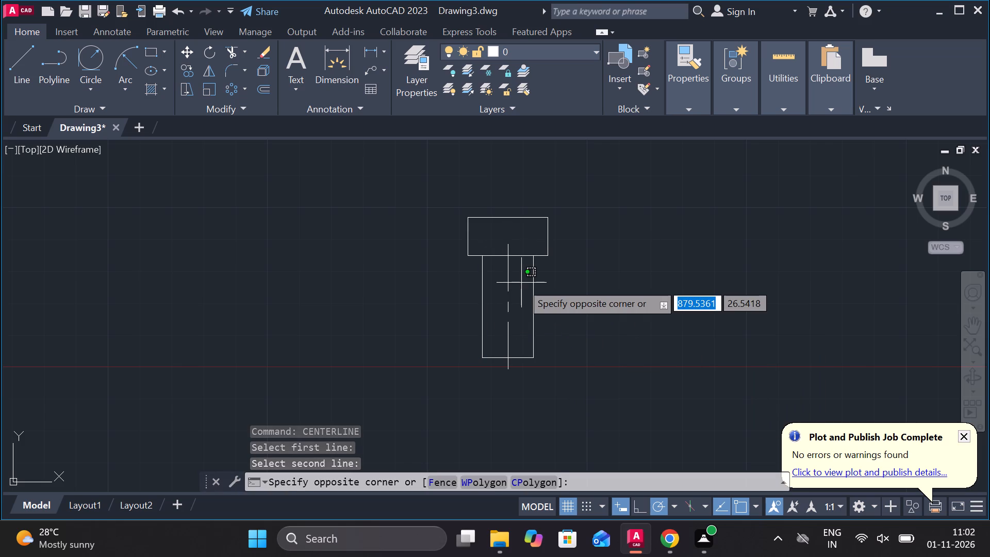
key(Escape)
click(509, 266)
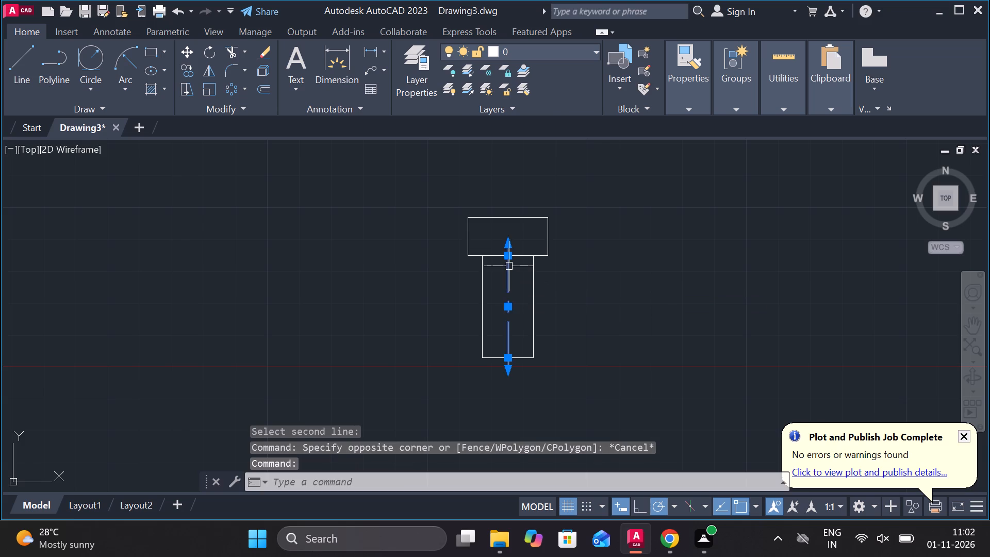
click(510, 241)
click(513, 184)
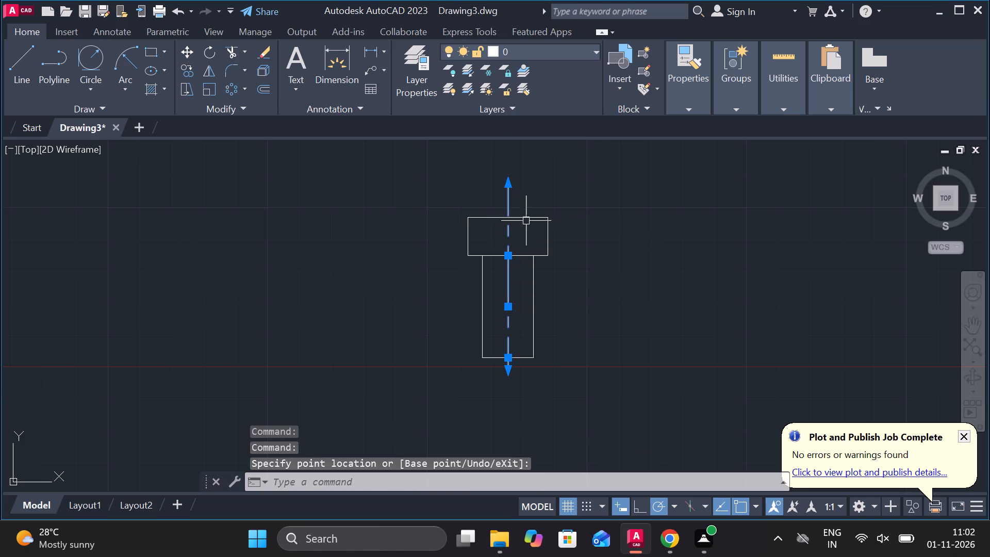
click(508, 370)
click(508, 394)
key(Escape)
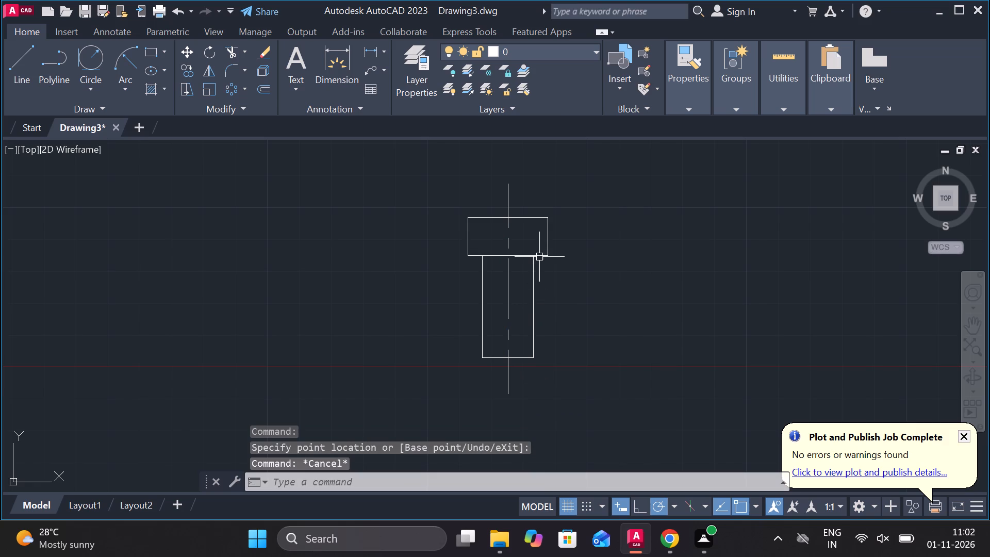
Draw a closed rectangle of lines 2 wide and 4 high in the empty space beside the screw head.
middle_drag(603, 258, 542, 325)
scroll(555, 306, up, 1)
key(l)
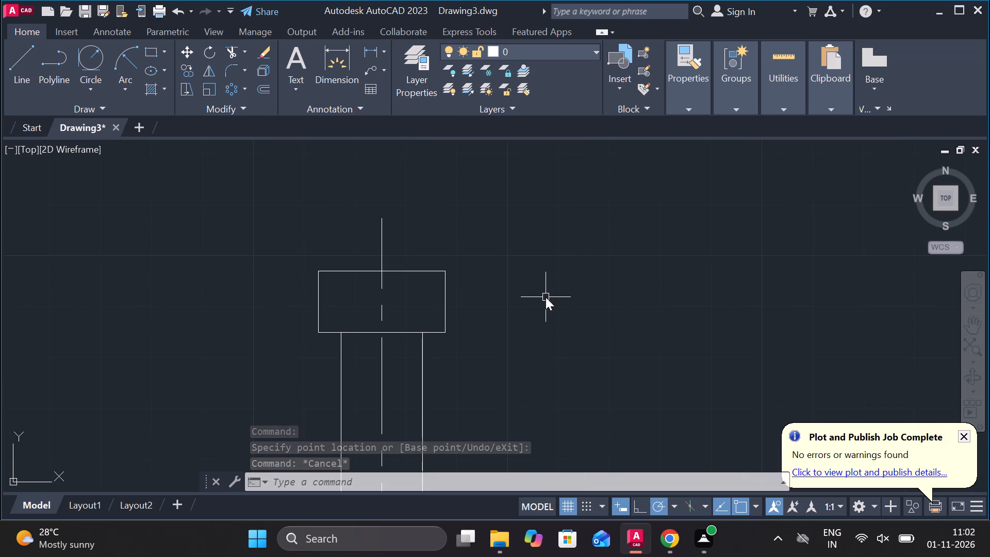
key(Return)
click(546, 297)
text(4)
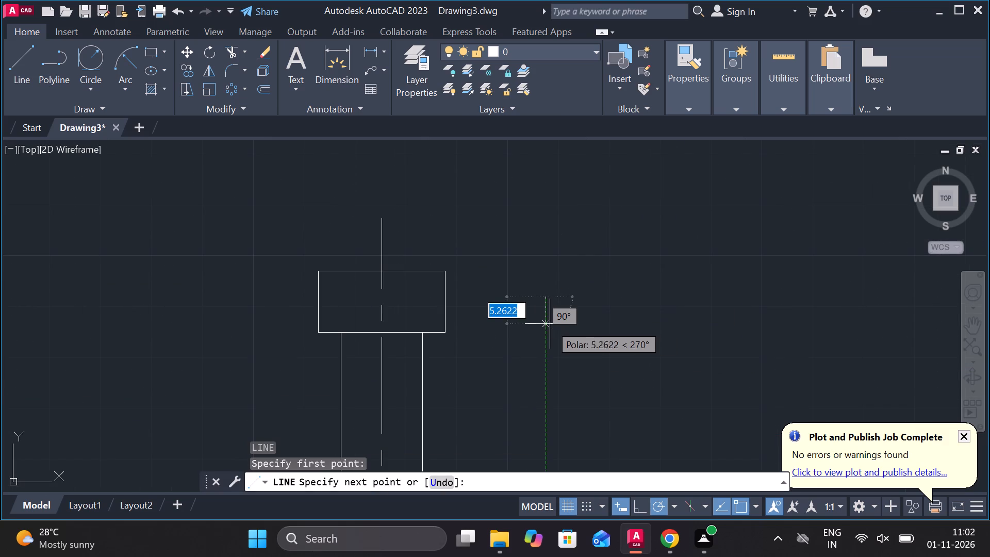
key(space)
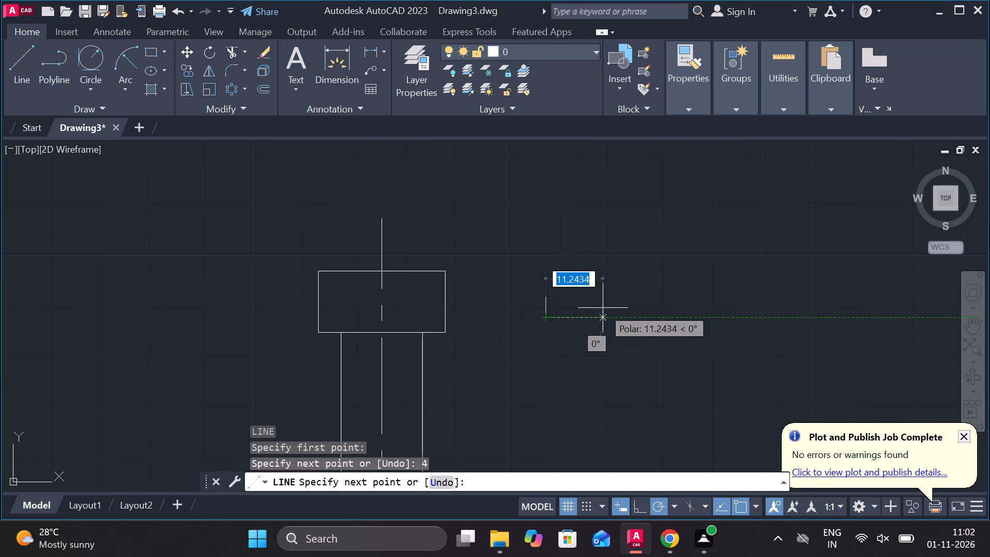
text(2)
key(space)
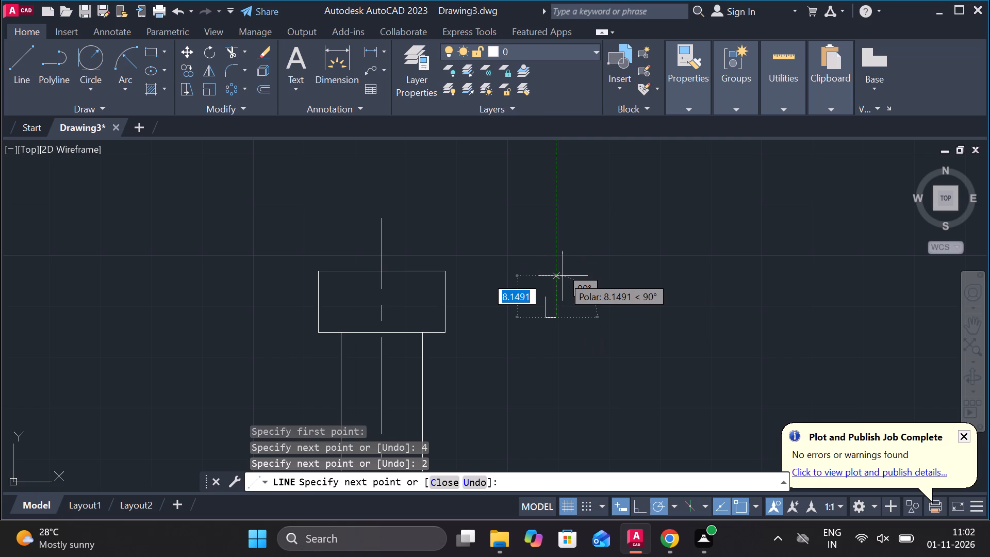
key(4)
key(space)
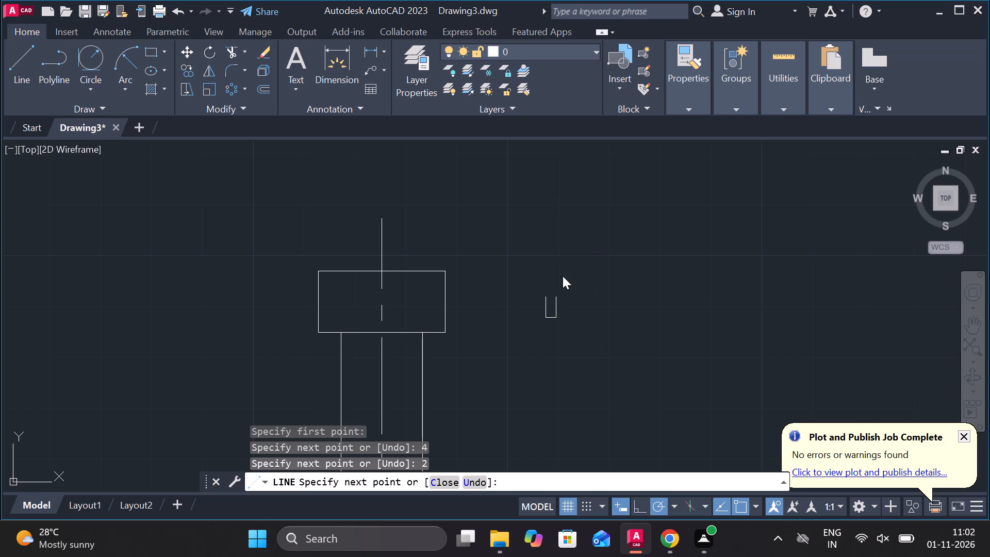
scroll(563, 280, up, 2)
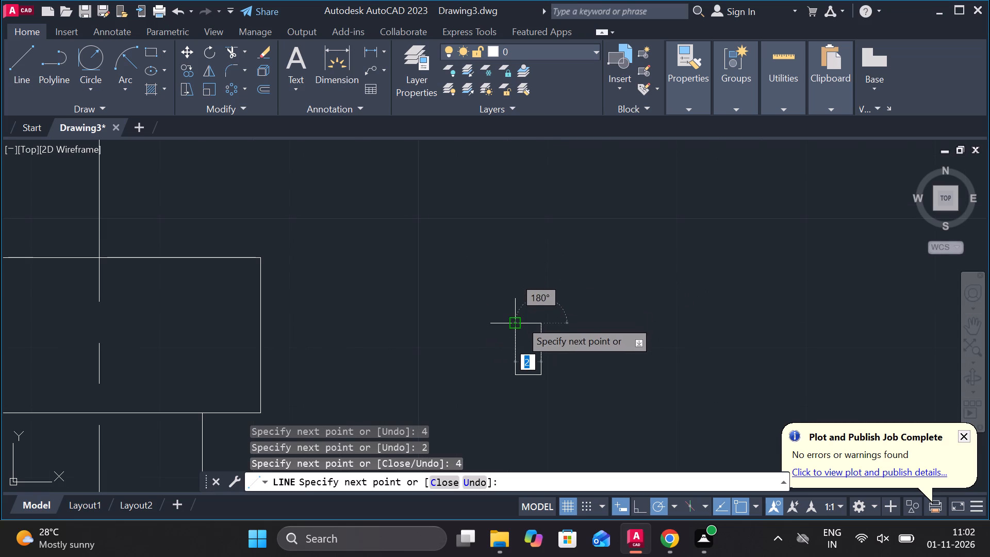
click(520, 320)
key(Escape)
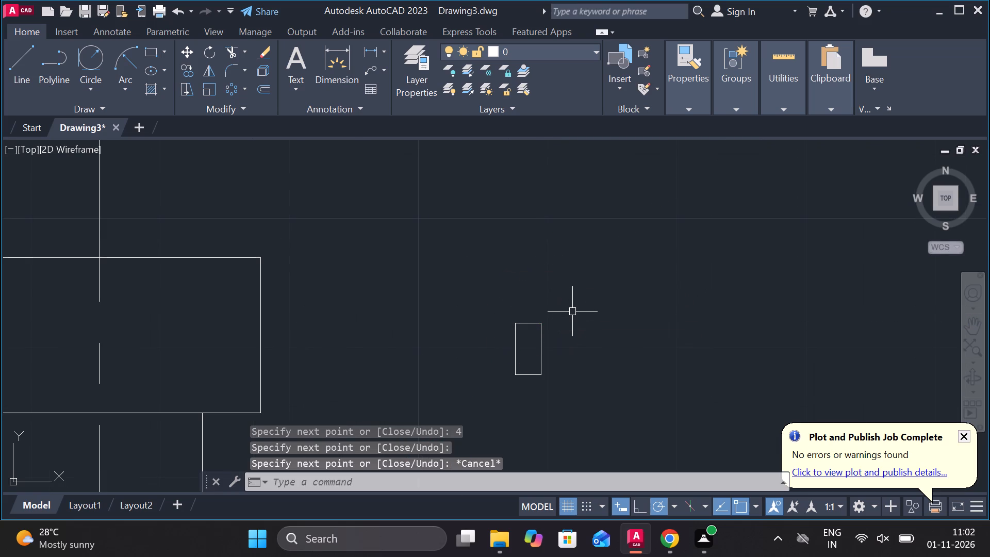
Move the small rectangle by its top midpoint onto the midpoint of the head's top edge, on the centerline.
scroll(572, 312, down, 1)
click(508, 314)
click(586, 366)
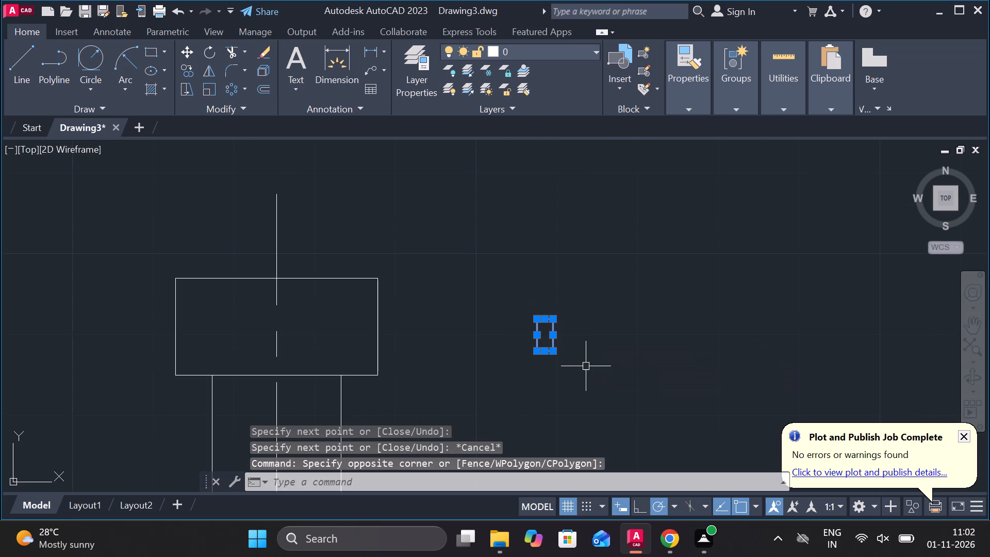
text(M)
key(space)
scroll(540, 322, up, 2)
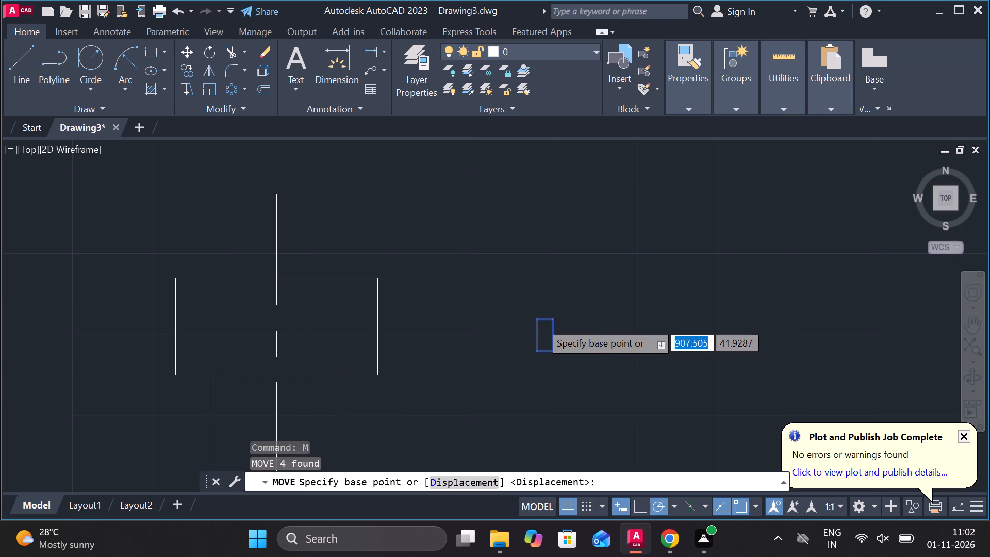
scroll(540, 322, up, 1)
click(552, 316)
scroll(552, 316, down, 3)
middle_drag(288, 280, 402, 319)
scroll(402, 317, up, 2)
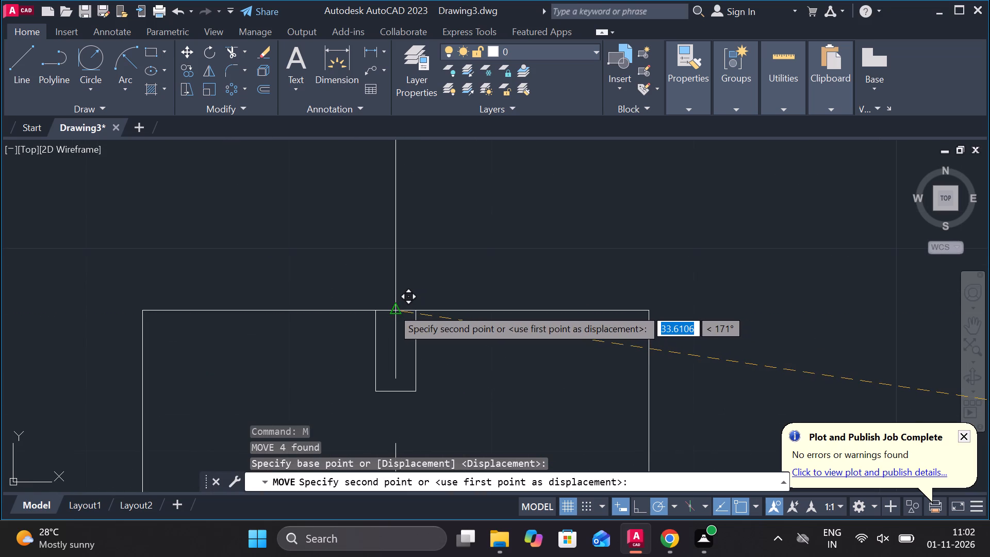
click(392, 308)
scroll(456, 285, down, 1)
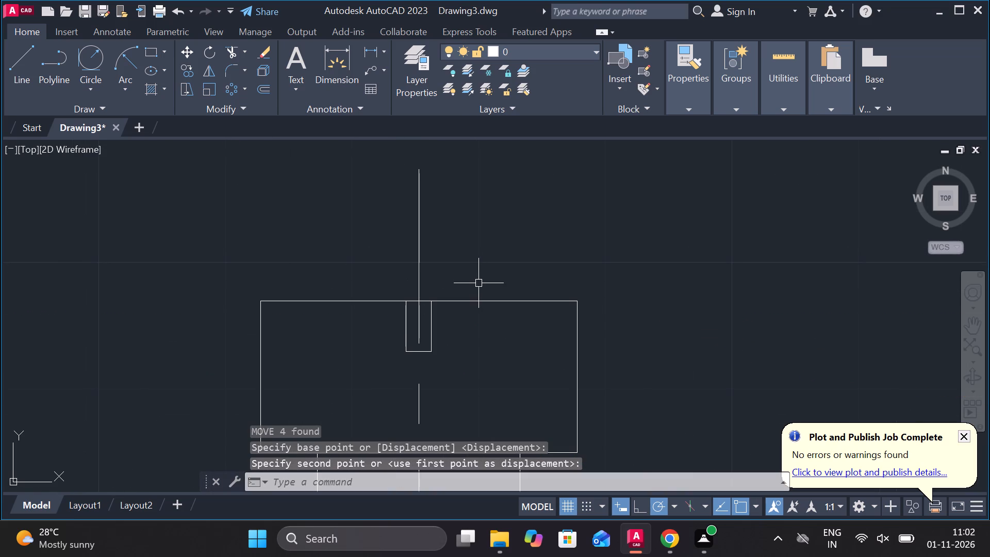
key(Escape)
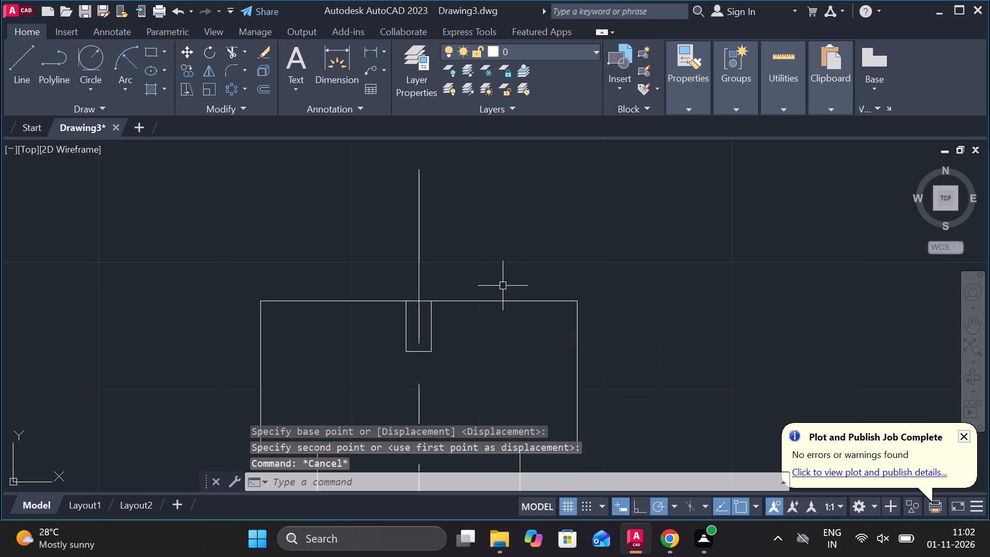
Trim the head's top edge between the small rectangle's sides to open the slot.
text(TR)
key(space)
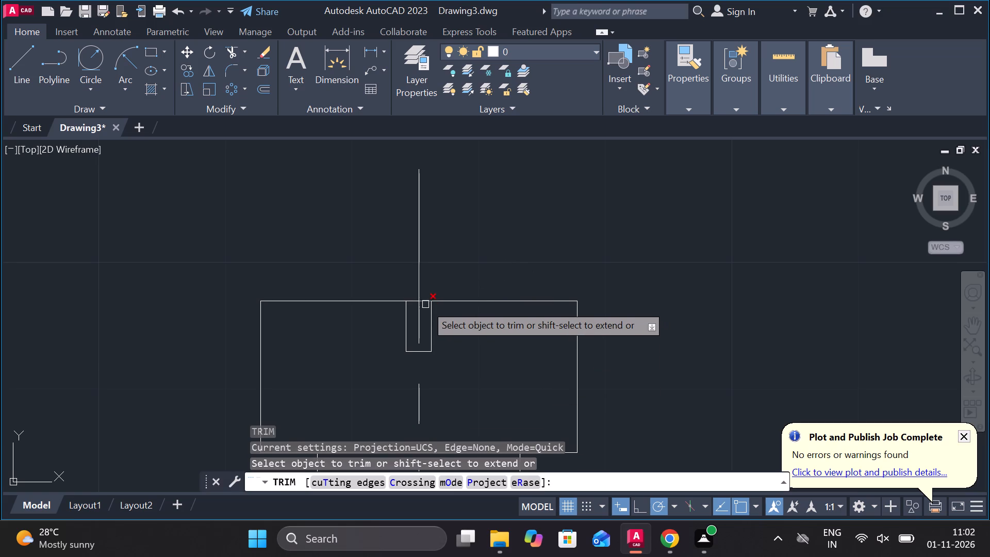
click(425, 304)
click(417, 300)
click(422, 300)
scroll(422, 300, up, 1)
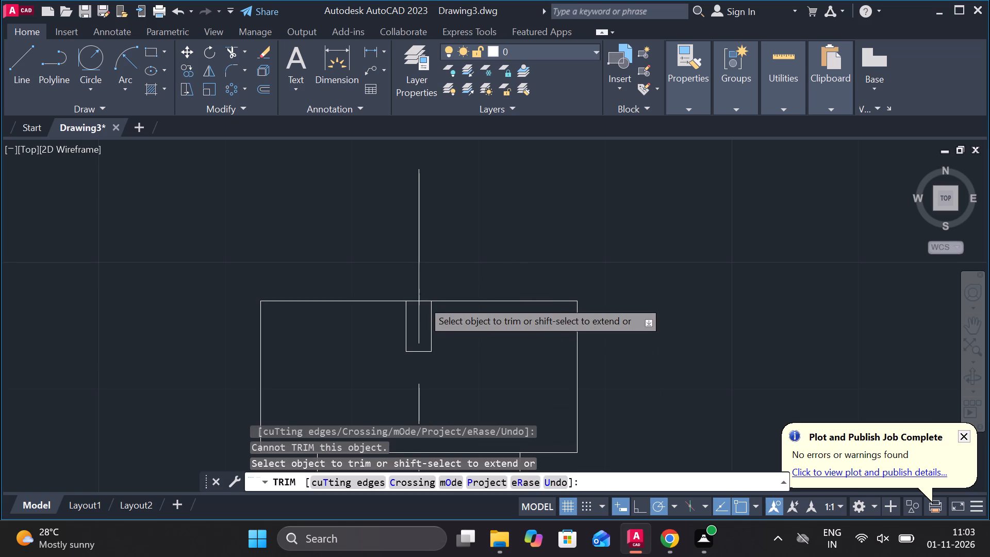
scroll(422, 300, up, 1)
click(422, 300)
click(422, 302)
click(419, 300)
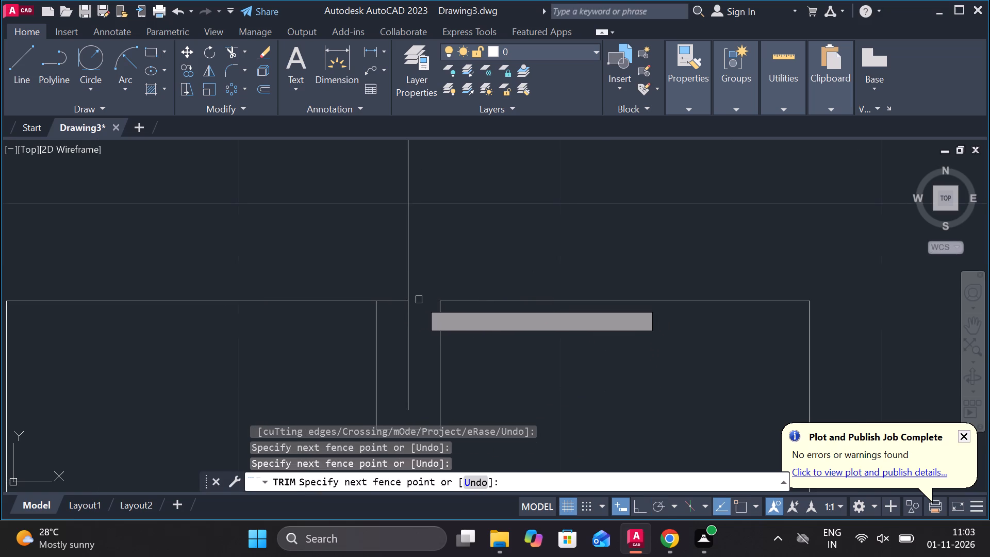
click(395, 301)
scroll(416, 296, down, 3)
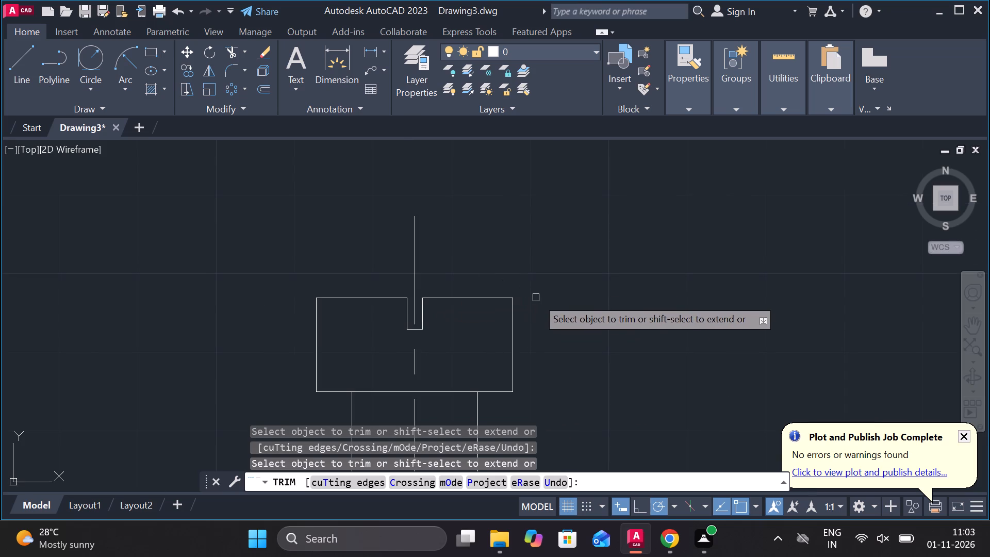
middle_drag(530, 306, 508, 232)
scroll(540, 243, down, 1)
middle_drag(531, 285, 516, 192)
middle_drag(528, 316, 524, 277)
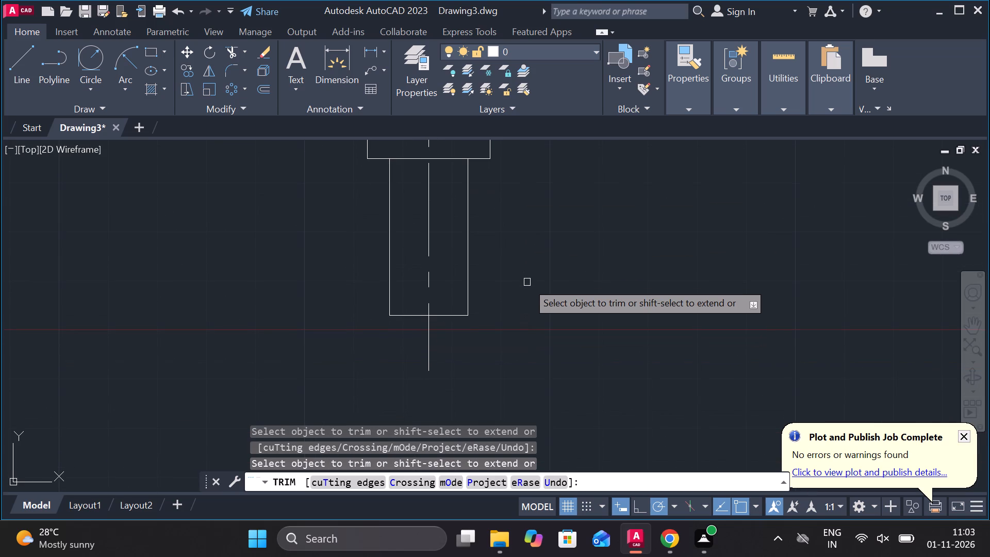
key(Escape)
Offset the right half of the shank's bottom line upward by 25.
click(444, 316)
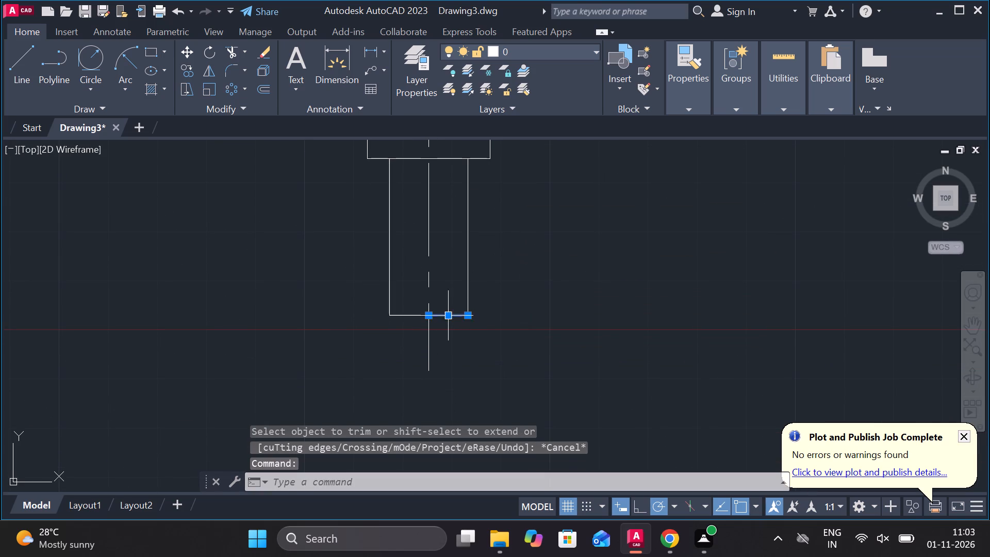
key(o)
key(Return)
key(Return)
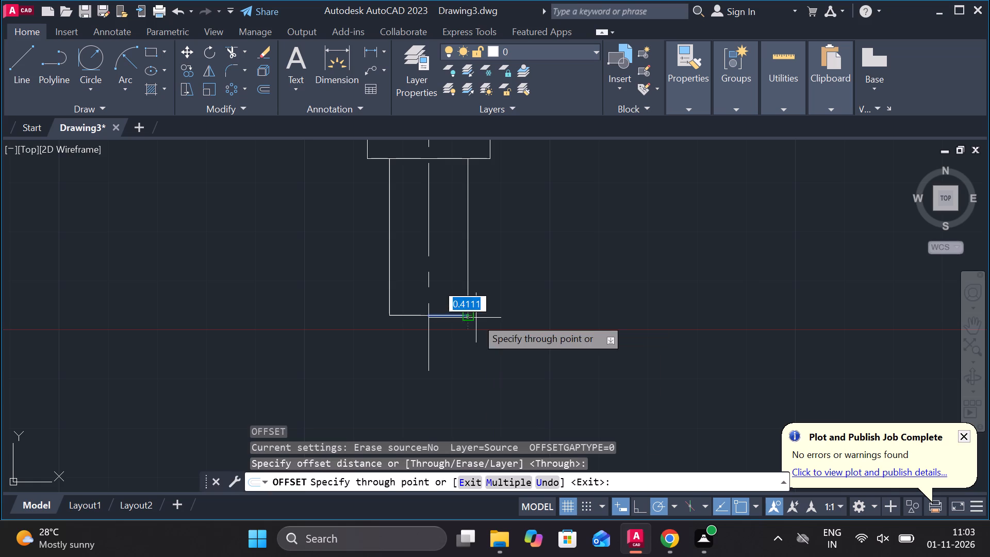
text(25)
key(space)
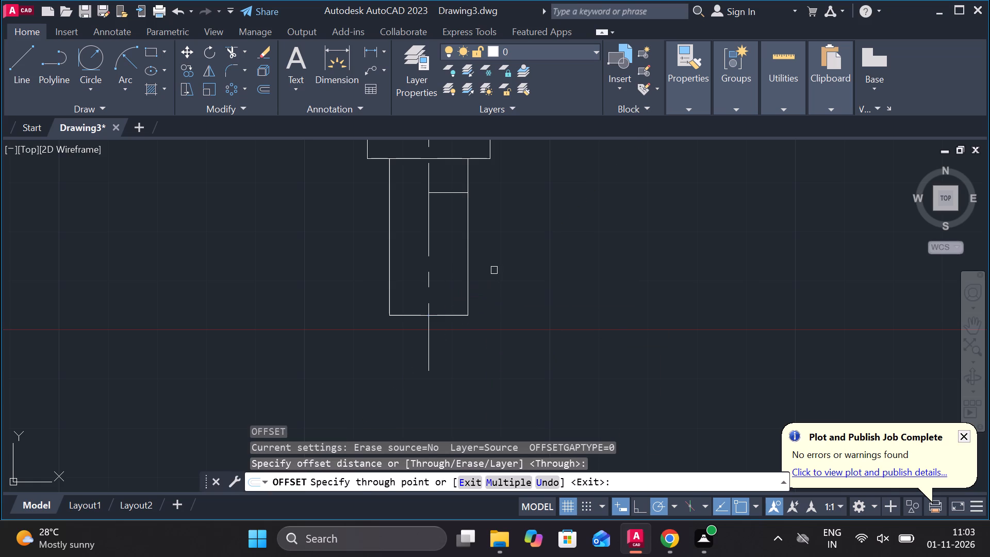
key(Escape)
Extend the offset horizontal line to the shank's left side.
text(EX)
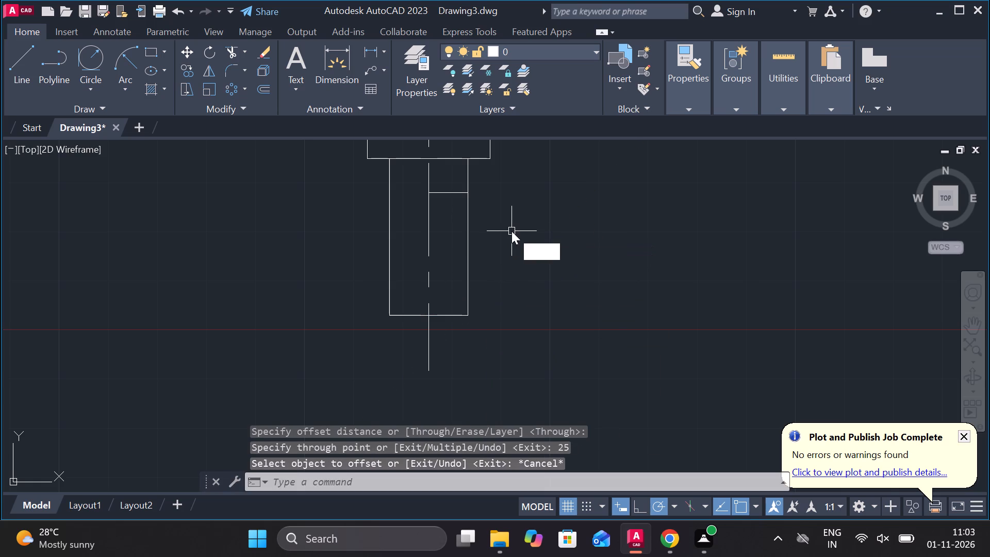
key(space)
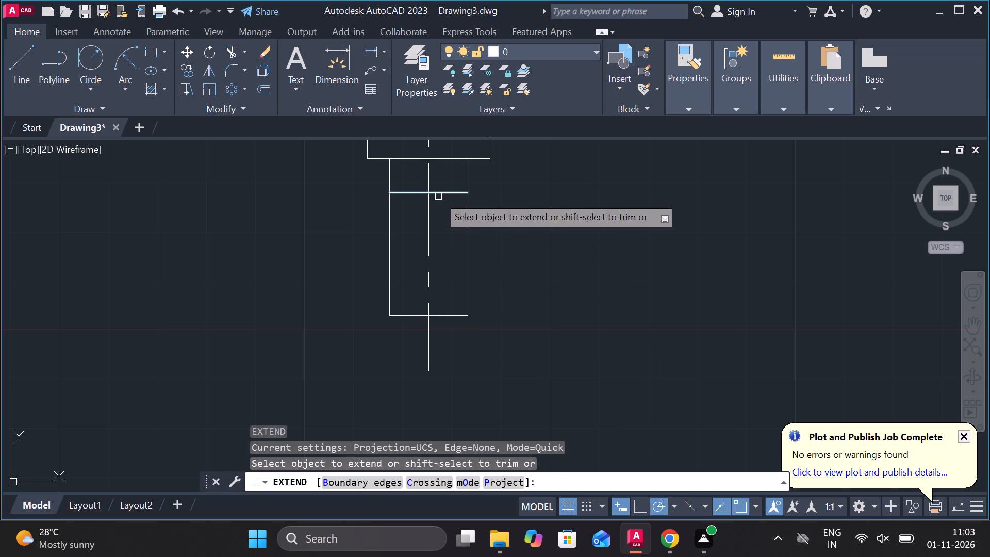
click(438, 196)
key(Escape)
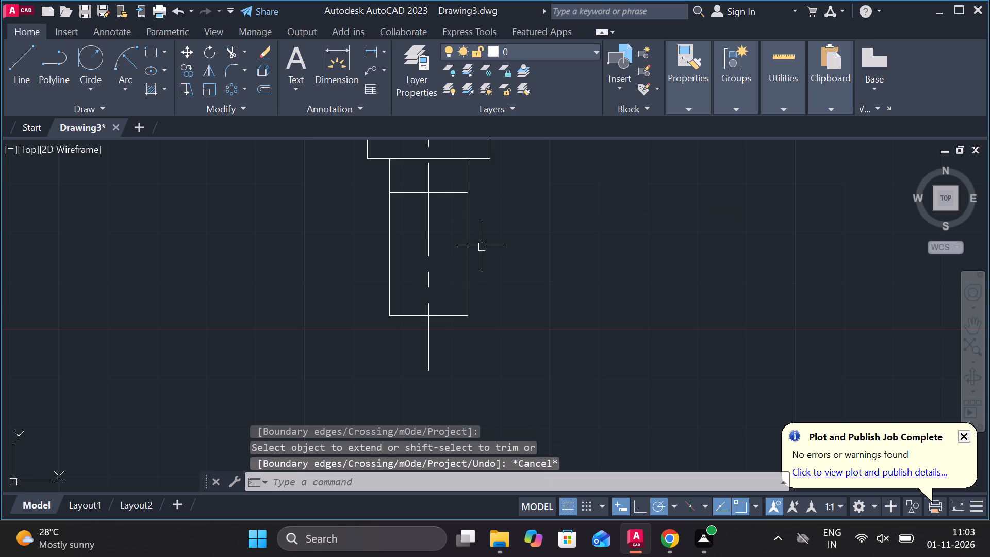
Offset the shank's right and left sides inward by 1.
click(470, 253)
text(O)
key(space)
key(space)
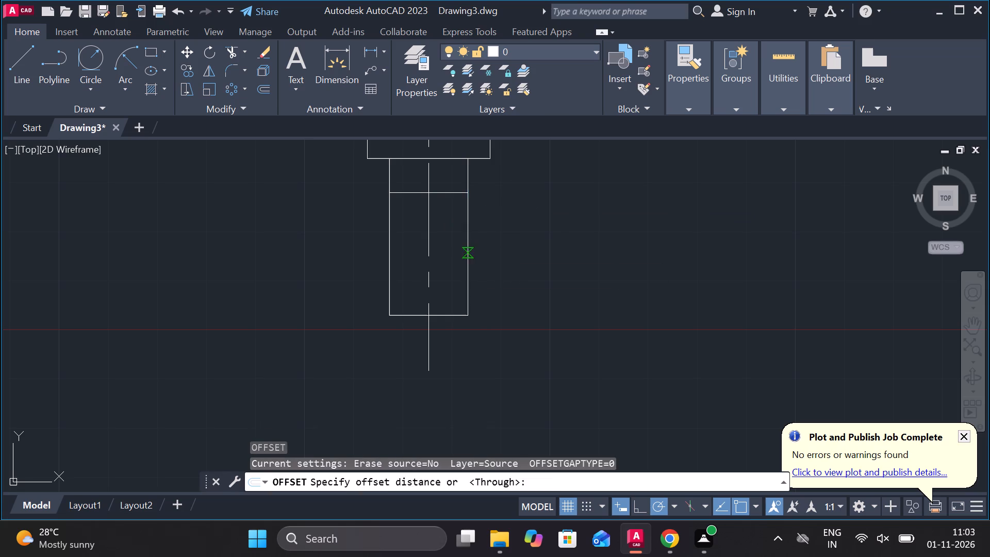
text(1)
key(space)
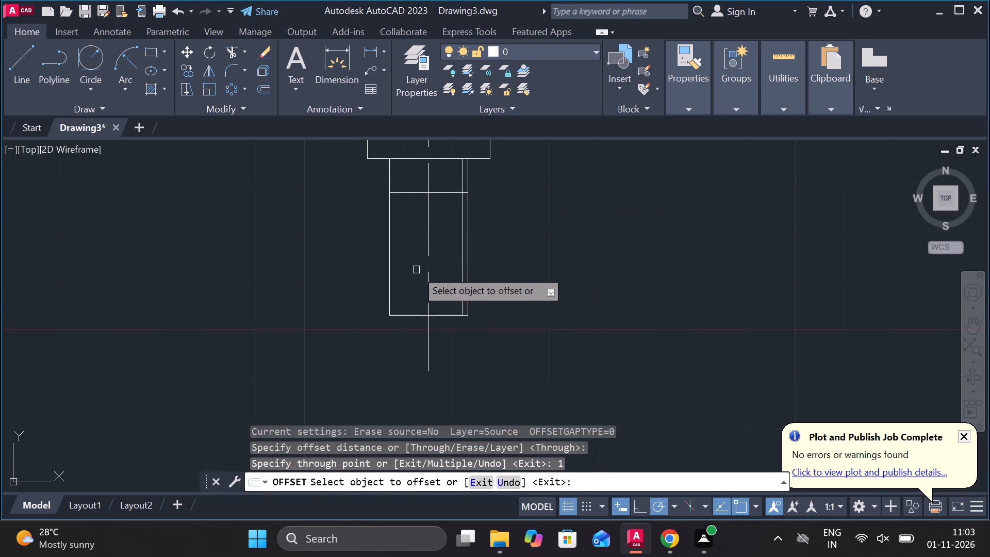
click(392, 254)
text(1)
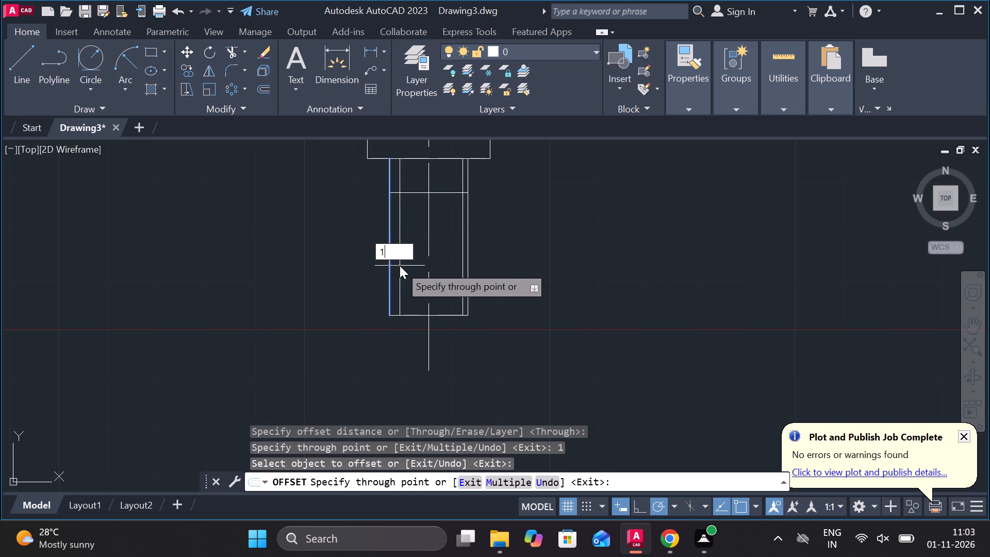
key(space)
middle_drag(408, 268, 411, 317)
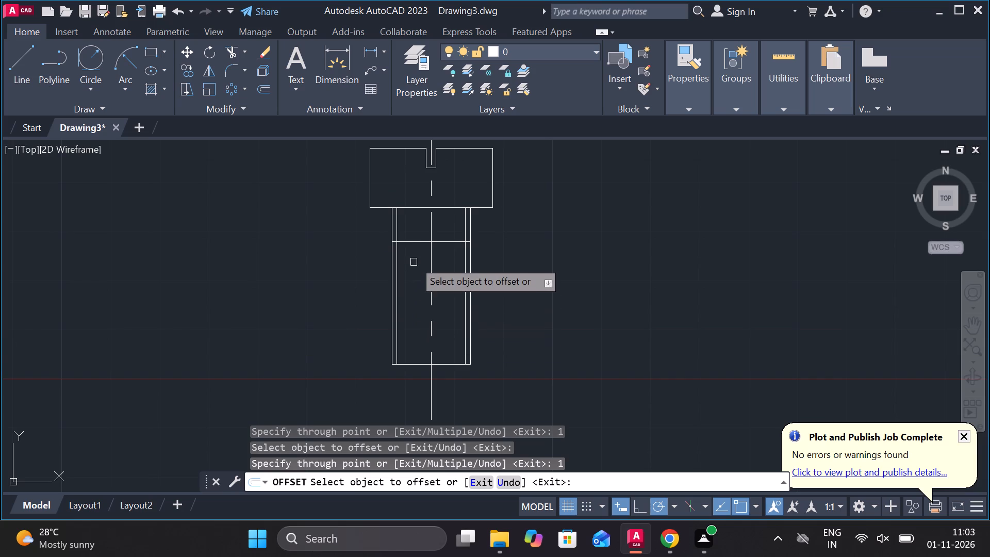
key(Escape)
Trim both inner vertical lines between the head and the horizontal line across the shank.
text(TR)
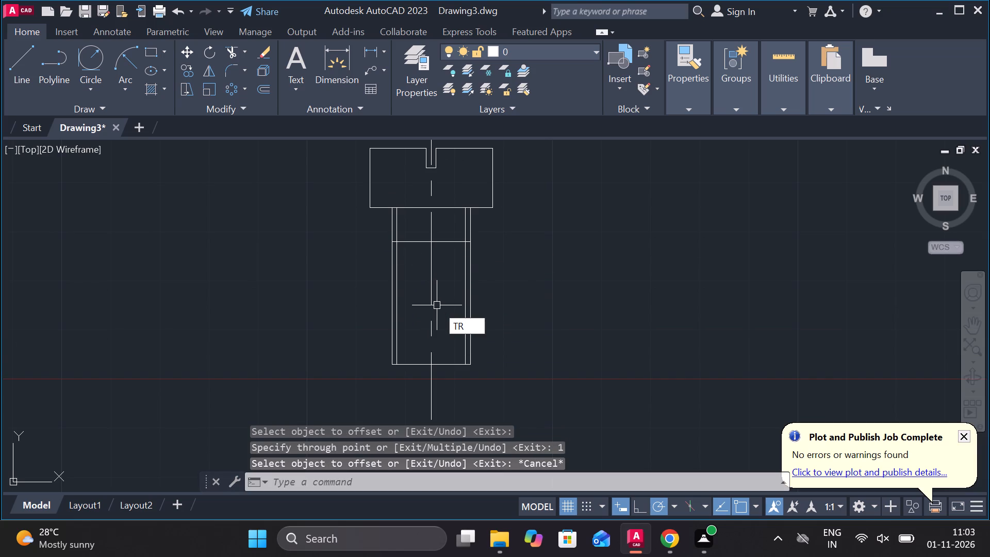
key(space)
click(393, 228)
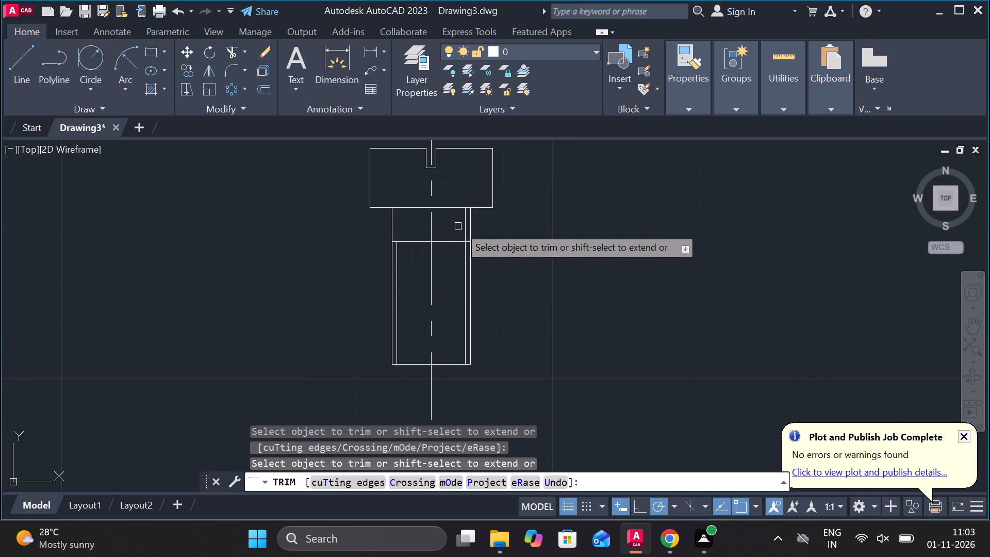
click(464, 222)
scroll(482, 272, up, 1)
middle_drag(487, 273, 507, 342)
key(Escape)
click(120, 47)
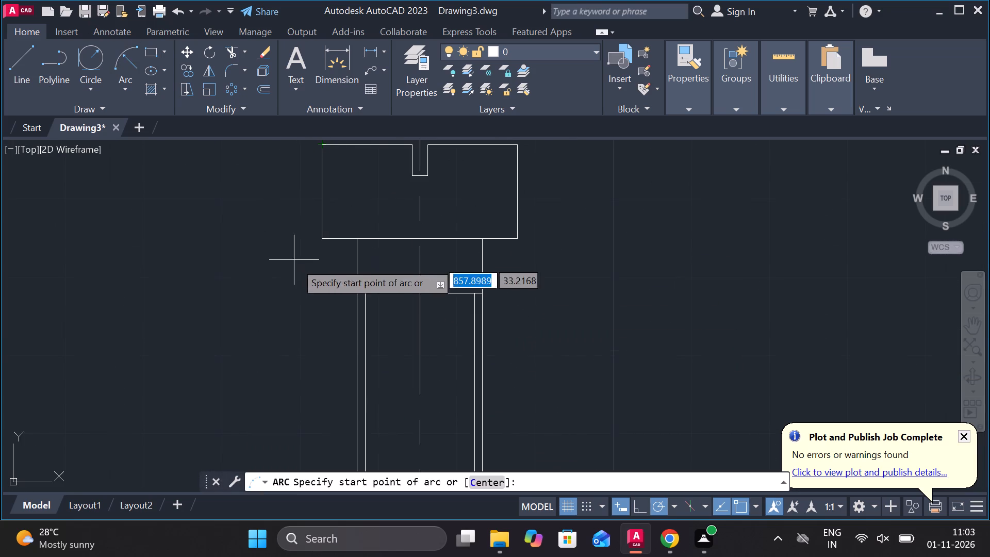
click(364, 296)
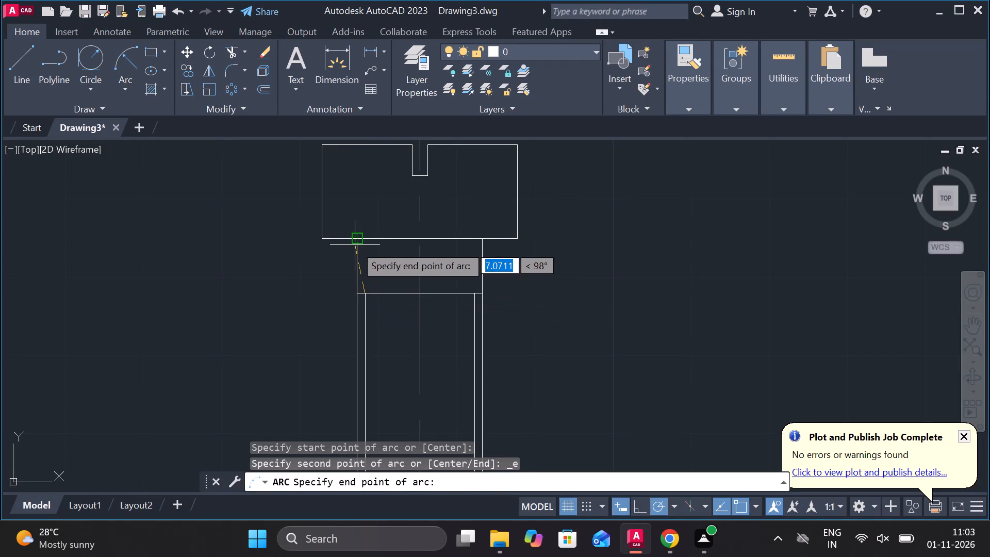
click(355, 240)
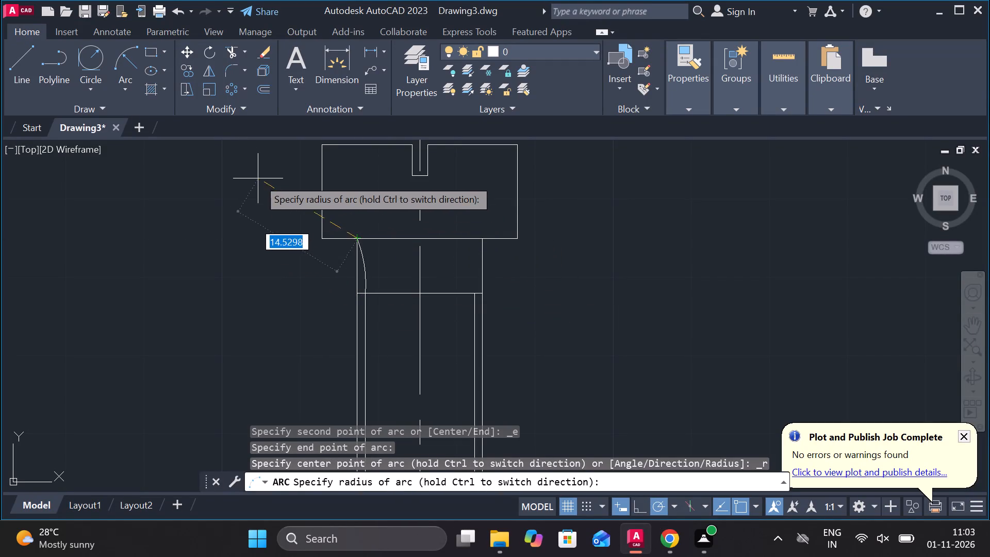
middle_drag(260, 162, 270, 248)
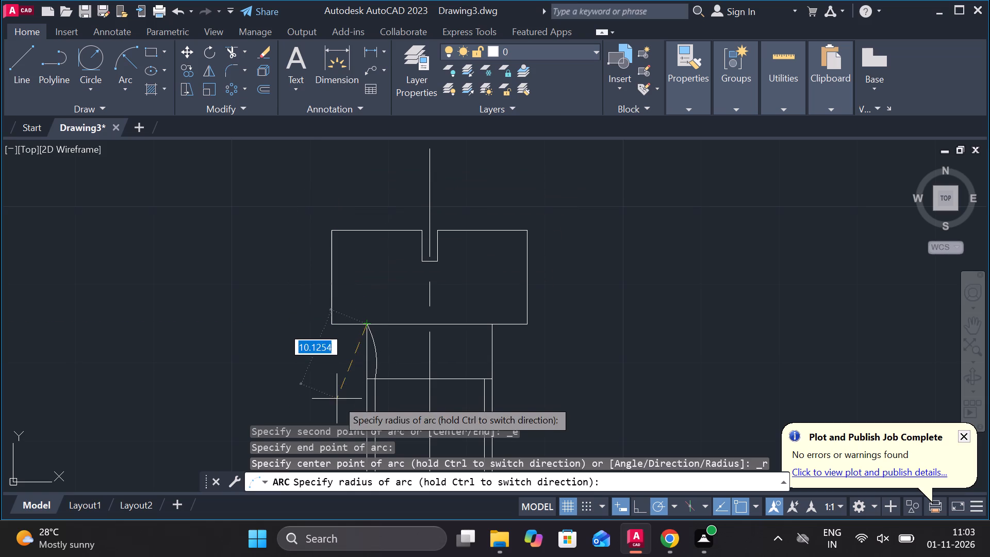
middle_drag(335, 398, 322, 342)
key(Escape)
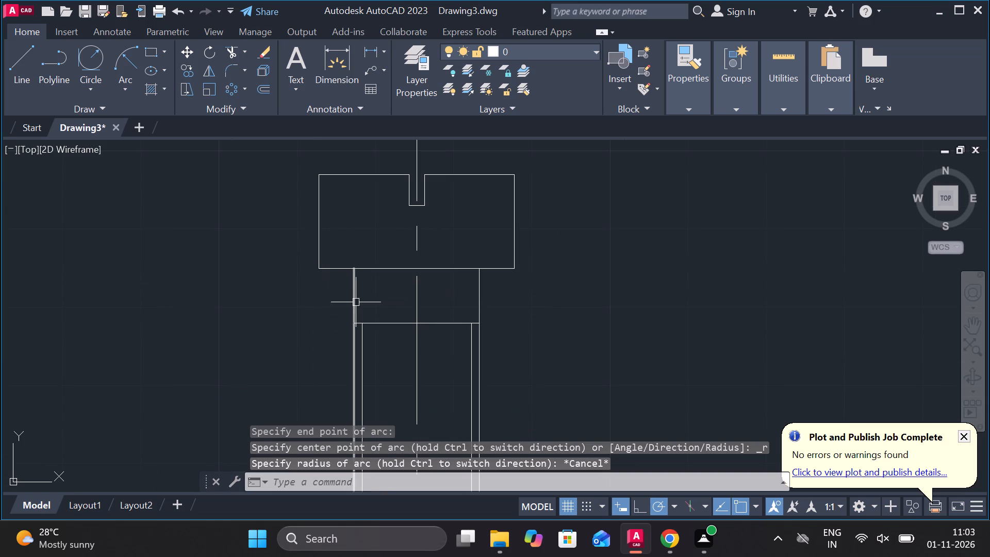
Draw a start-end-radius arc from the top of the left inner thread line up to the shank's left side.
middle_drag(356, 307, 352, 266)
click(129, 55)
scroll(388, 287, up, 2)
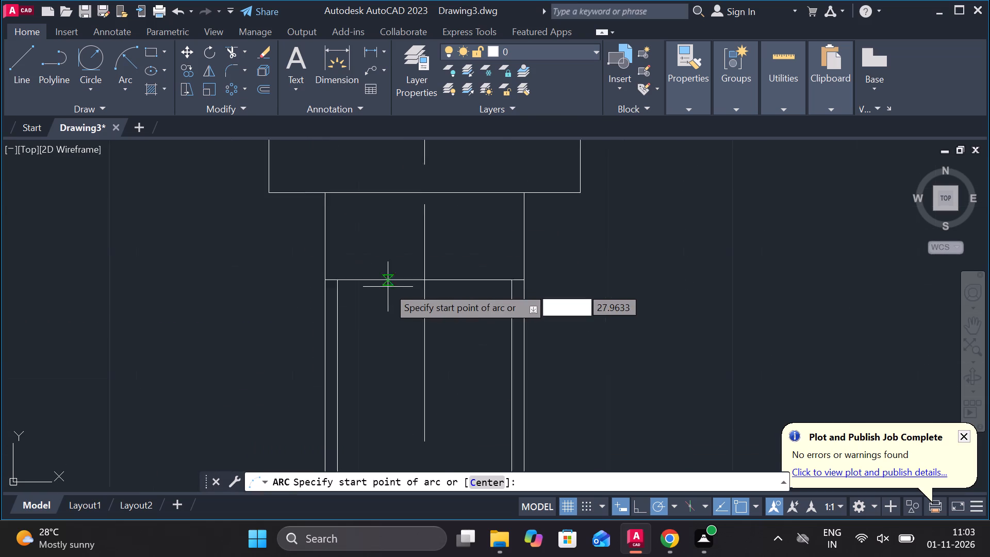
click(312, 276)
click(286, 244)
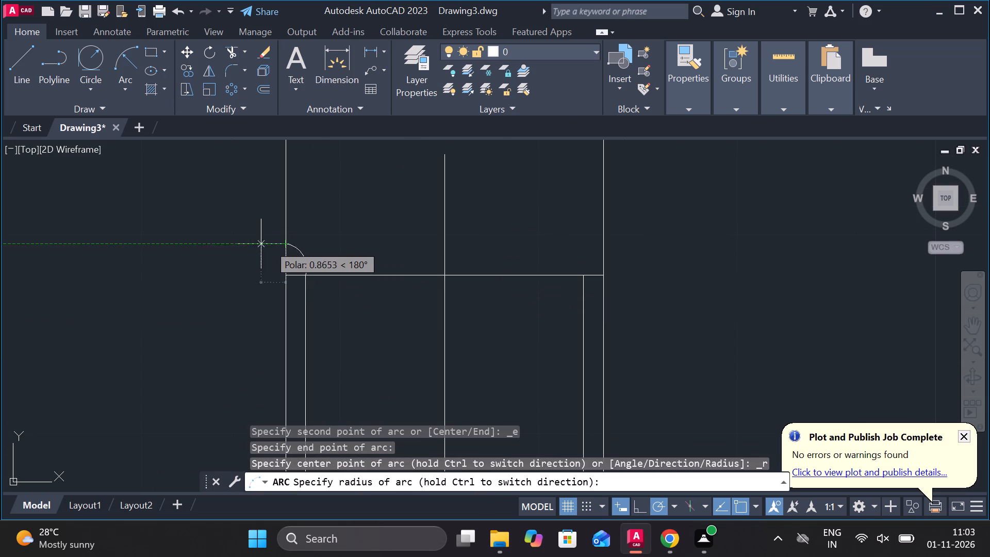
click(233, 247)
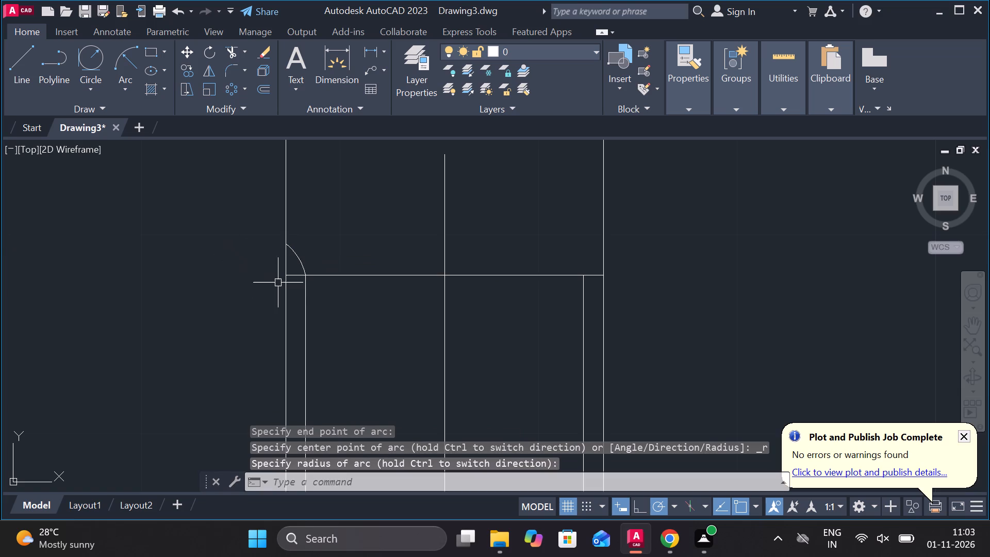
Mirror the small neck arc about the screw's vertical centerline, keeping the original.
scroll(300, 313, down, 1)
click(304, 286)
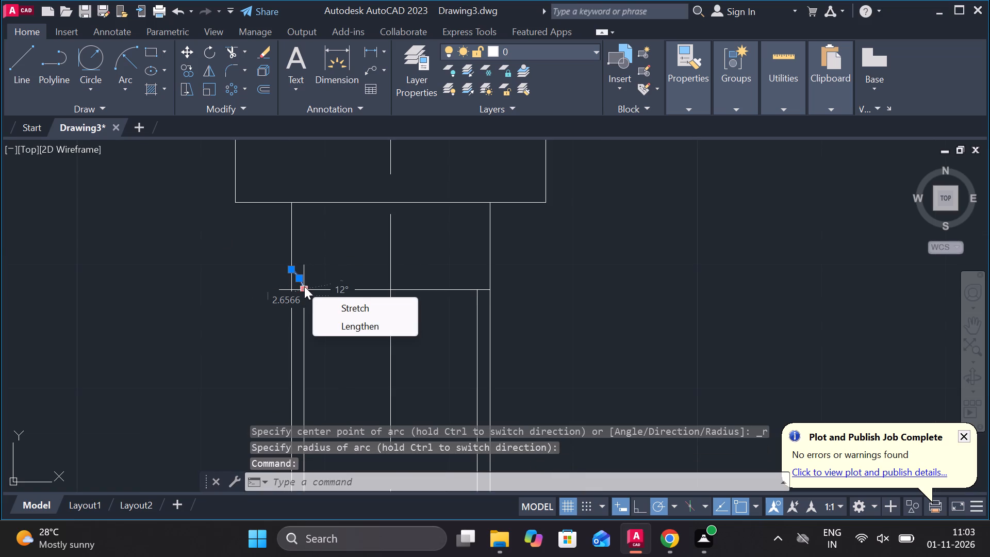
text(MI)
key(space)
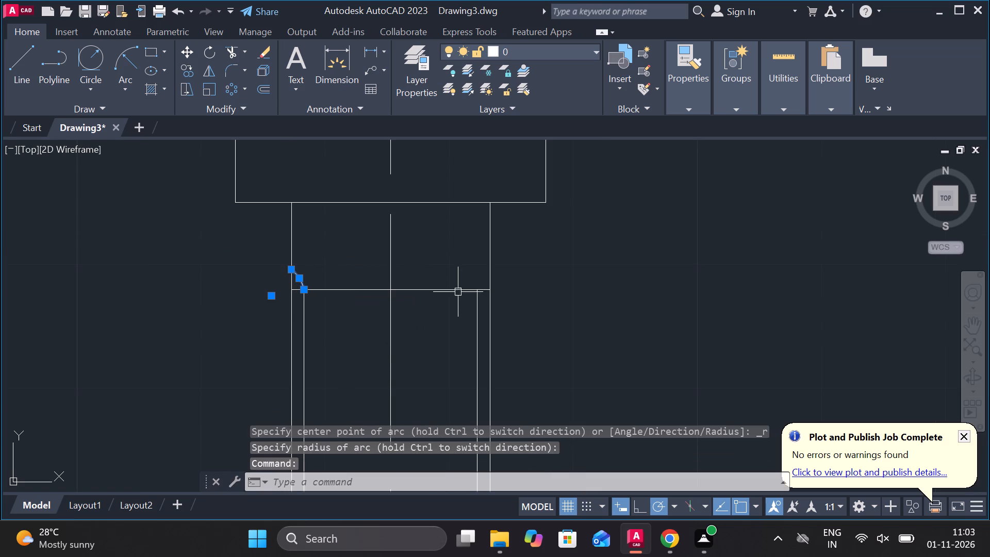
text(MI)
key(space)
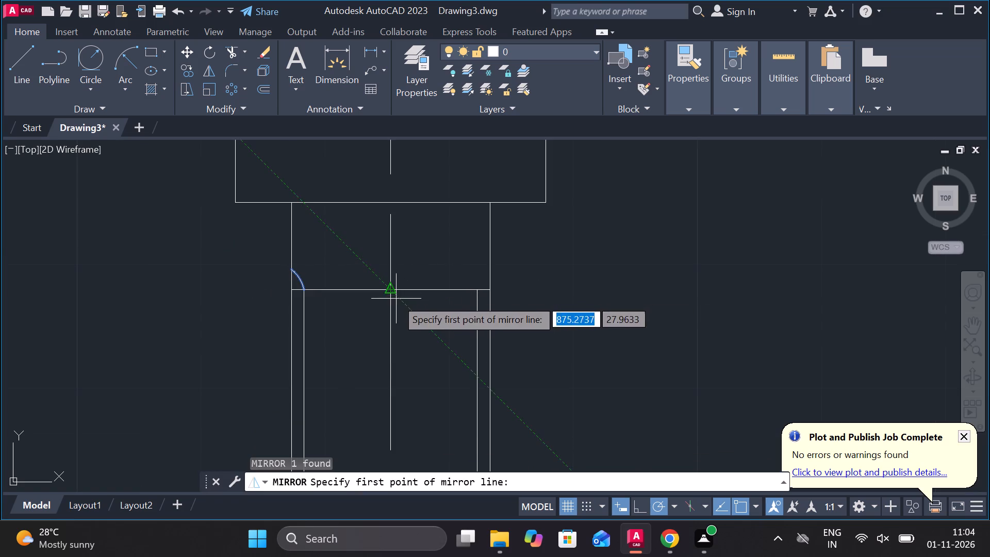
click(392, 291)
click(390, 198)
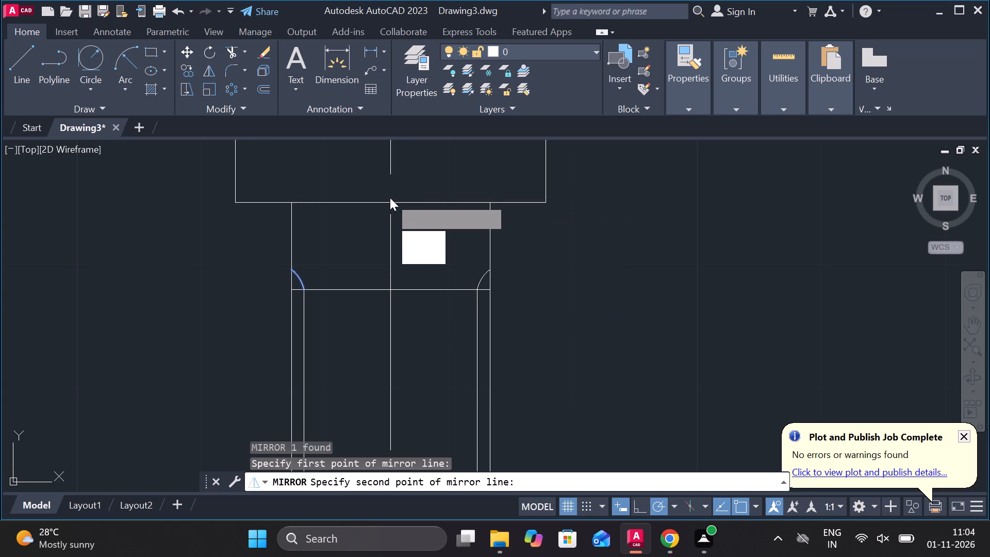
drag(421, 256, 390, 198)
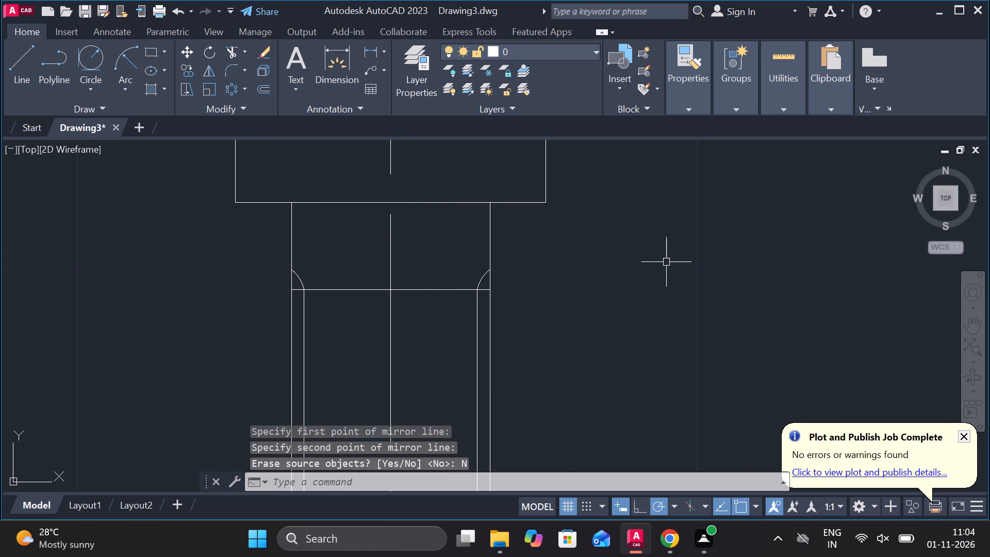
With 30° polar tracking, draw lines about 13 and 16 long from the shank's bottom corners, sloping down 30° inward and crossing at the centerline.
scroll(666, 262, down, 3)
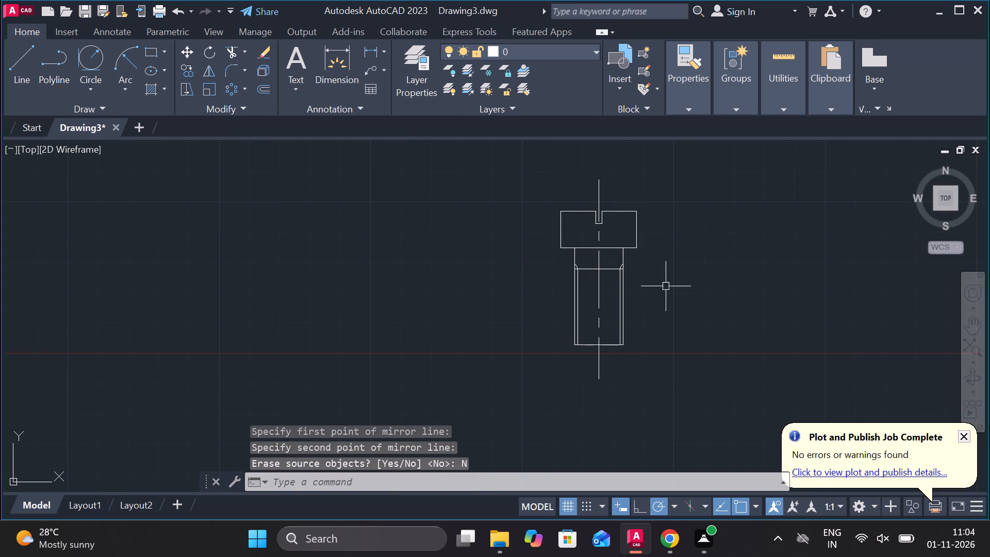
middle_drag(666, 287, 559, 261)
text(L)
key(space)
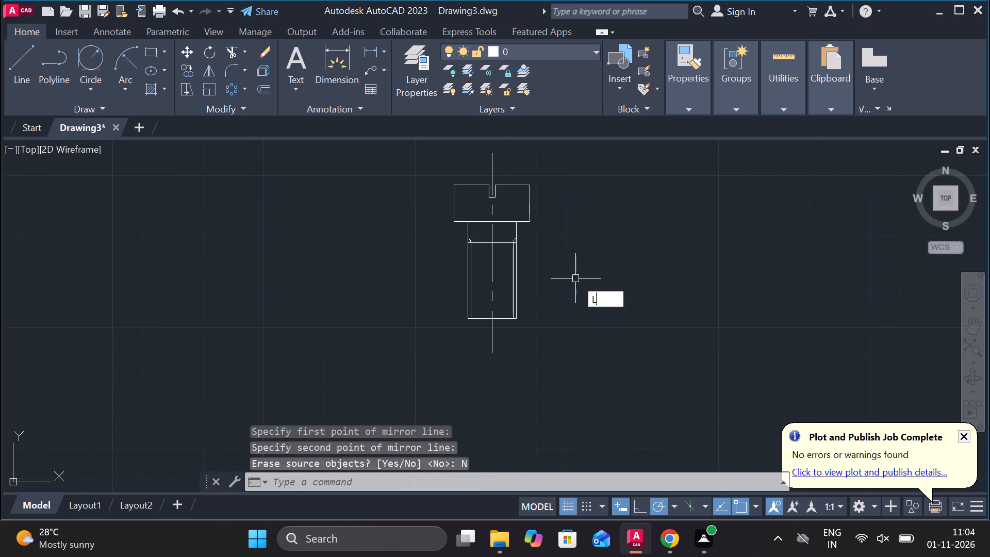
click(678, 510)
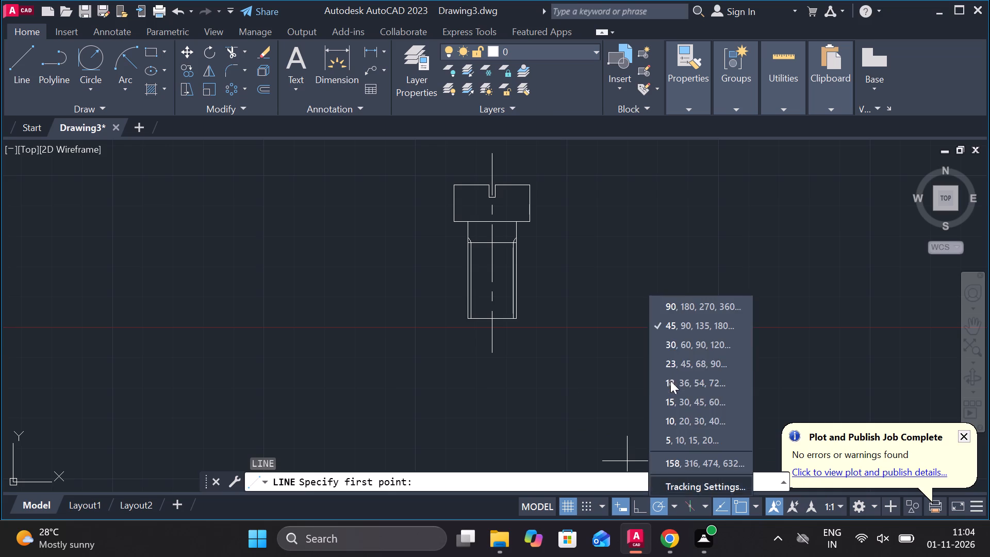
click(675, 343)
scroll(454, 319, up, 3)
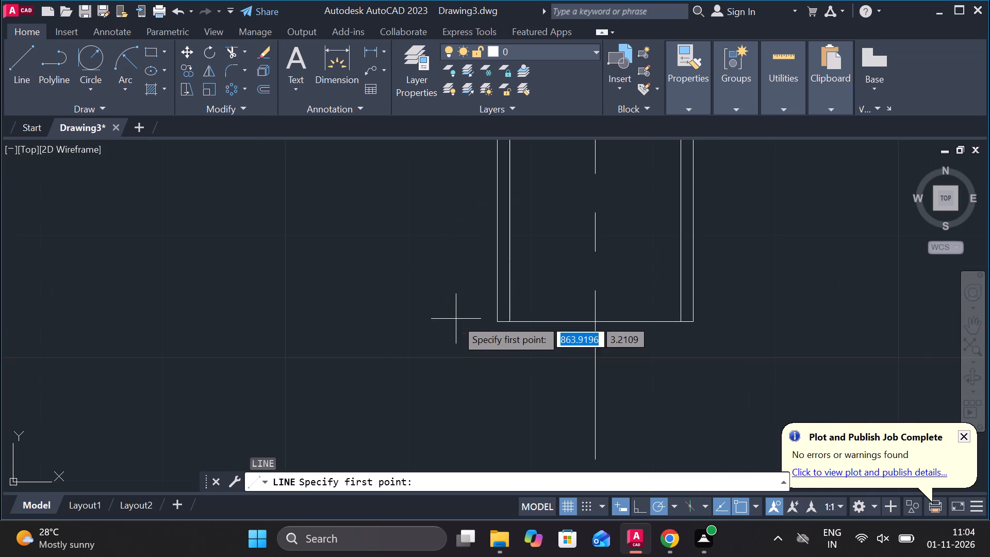
click(494, 320)
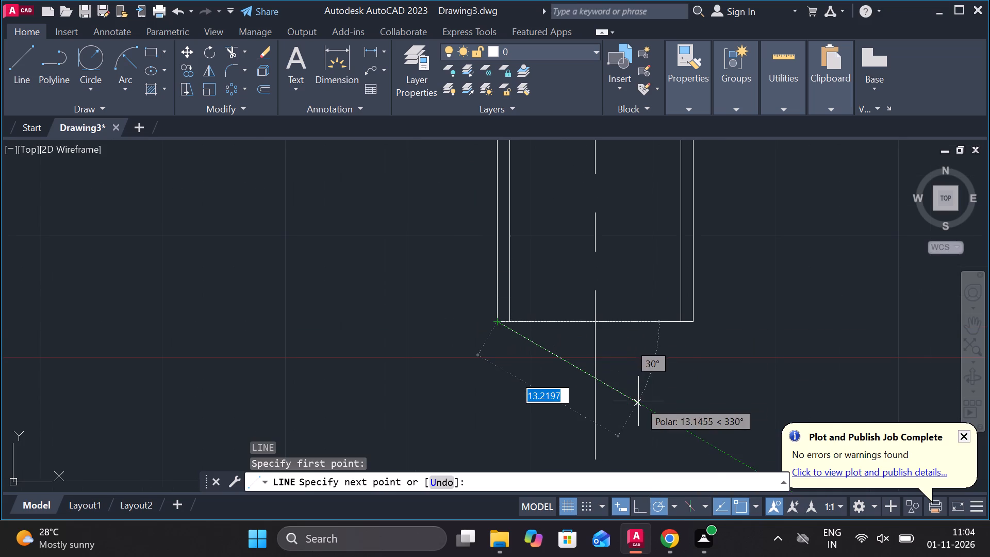
click(638, 401)
key(Escape)
key(space)
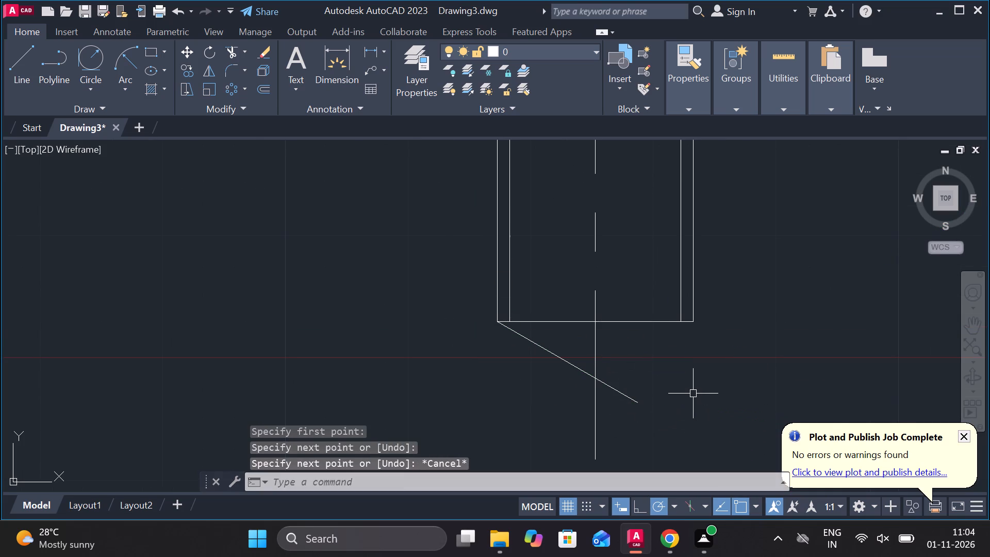
click(691, 324)
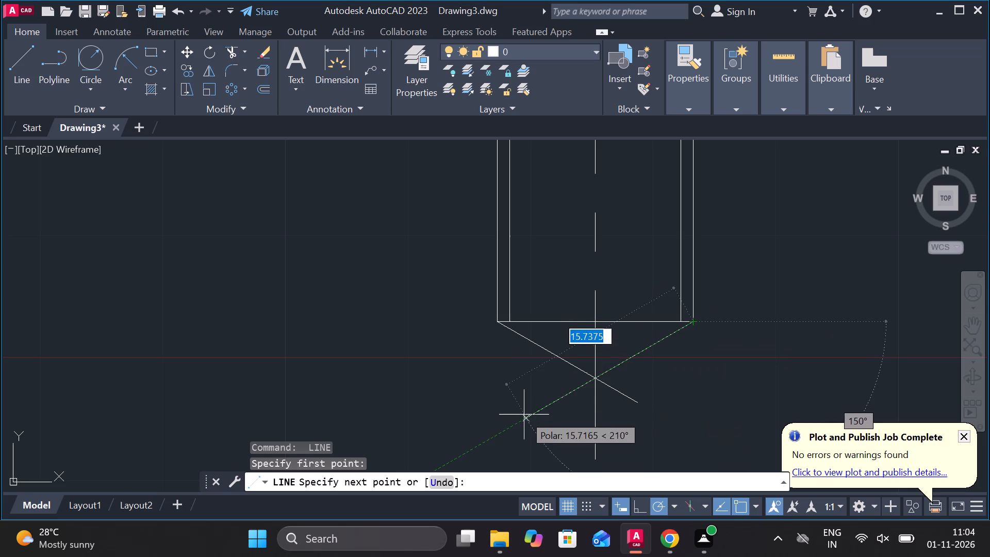
click(524, 415)
key(Escape)
Trim both sloping lines beyond their crossing to form the shank's pointed tip.
text(TR)
key(space)
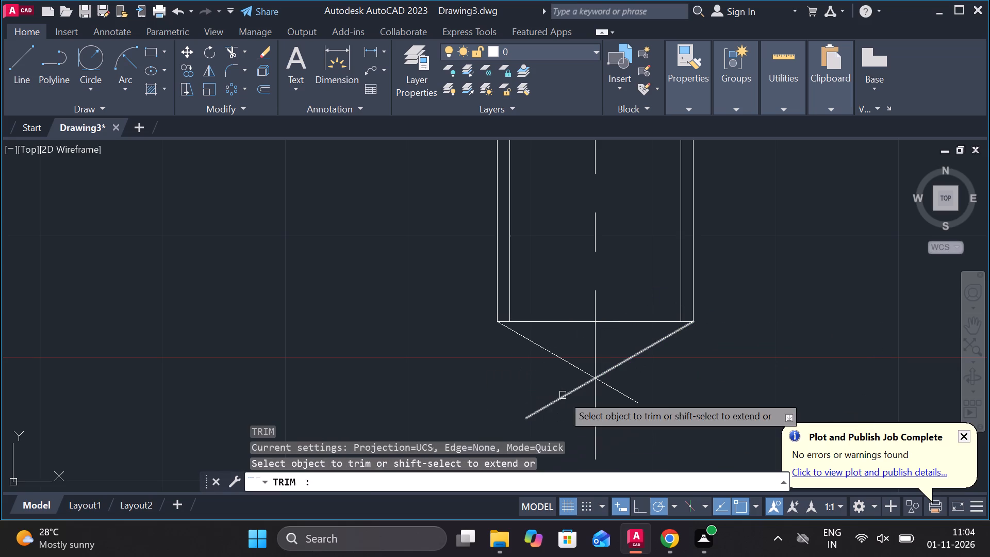
click(563, 395)
click(622, 390)
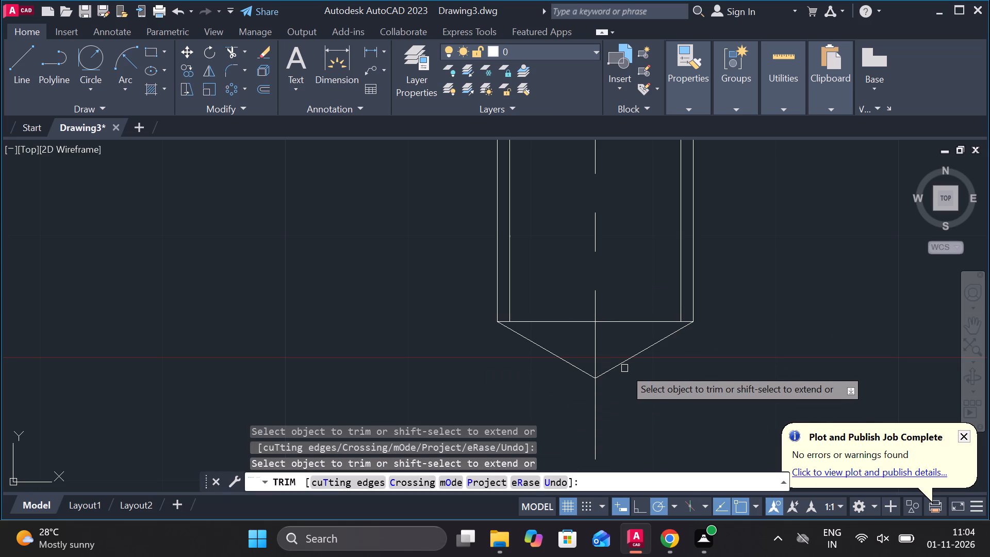
scroll(624, 368, down, 3)
key(grave)
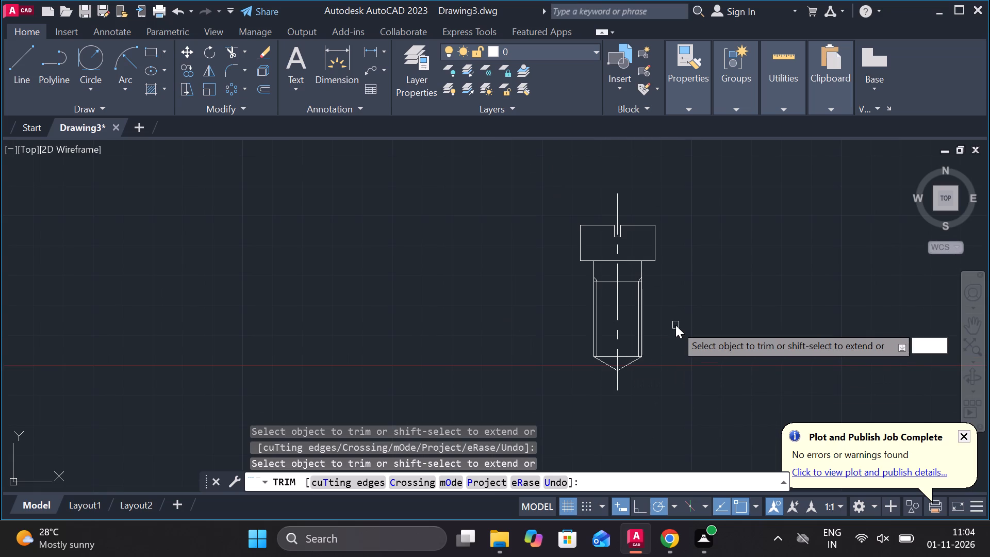
key(Escape)
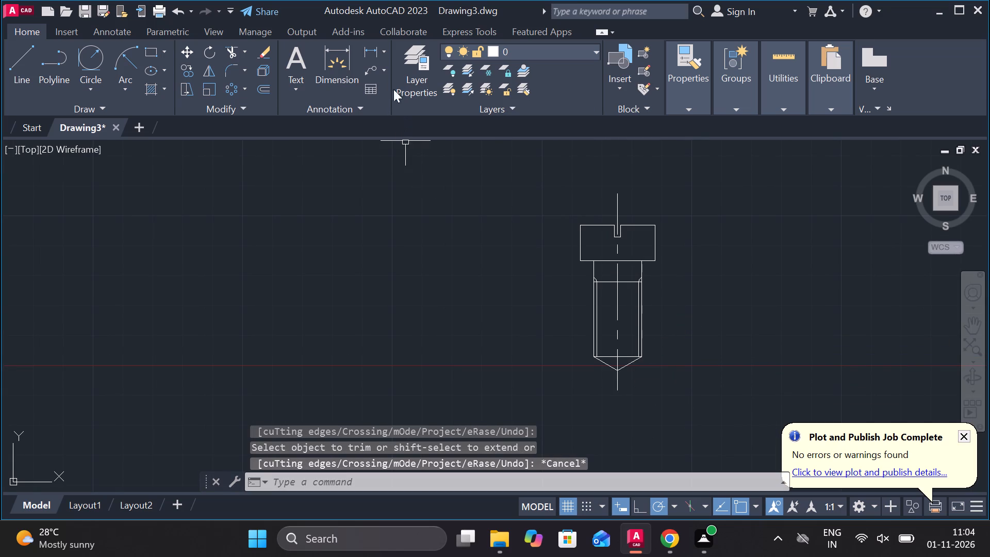
Add a horizontal linear dimension for the screw head's full width, placed above the head.
click(376, 54)
scroll(596, 214, up, 1)
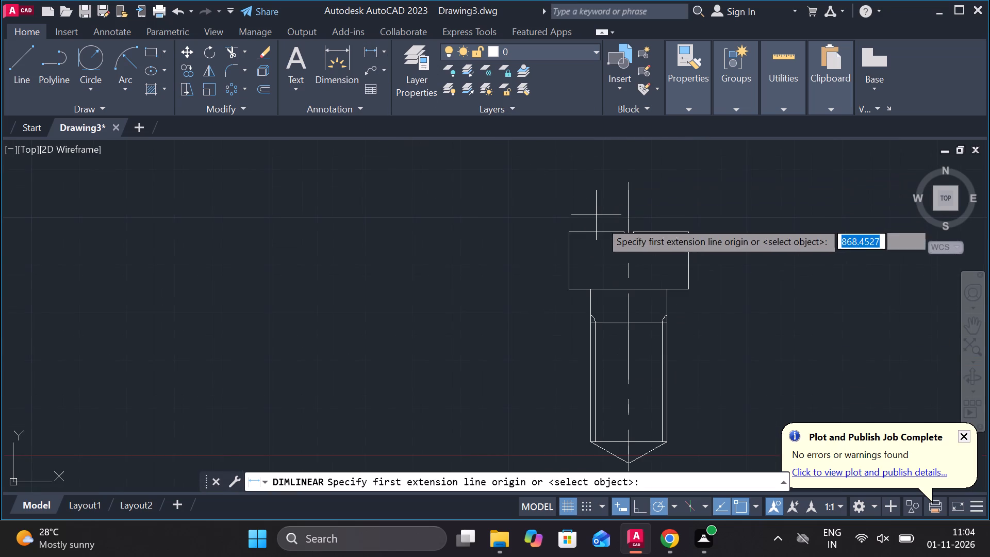
scroll(598, 239, up, 2)
click(523, 224)
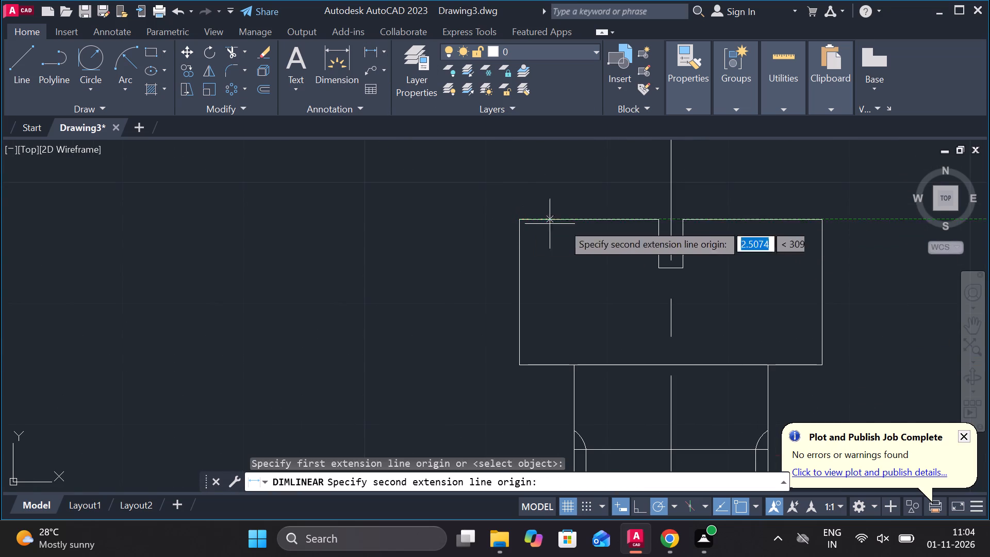
click(820, 223)
middle_drag(815, 230, 763, 342)
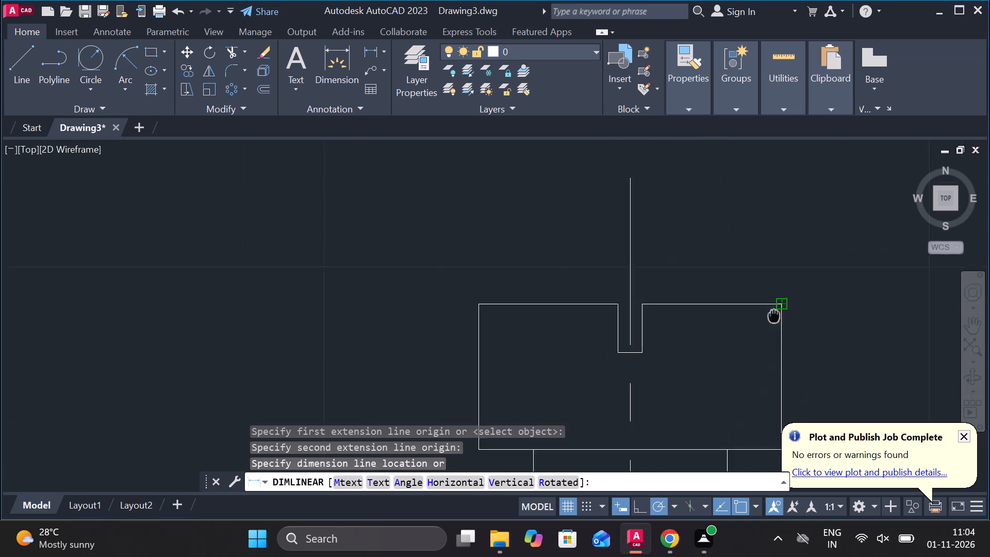
middle_drag(763, 342, 763, 343)
scroll(711, 273, down, 1)
click(701, 241)
Insert a diameter symbol before the head width dimension's value.
double_click(663, 208)
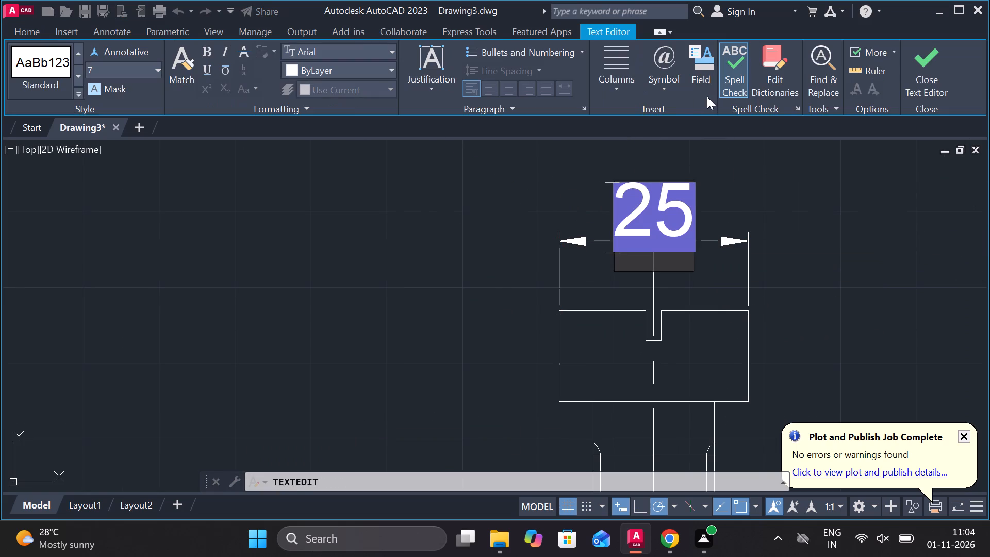
click(670, 91)
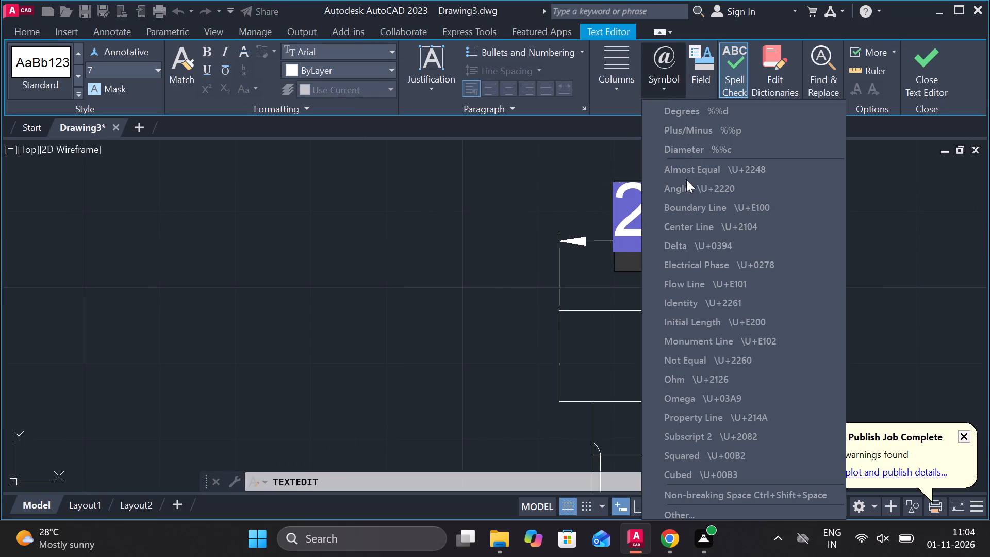
click(689, 151)
click(689, 150)
click(910, 87)
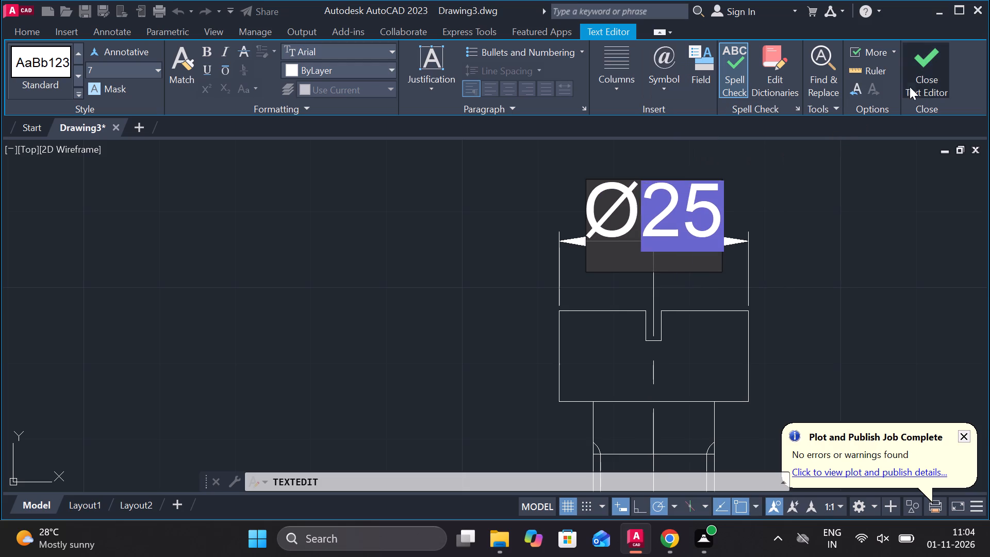
Add a vertical linear dimension for the slot's depth, placed outside the head's left side.
click(377, 53)
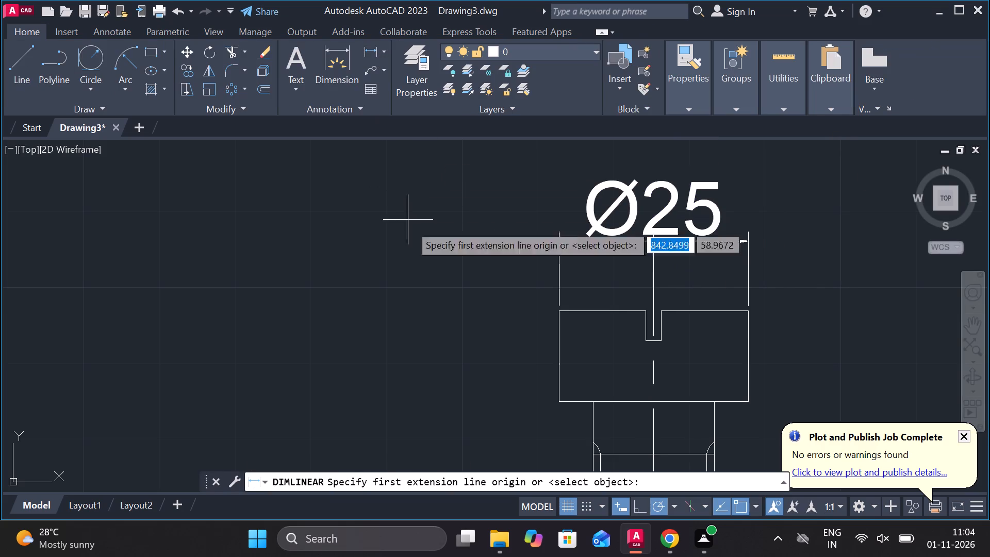
click(643, 317)
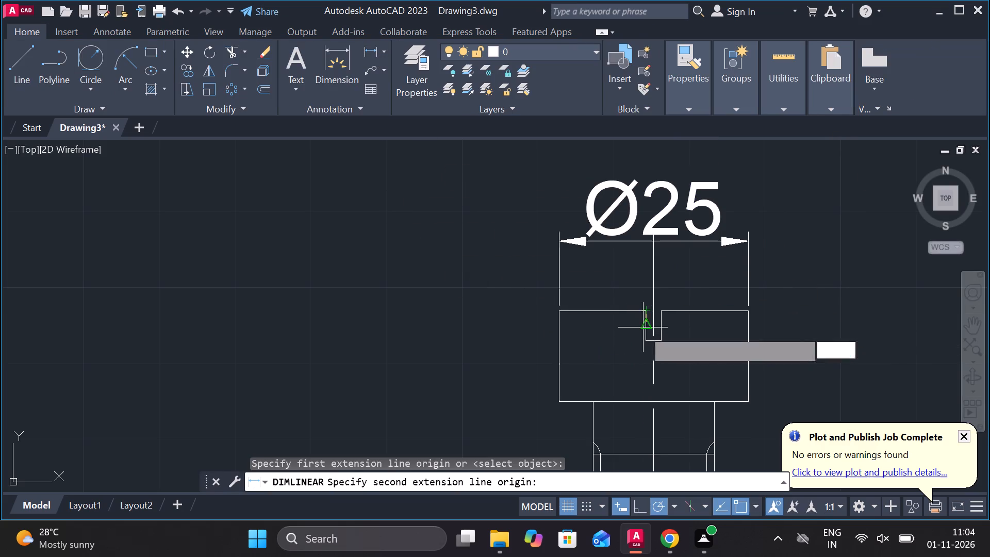
click(643, 338)
click(490, 318)
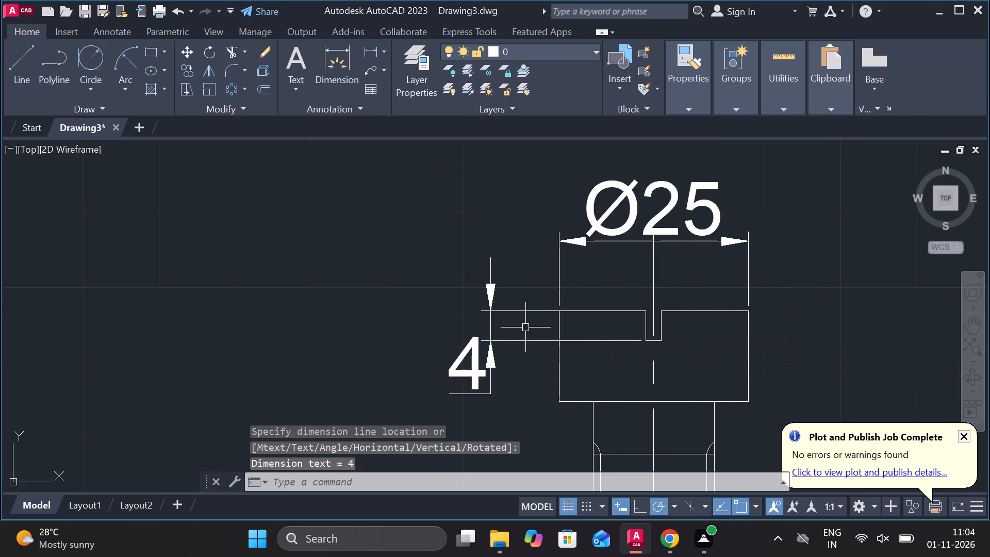
Add a horizontal linear dimension for the slot's width, placed just above the head.
middle_drag(558, 337, 439, 304)
key(space)
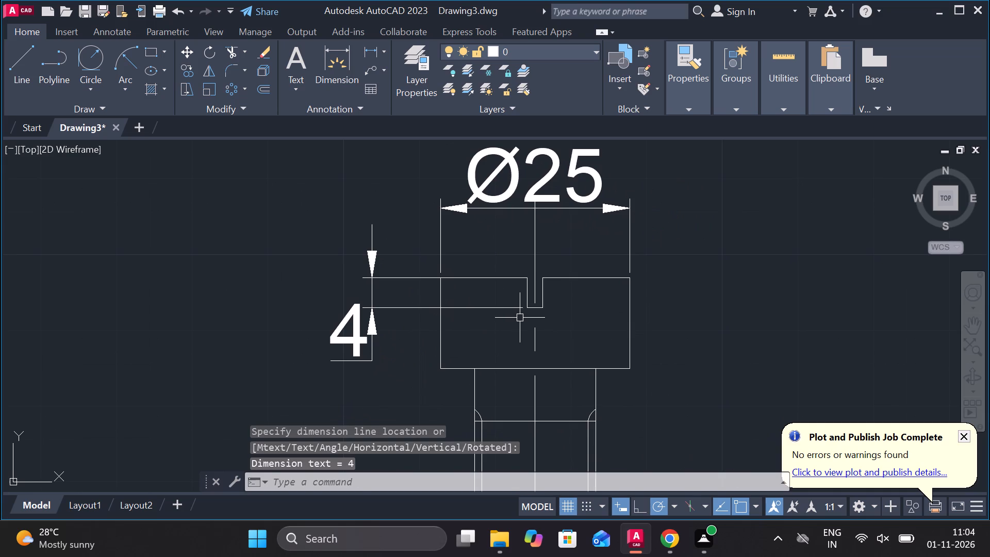
scroll(533, 281, up, 2)
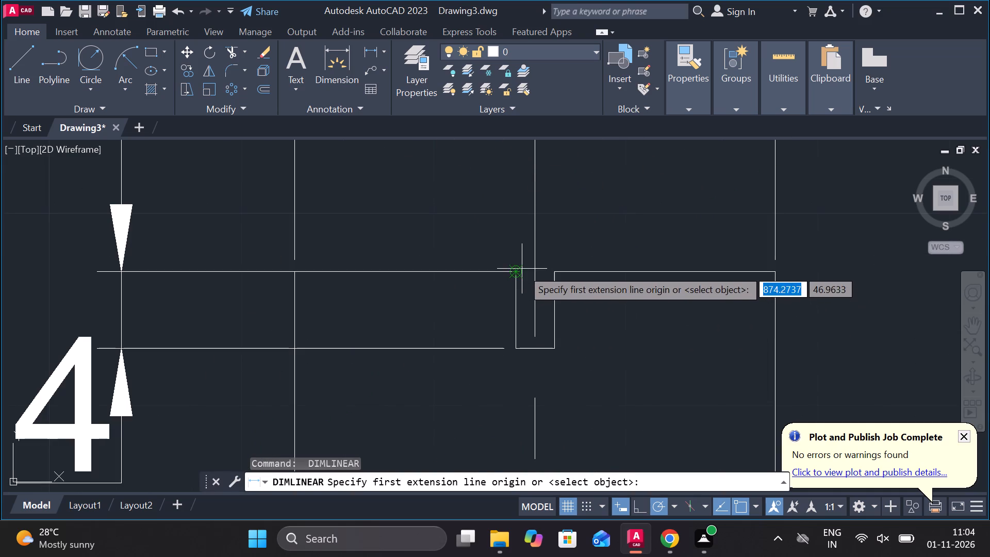
click(522, 269)
click(551, 269)
click(555, 236)
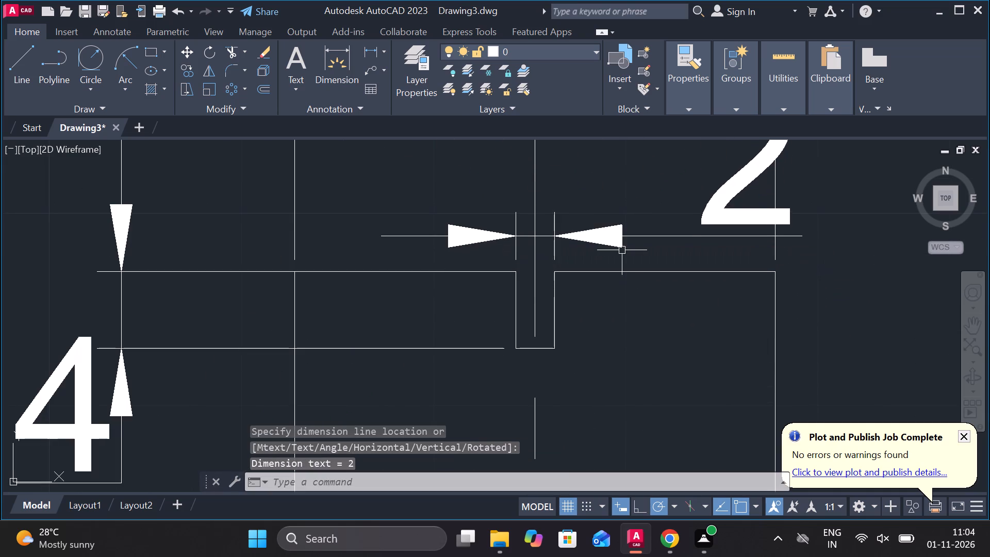
scroll(625, 250, down, 2)
key(Escape)
Move the slot width dimension's text up and outward past the head's right side, clear of the head diameter dimension.
click(671, 237)
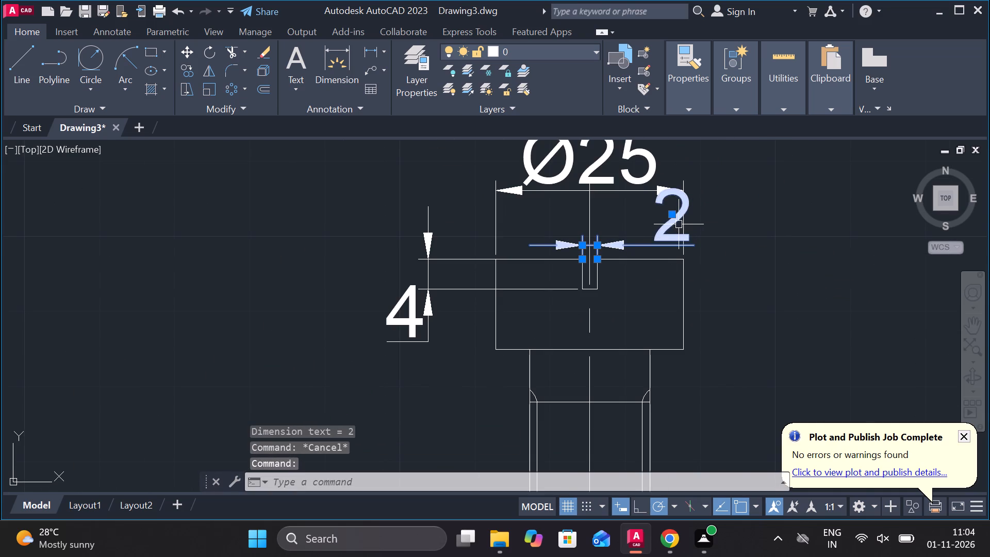
click(674, 218)
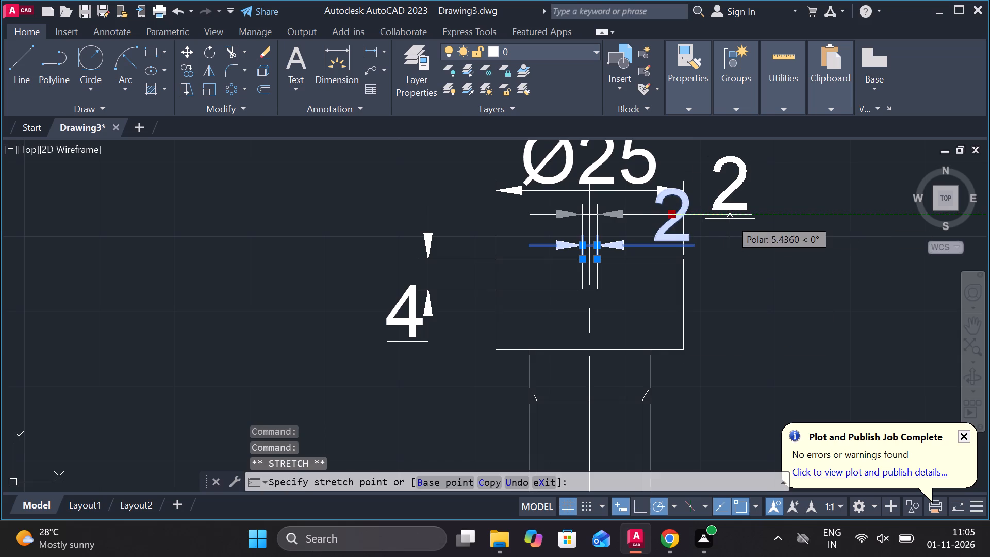
click(730, 219)
key(Escape)
Add a vertical linear dimension for the screw head's height, placed outside the head's right side.
middle_drag(724, 330, 715, 330)
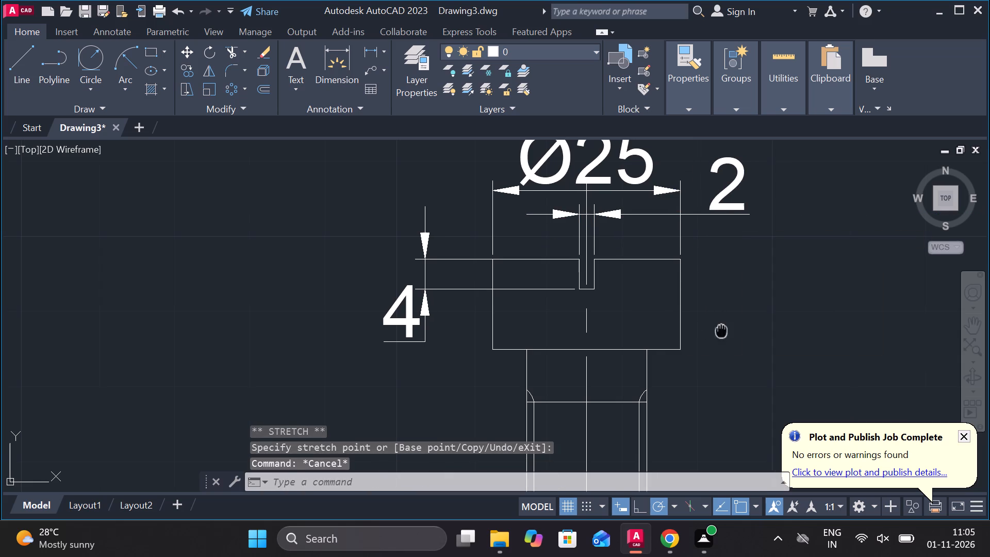
middle_drag(715, 330, 680, 308)
click(369, 53)
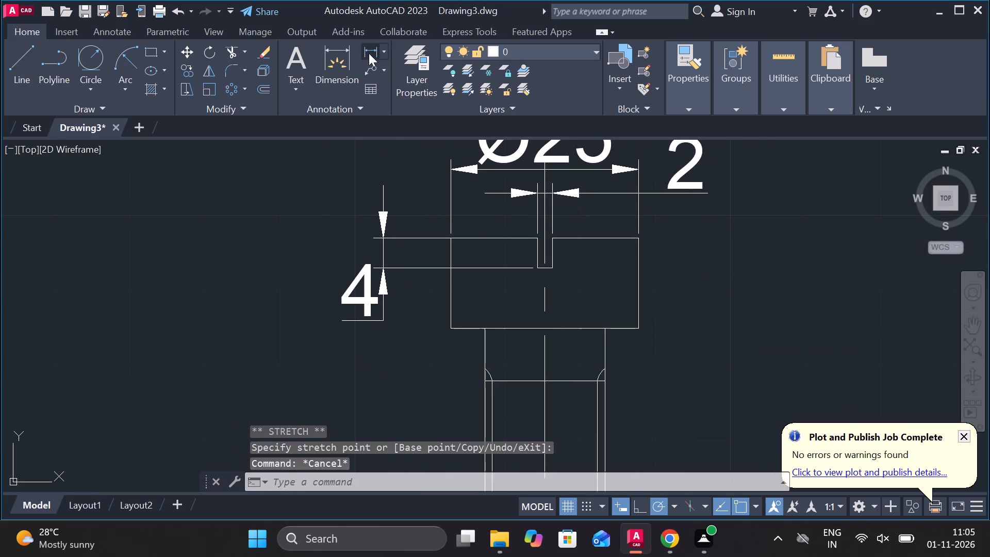
click(644, 241)
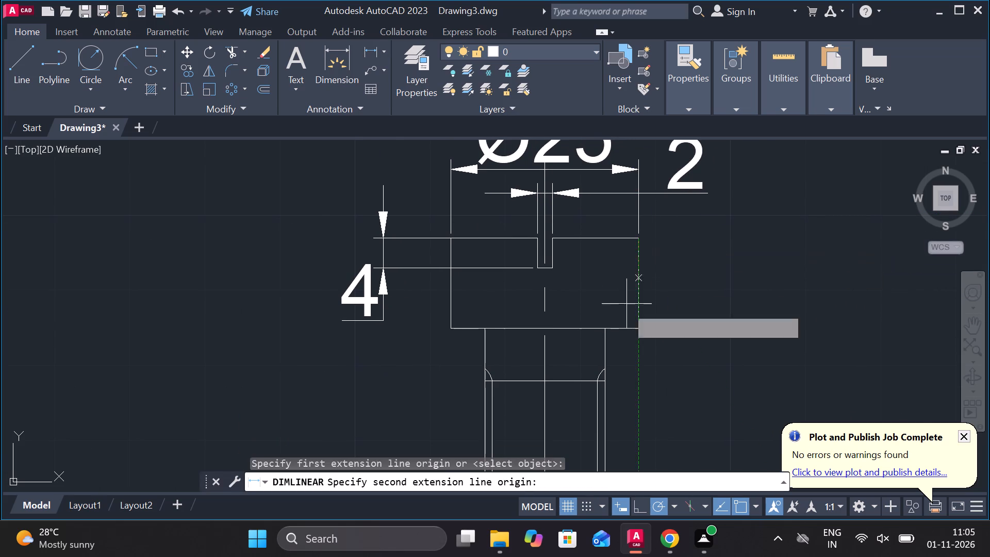
click(636, 329)
click(717, 312)
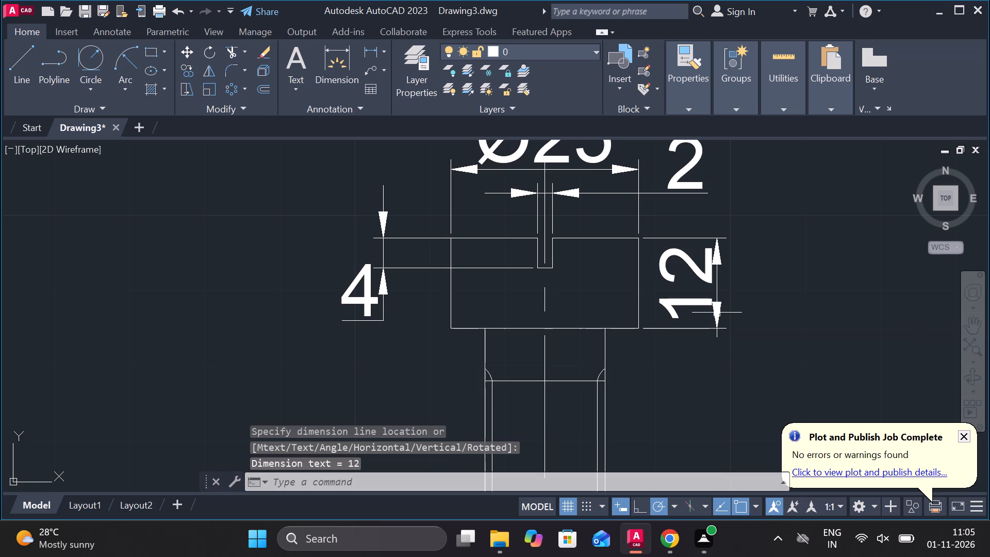
Add a vertical linear dimension from the head's underside to the start of the pointed tip, aligned with the head height dimension.
middle_drag(702, 350, 639, 202)
key(space)
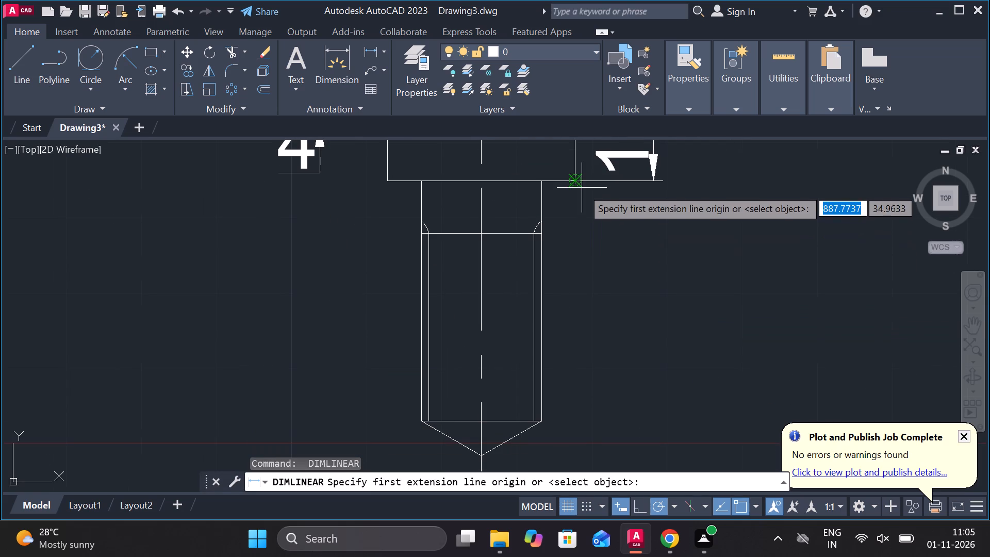
click(582, 188)
click(551, 419)
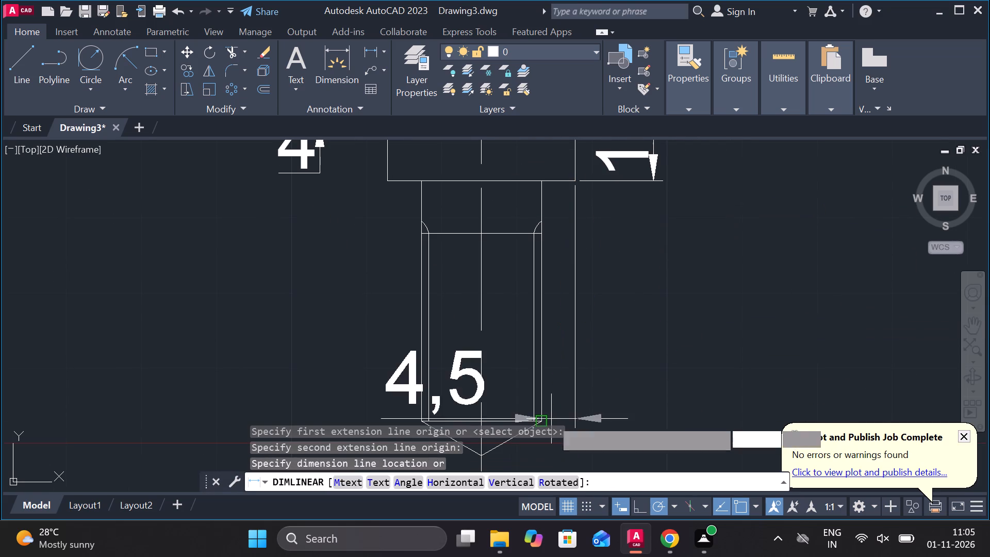
click(654, 181)
Add a vertical linear dimension for the threaded length, from the thread start line to the tip's base, placed left of the shank.
key(space)
click(449, 242)
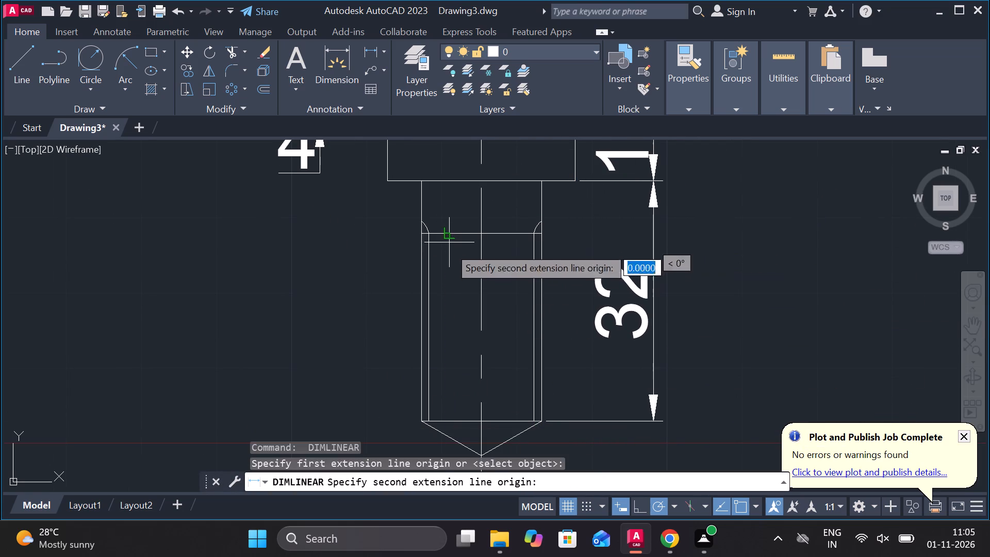
click(421, 415)
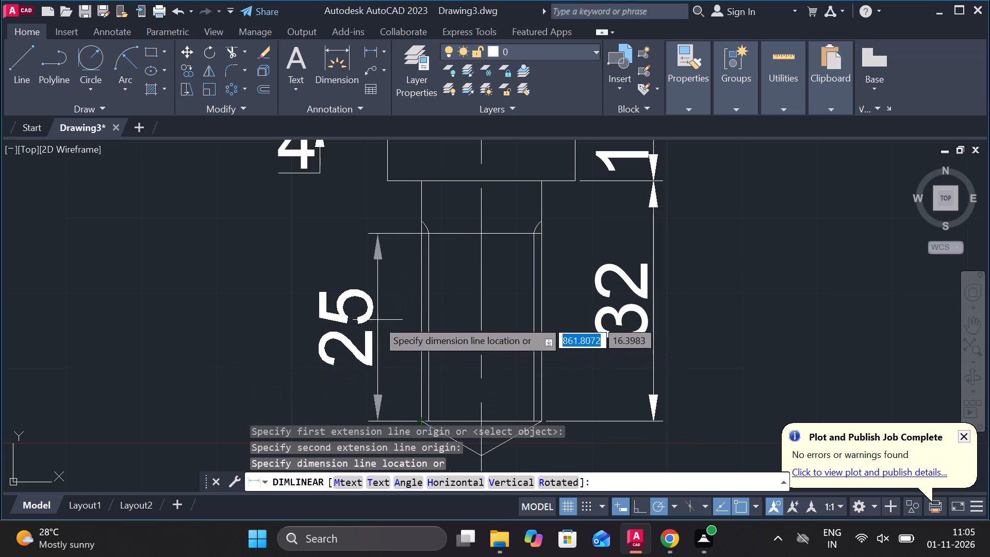
click(357, 313)
Add a horizontal linear dimension across the shank's full width at the tip's base, placed below the pointed tip.
scroll(488, 320, down, 2)
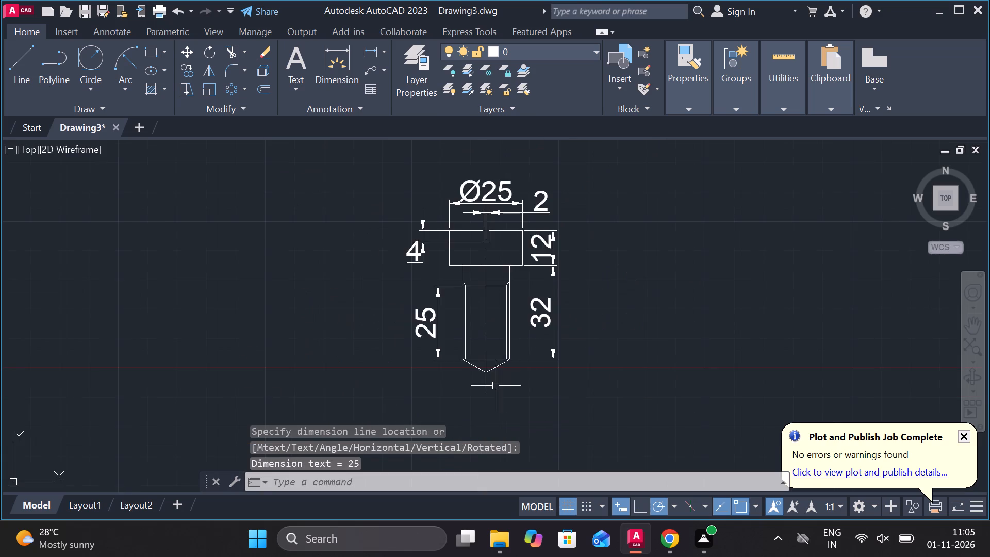
scroll(476, 383, up, 2)
key(space)
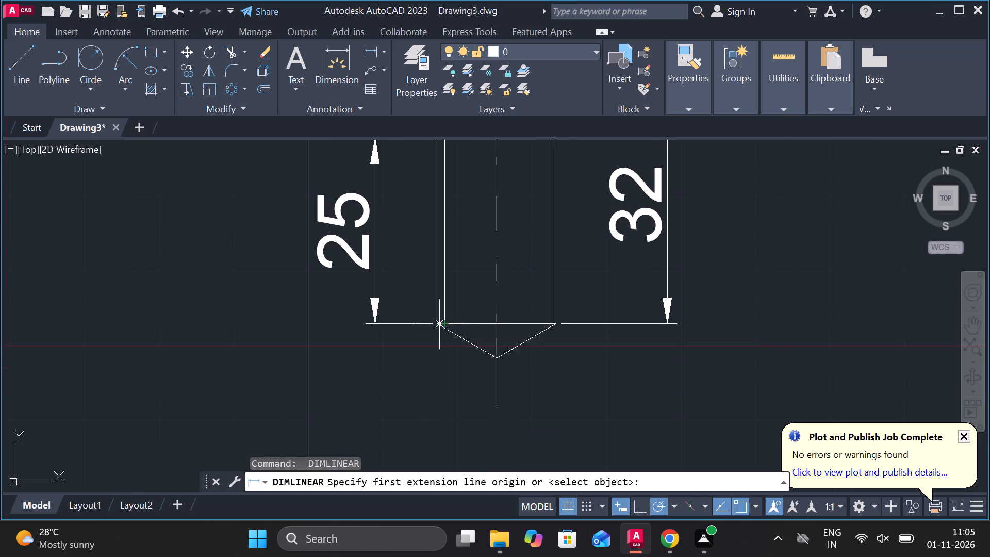
click(439, 324)
click(556, 329)
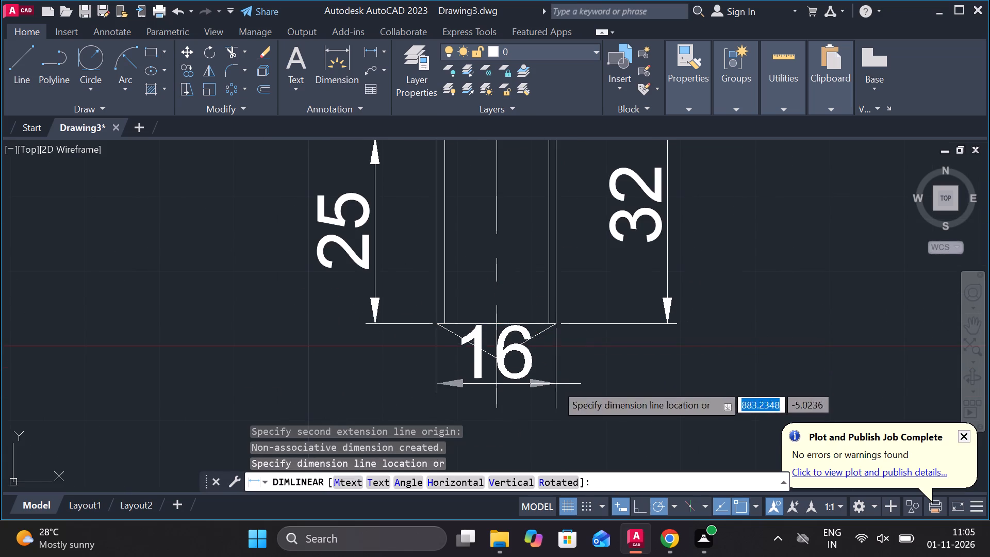
middle_drag(560, 394, 564, 333)
click(567, 374)
Add the thread prefix M before the shank width dimension's value.
double_click(504, 353)
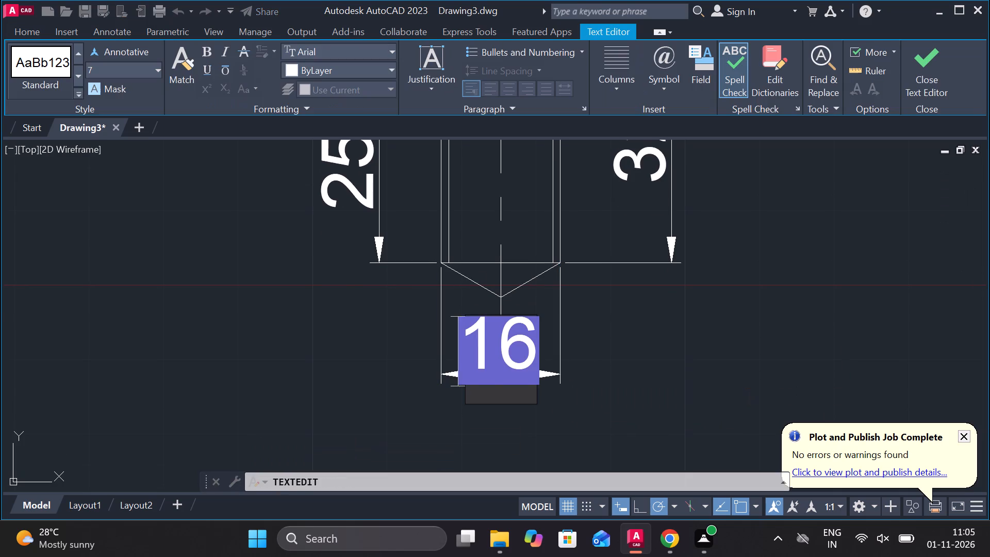
key(m)
click(934, 77)
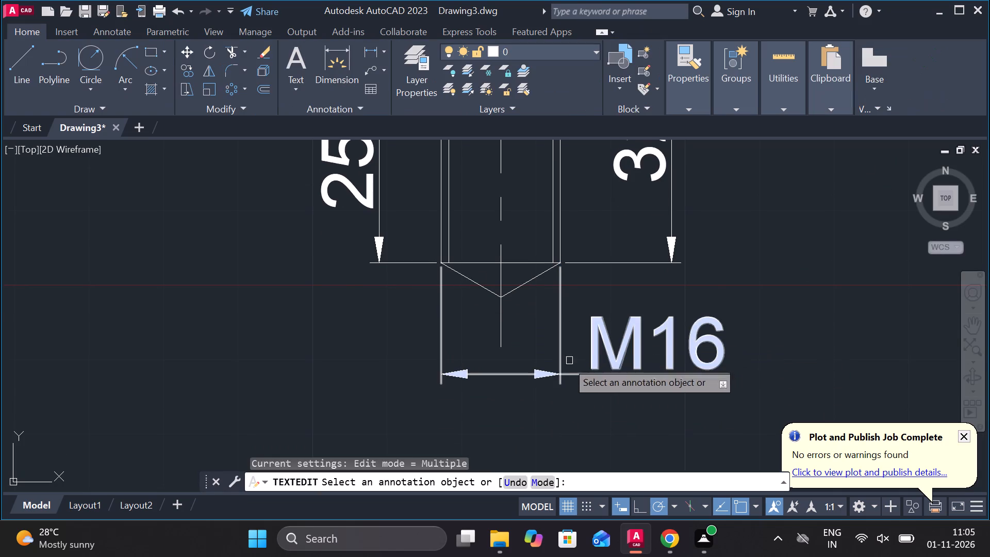
key(Escape)
Move the M16 dimension line up, closer to the screw's pointed tip.
click(575, 375)
click(560, 374)
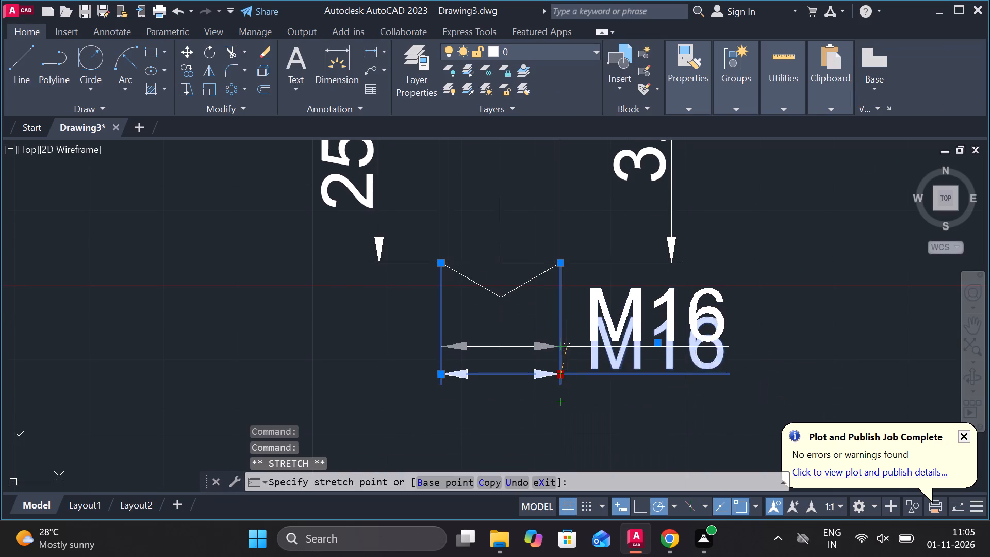
click(568, 340)
key(Escape)
Copy the circled part number 5 from above the threaded rod to just above the slotted screw's head.
scroll(720, 303, down, 2)
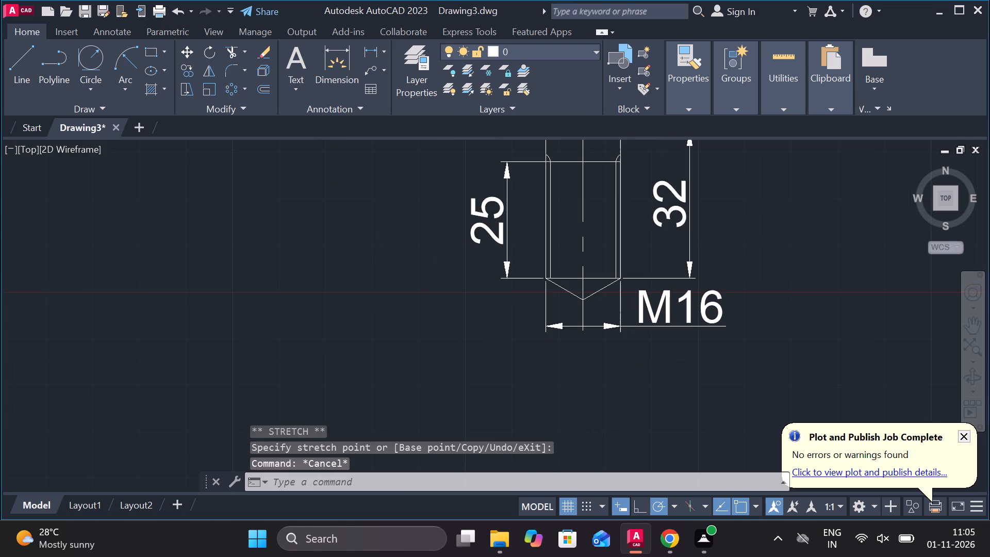
scroll(720, 304, down, 2)
middle_drag(765, 299, 737, 457)
scroll(429, 224, up, 2)
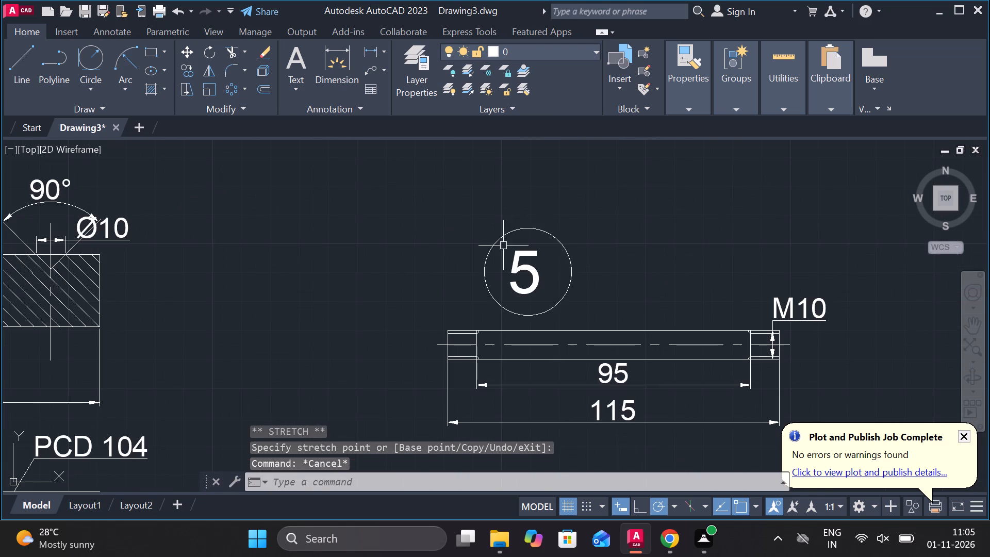
click(577, 249)
click(501, 231)
click(529, 264)
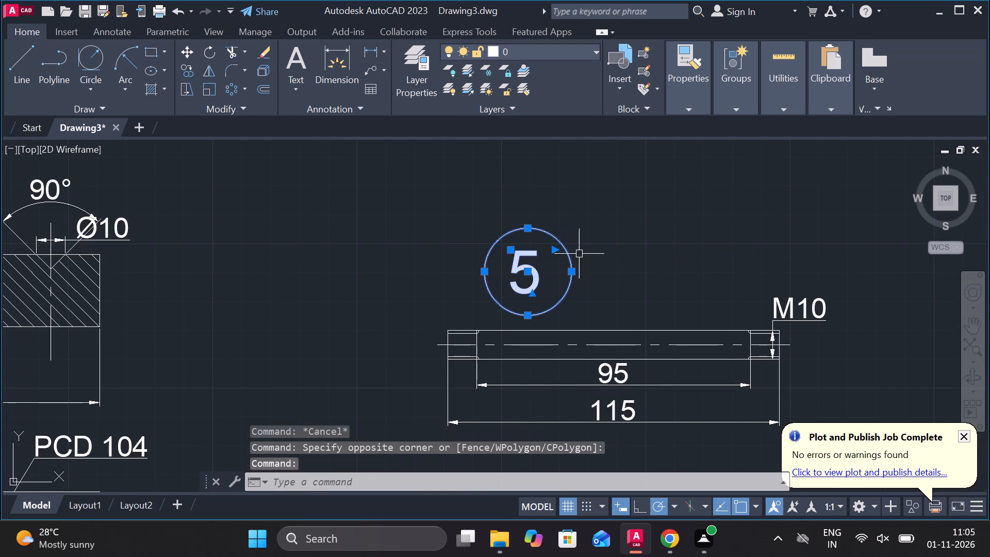
text(CO)
key(Return)
click(579, 254)
scroll(579, 254, down, 2)
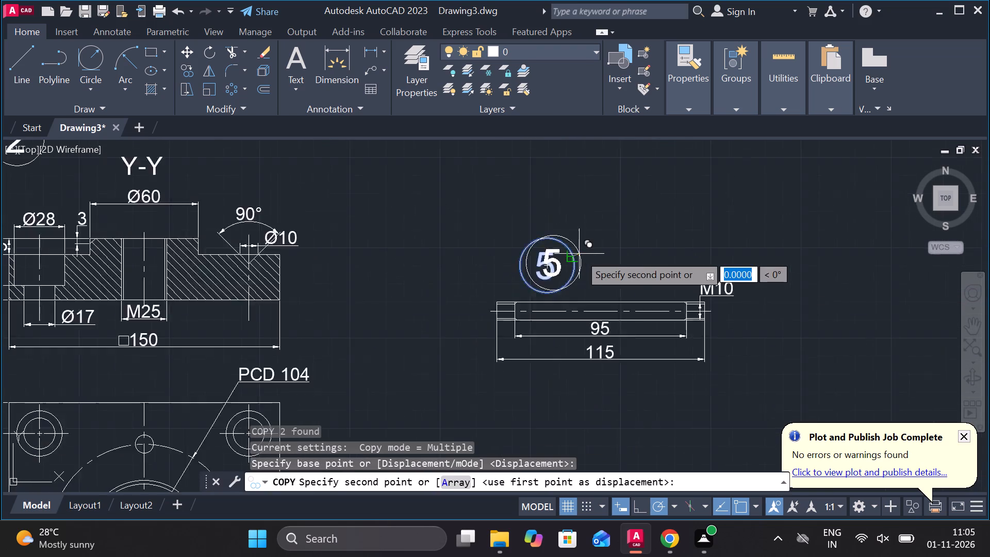
scroll(656, 285, down, 2)
scroll(707, 402, up, 3)
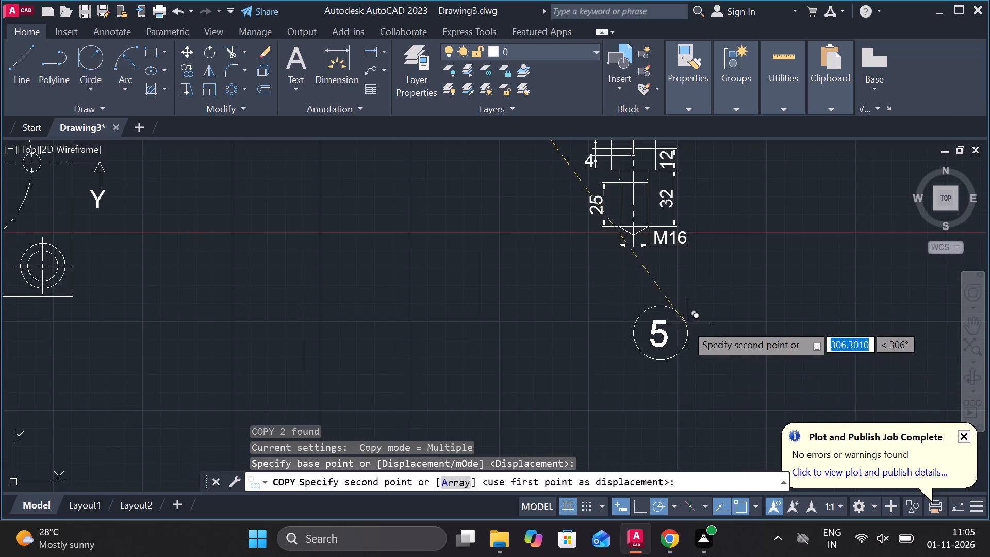
middle_drag(686, 323, 665, 377)
scroll(663, 354, up, 2)
middle_drag(620, 352, 625, 412)
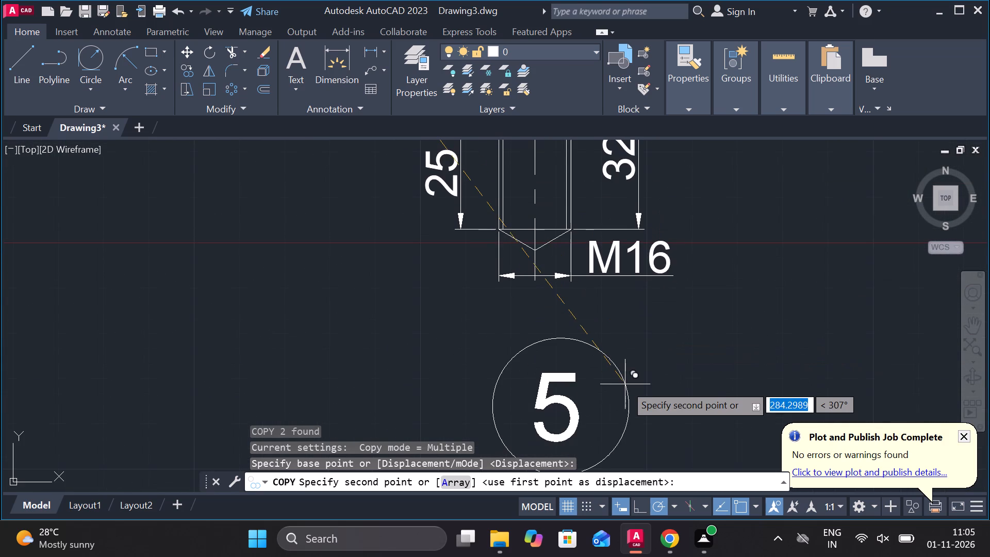
scroll(625, 384, down, 1)
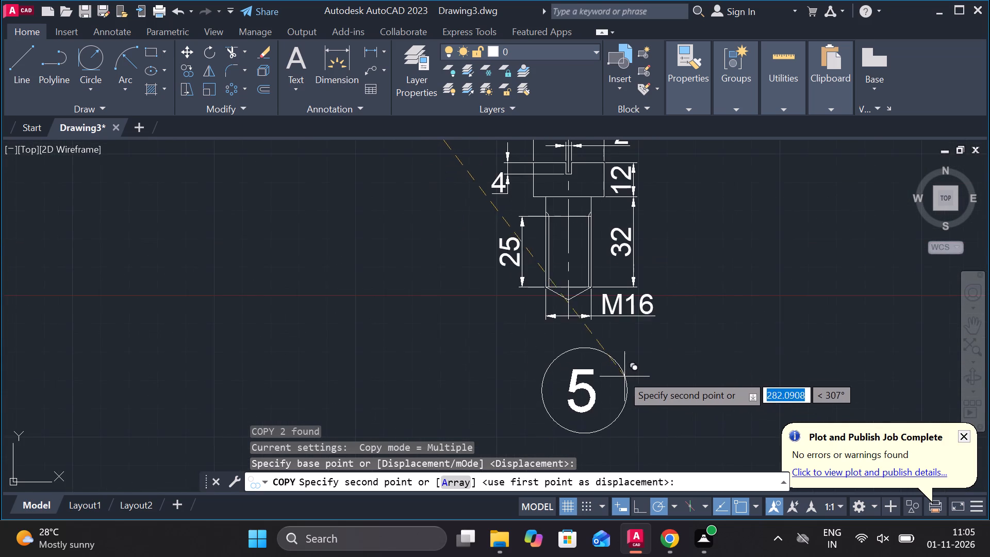
middle_drag(551, 309, 549, 427)
click(543, 176)
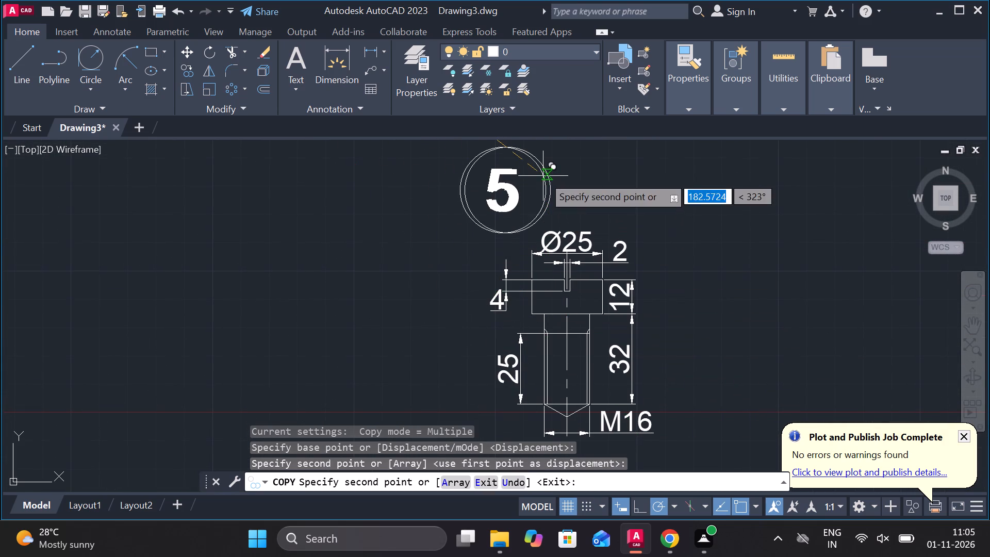
key(Escape)
Change the number in the copied circle above the screw to 8.
double_click(509, 183)
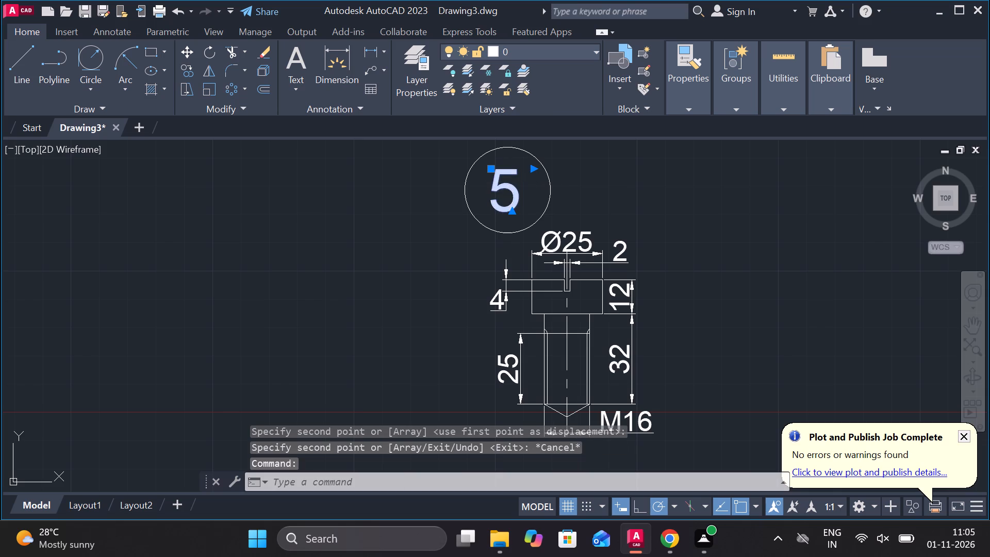
key(BackSpace)
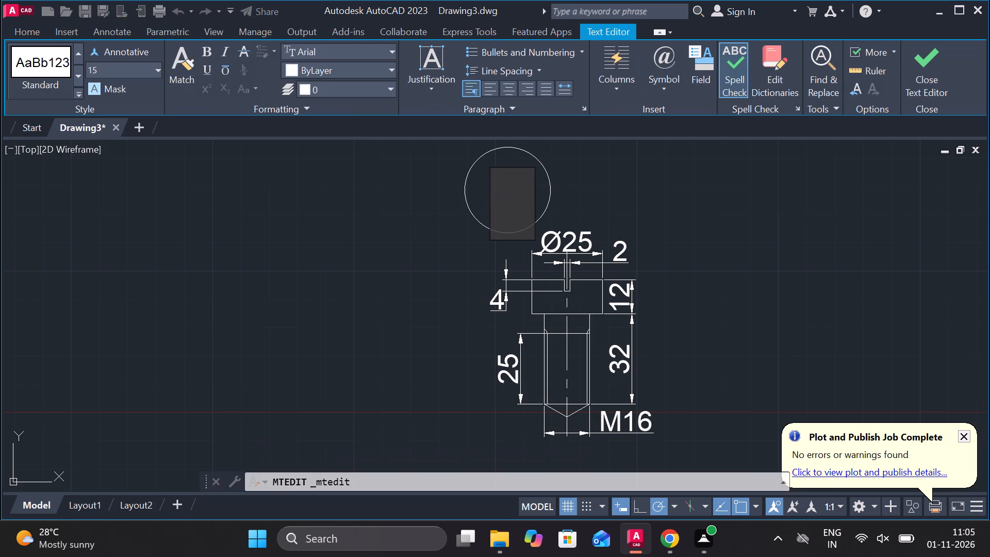
key(8)
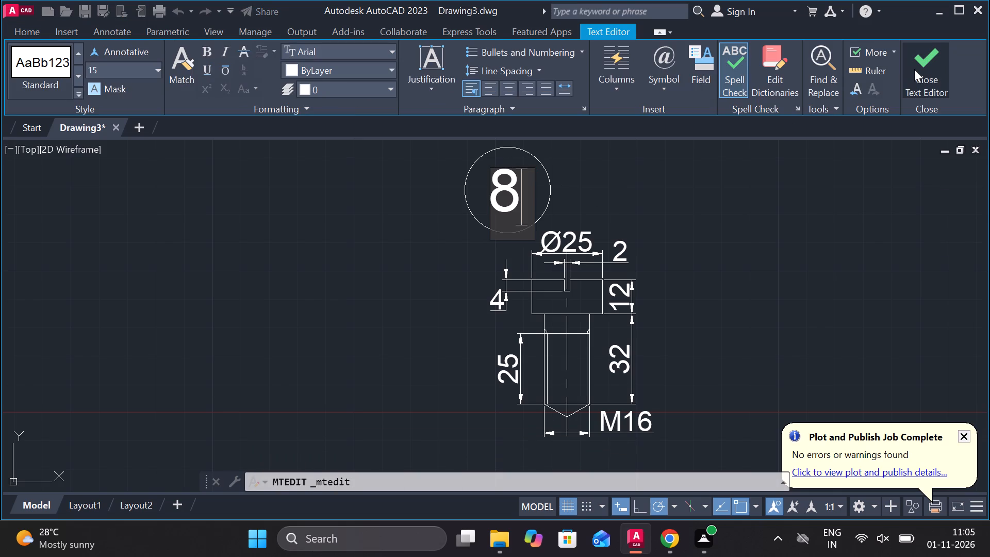
click(937, 62)
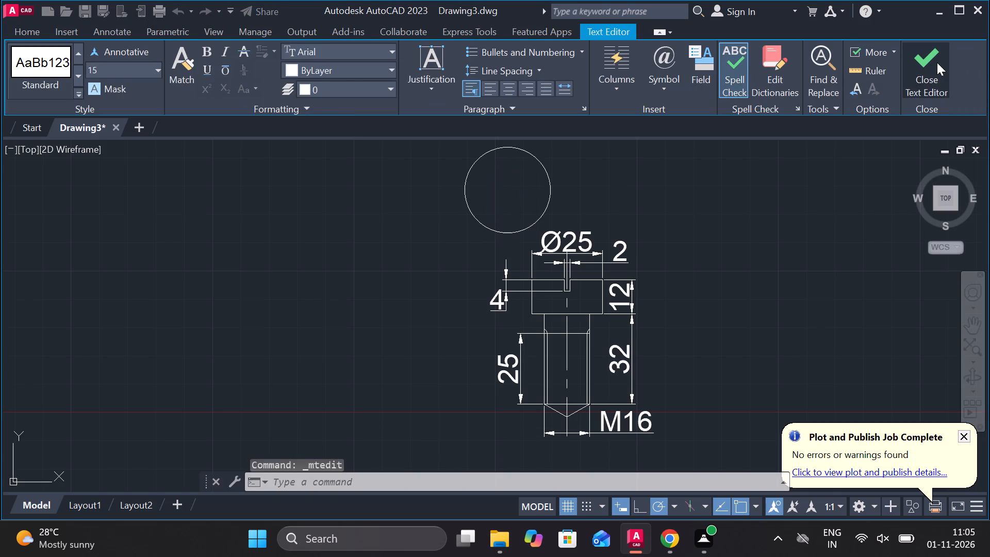
Move the dimensioned screw with its circled number 8 beside part 2's views, below and left of the part 5 rod.
scroll(680, 259, down, 2)
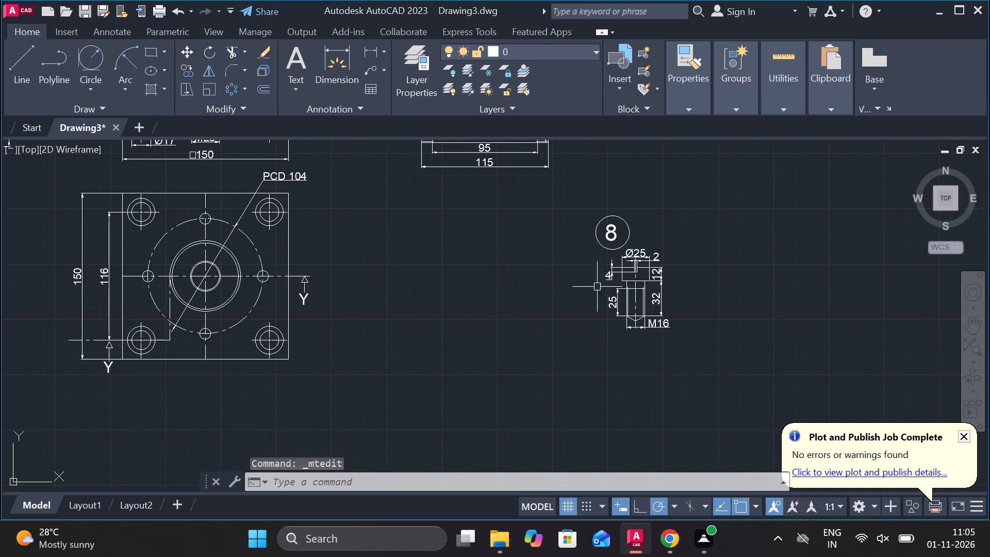
click(548, 197)
click(724, 384)
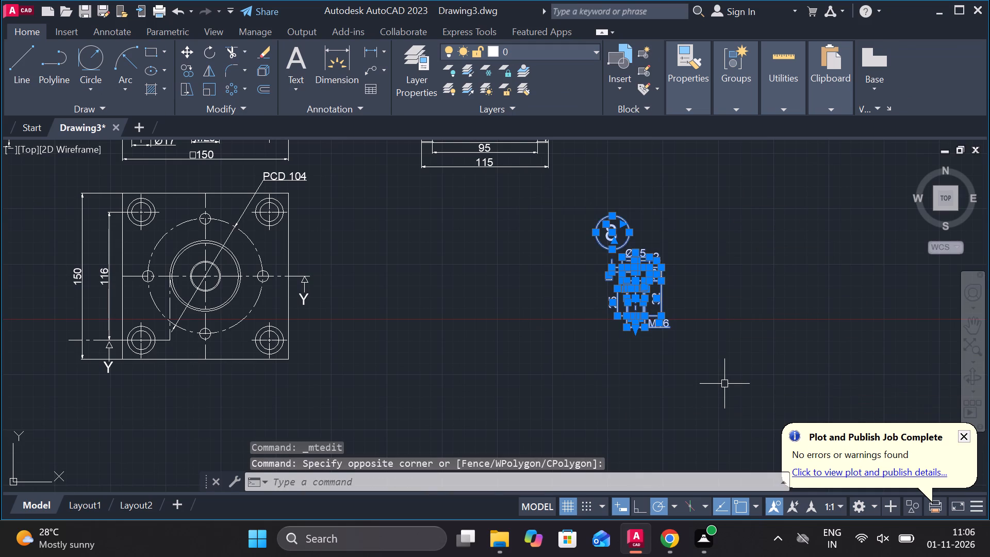
text(M)
key(space)
click(724, 373)
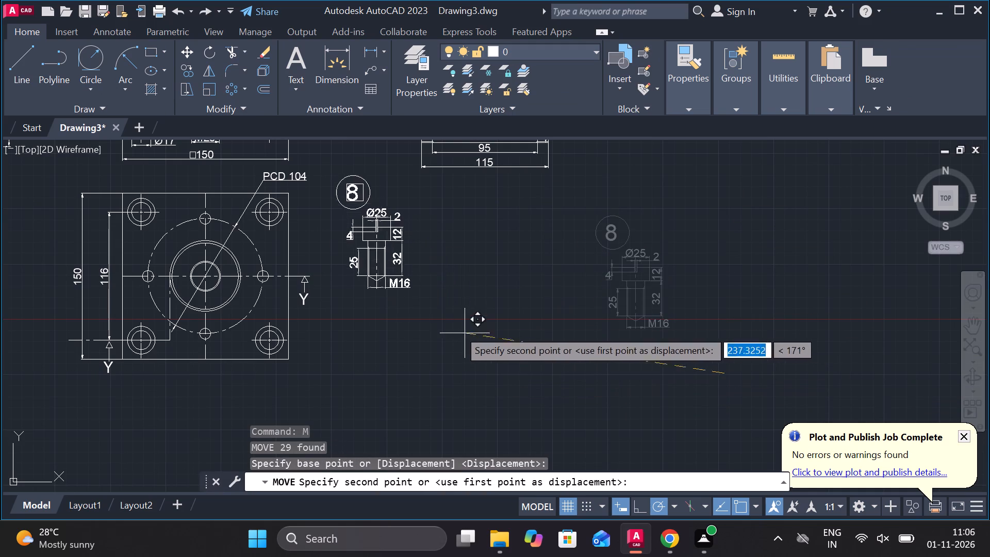
middle_drag(448, 314, 468, 421)
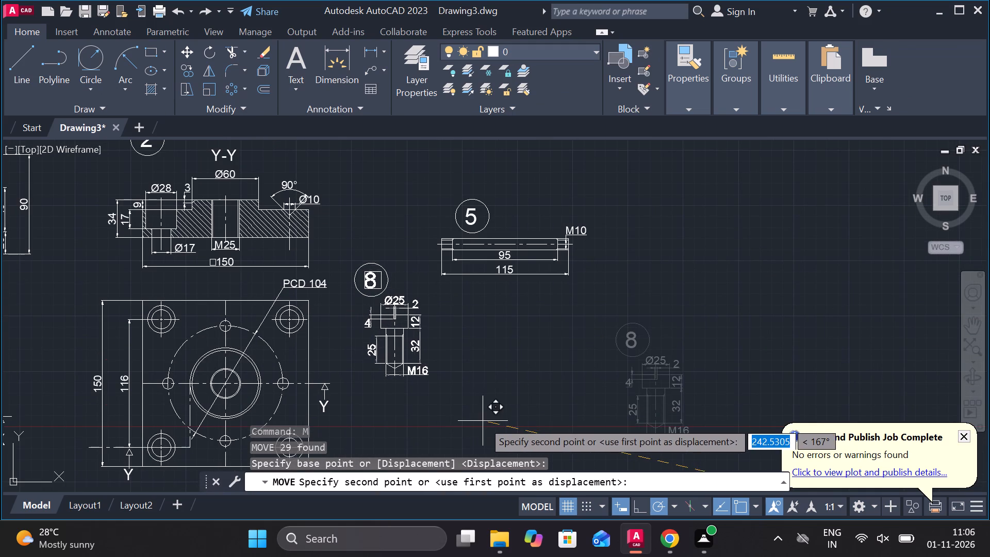
click(483, 421)
Move the part 5 rod with its dimensions and circled number next to part 2's Y-Y section, above the part 8 screw.
click(427, 190)
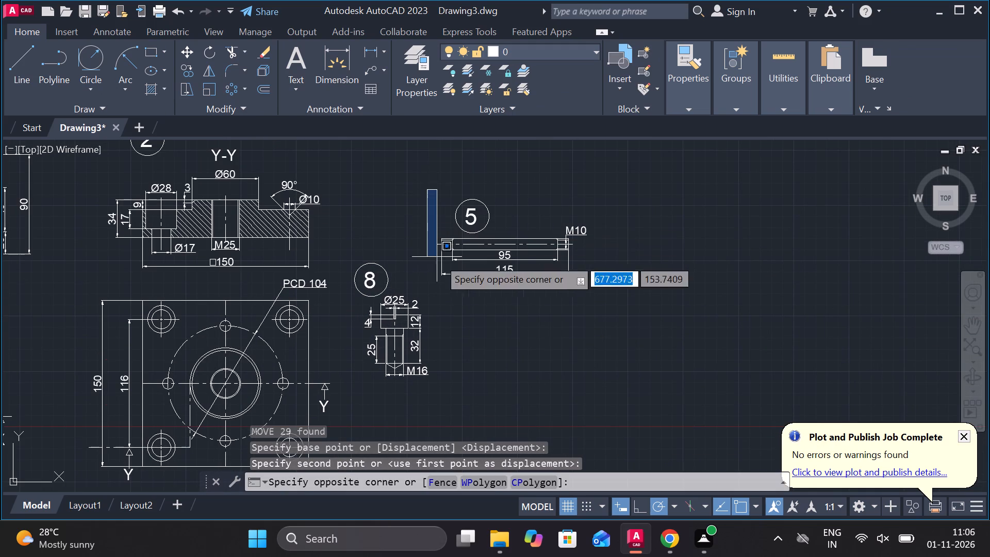
click(599, 283)
text(M)
key(space)
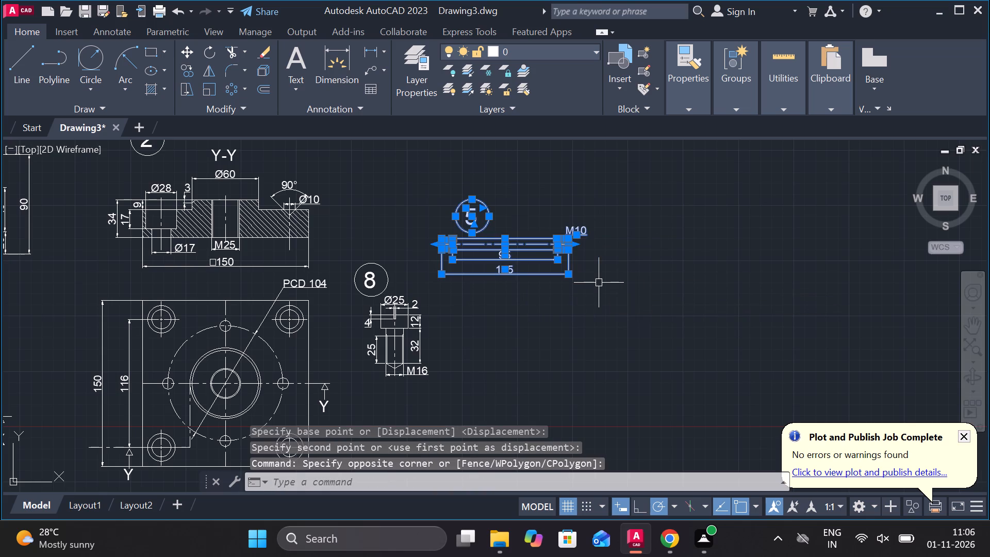
click(648, 283)
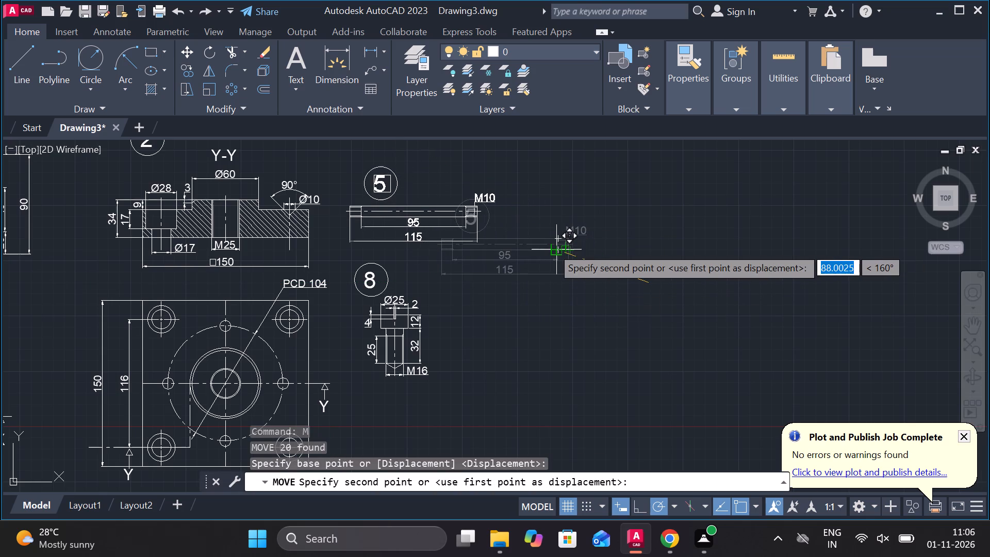
click(552, 247)
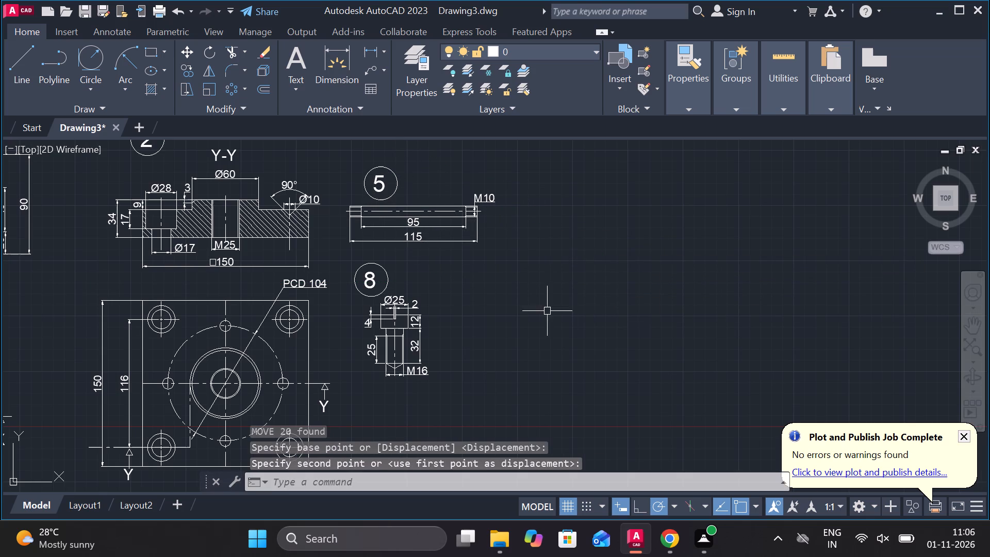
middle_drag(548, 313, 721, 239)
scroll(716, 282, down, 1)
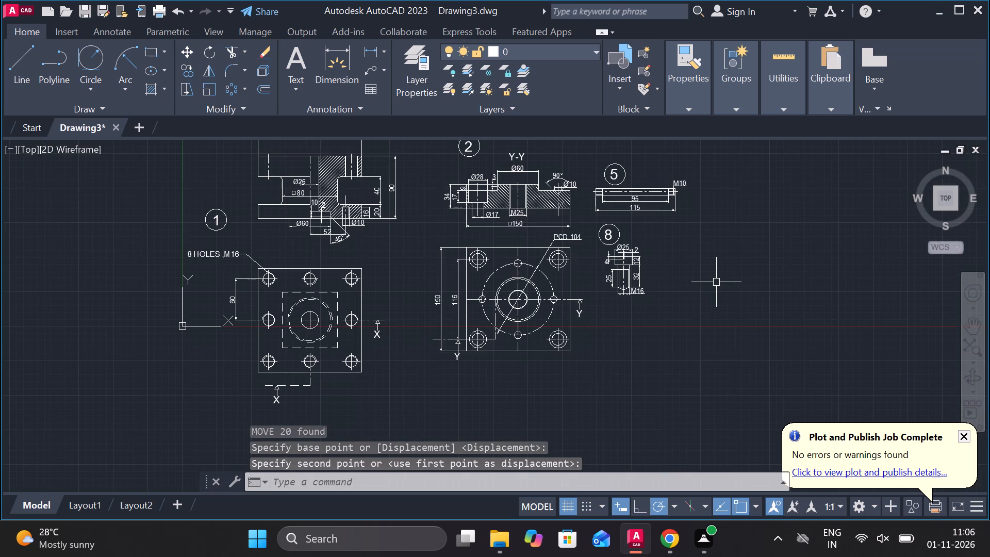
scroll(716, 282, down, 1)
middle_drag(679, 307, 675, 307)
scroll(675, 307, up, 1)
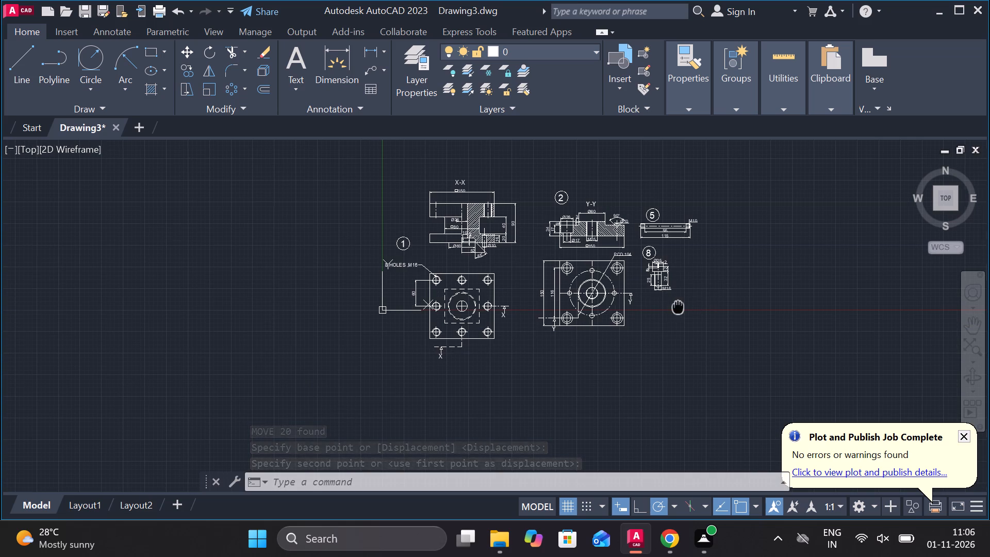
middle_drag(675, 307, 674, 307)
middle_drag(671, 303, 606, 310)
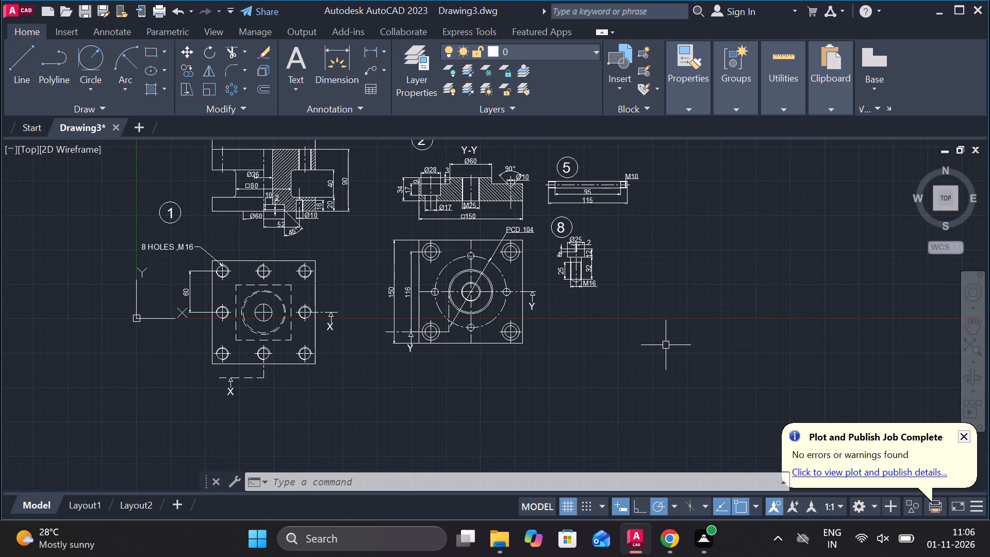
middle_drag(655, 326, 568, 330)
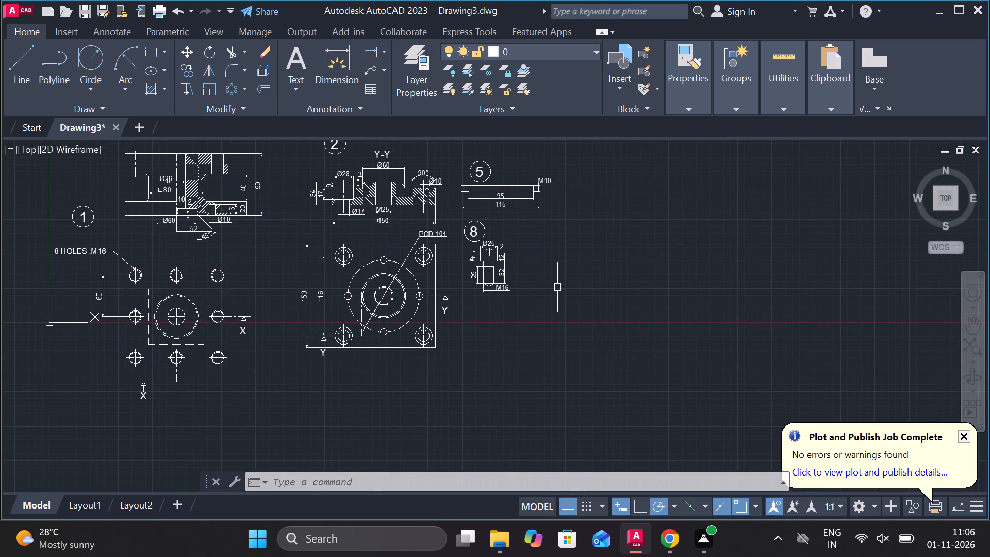
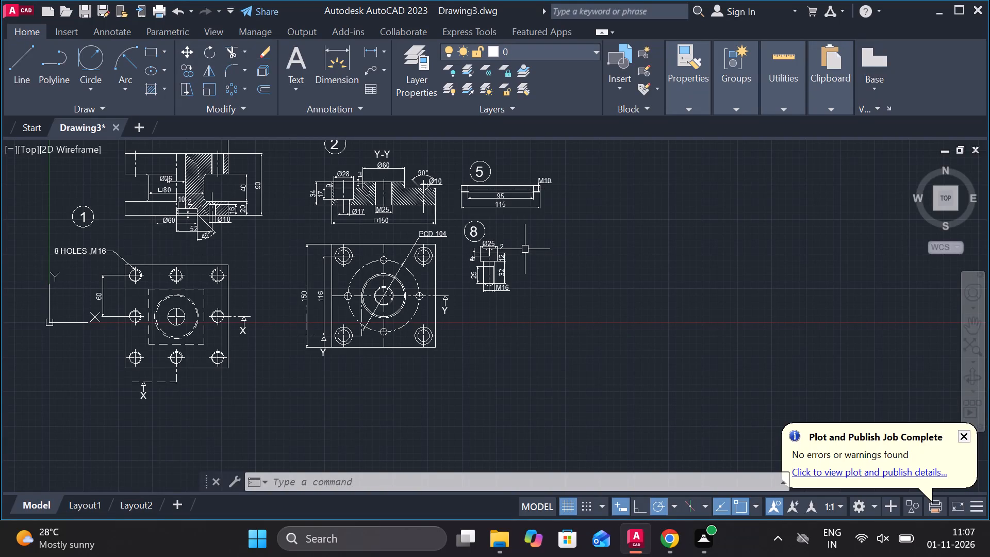
Draw a closed rectangle 22 wide and 19 high with lines in the free space beside the part 8 screw.
scroll(546, 271, up, 2)
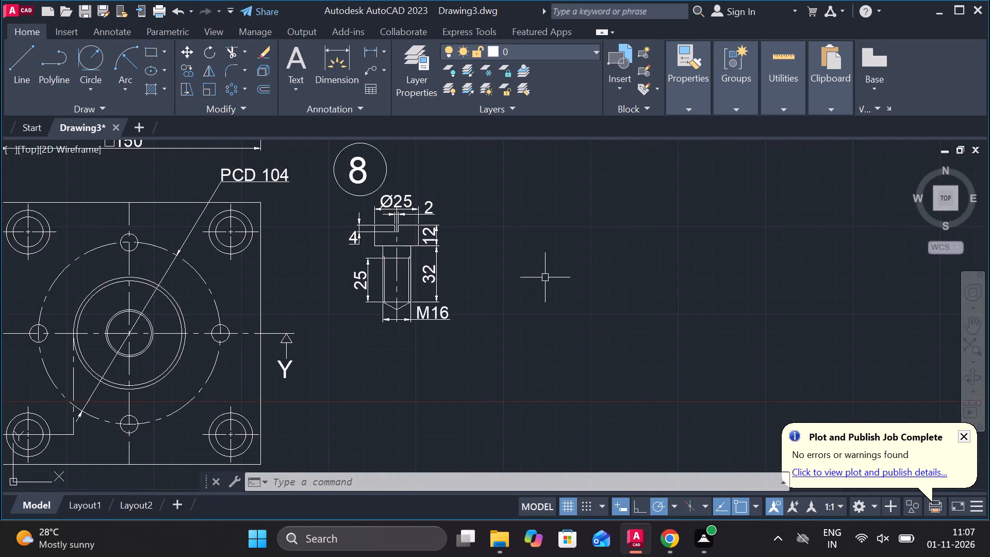
middle_drag(545, 278, 455, 325)
middle_drag(466, 310, 449, 310)
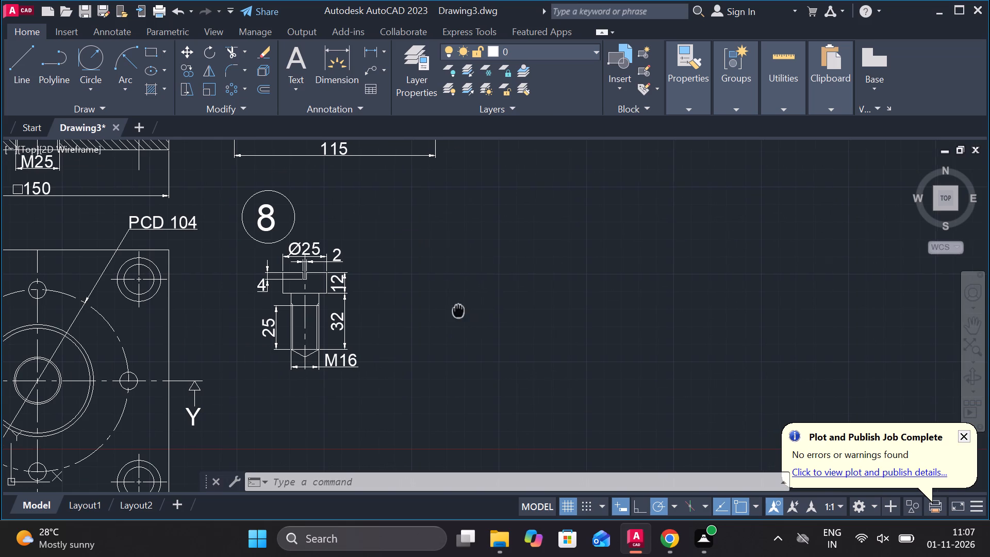
middle_drag(449, 310, 427, 310)
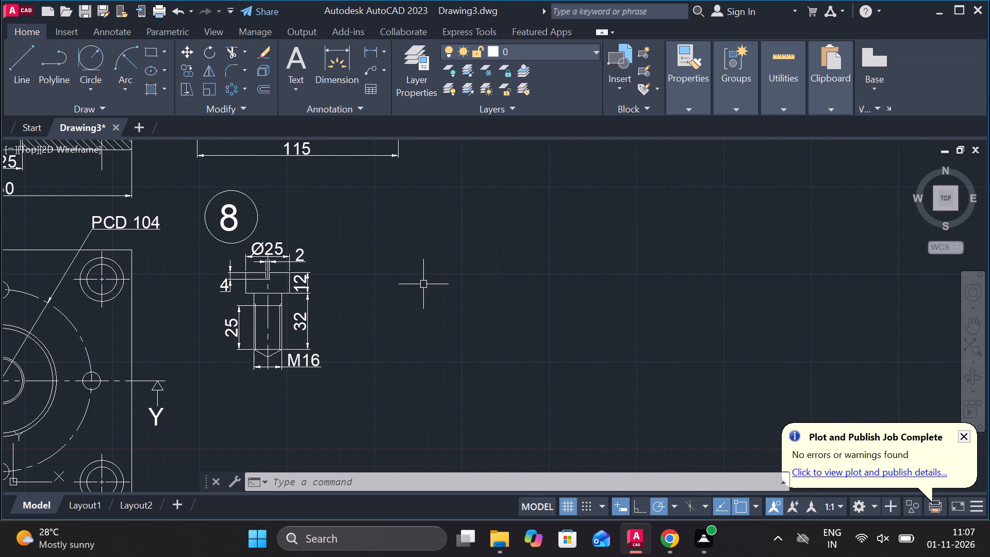
key(l)
key(Return)
click(444, 260)
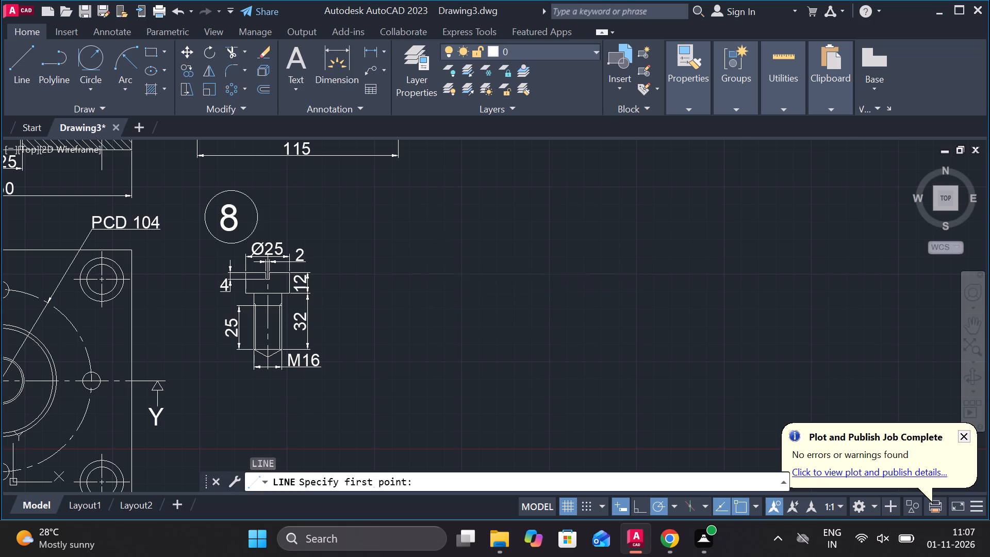
text(22)
key(space)
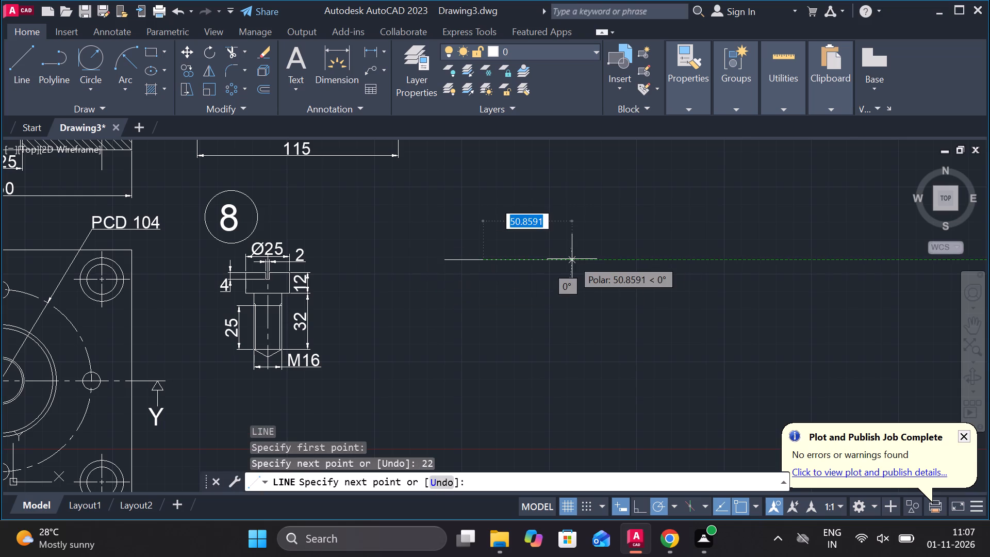
scroll(453, 302, up, 2)
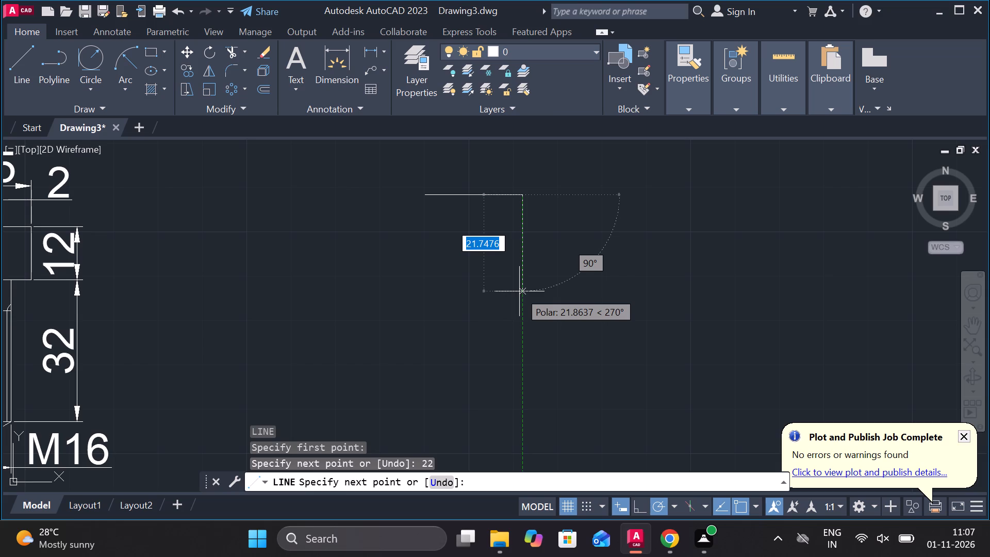
text(19)
key(space)
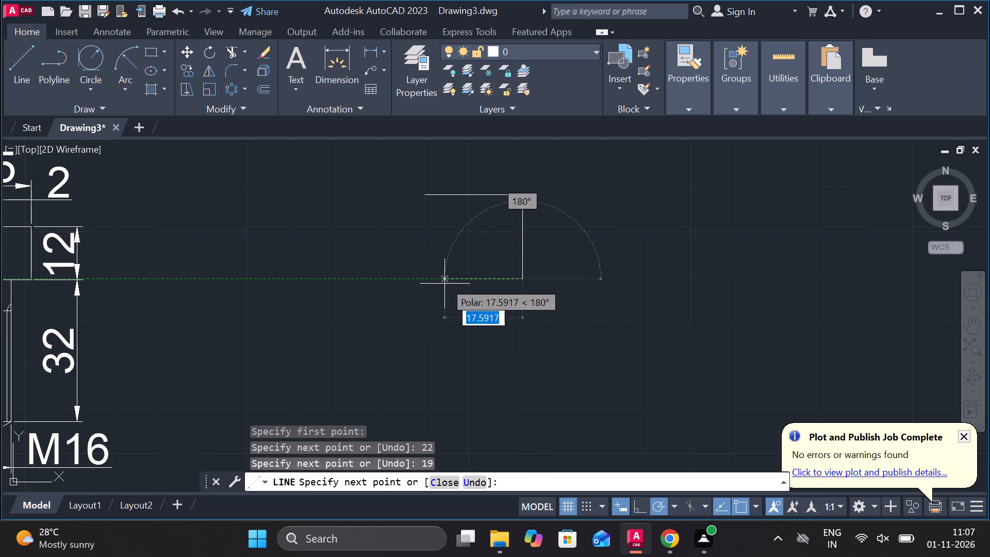
text(22)
key(space)
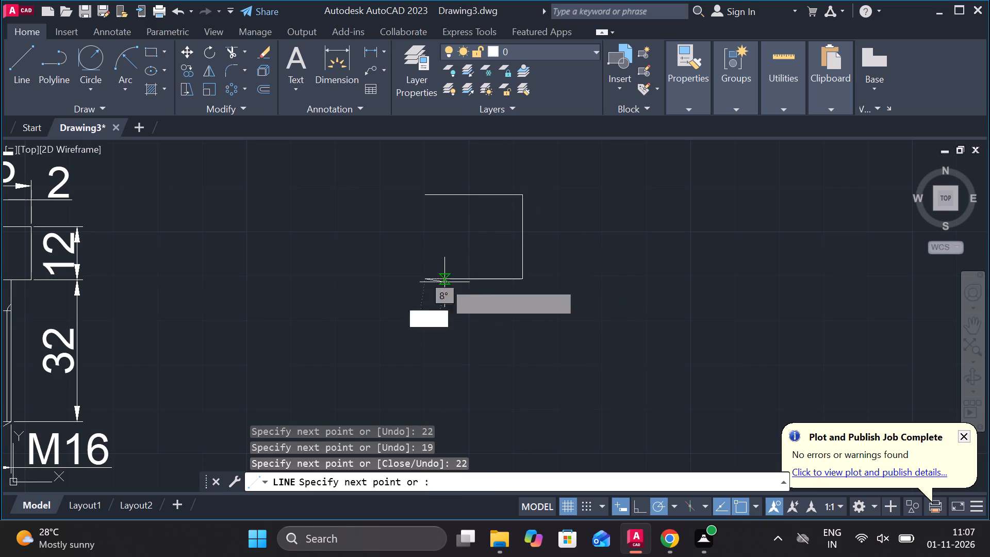
click(428, 194)
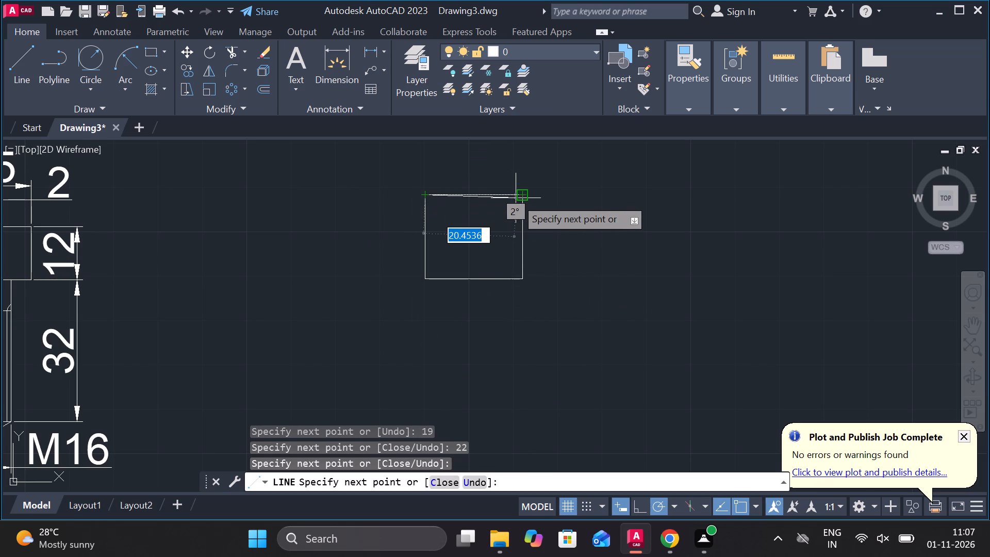
key(Escape)
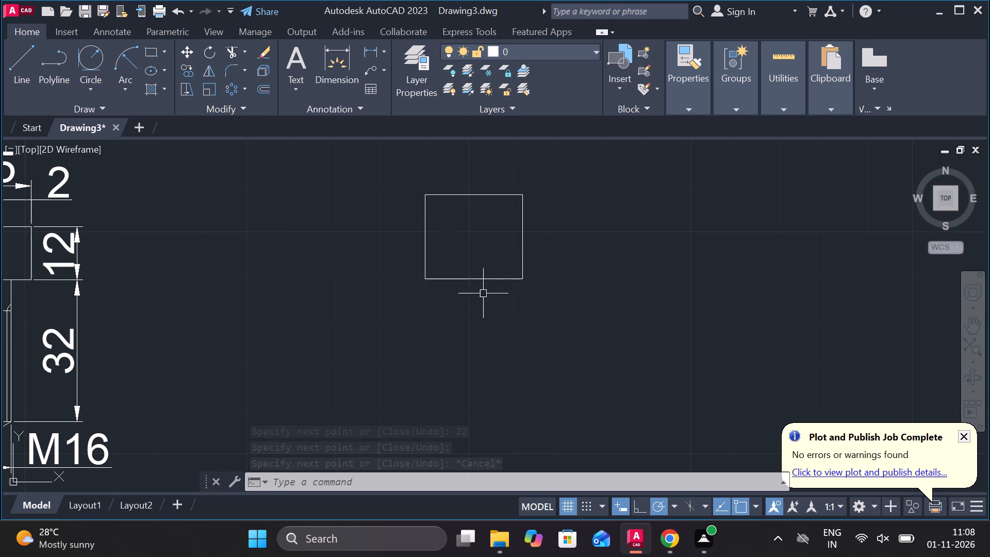
Offset the rectangle's top edge 14 downward inside the rectangle.
click(463, 194)
text(O)
key(space)
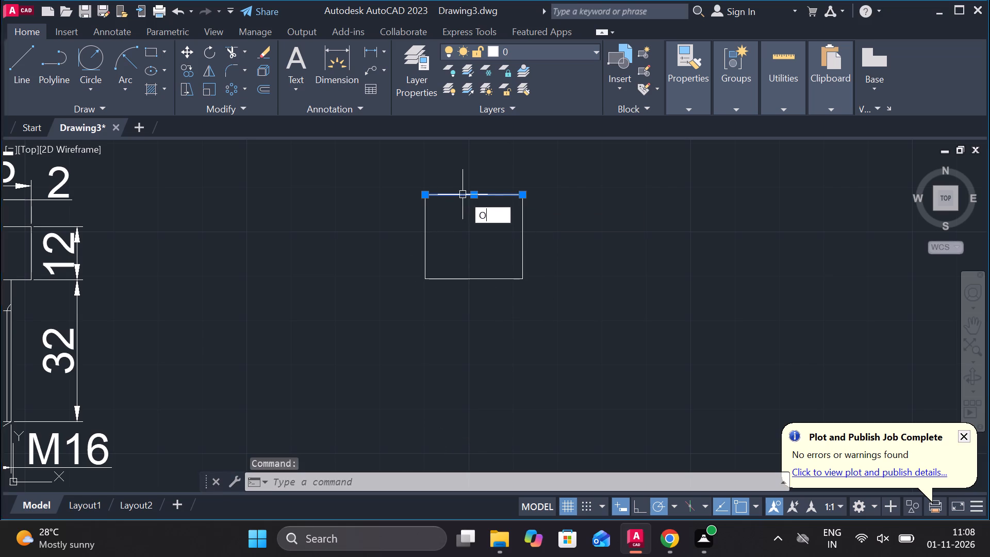
key(space)
text(14)
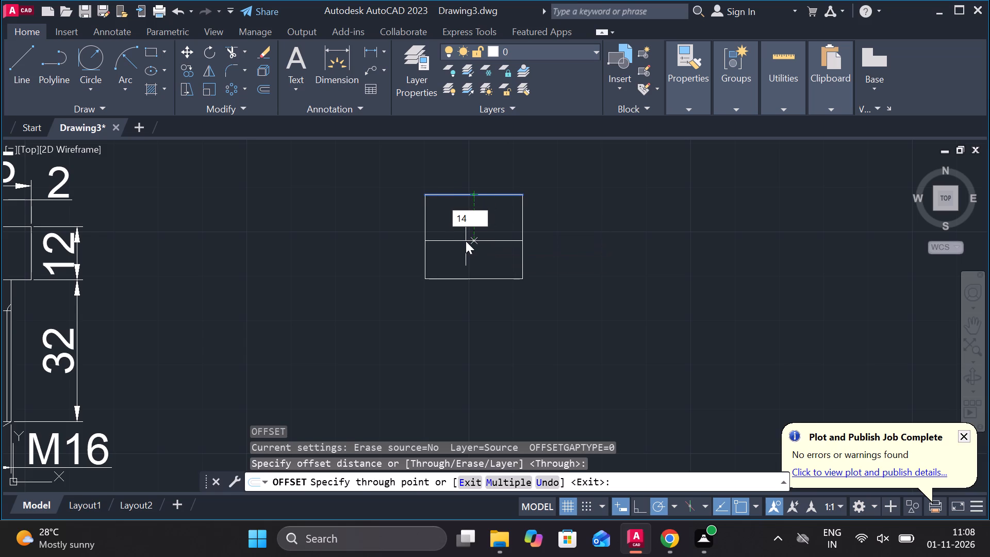
key(space)
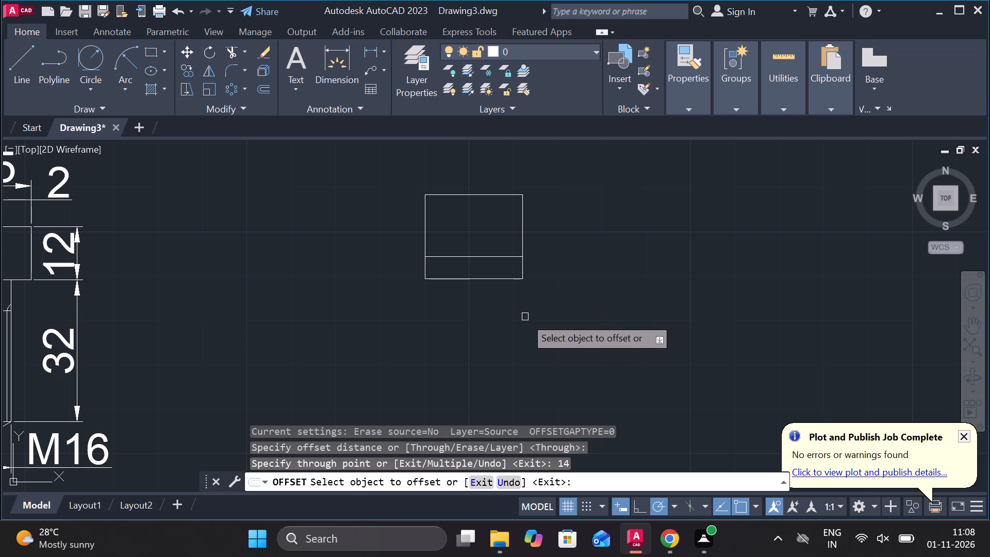
middle_drag(519, 322, 488, 281)
key(Escape)
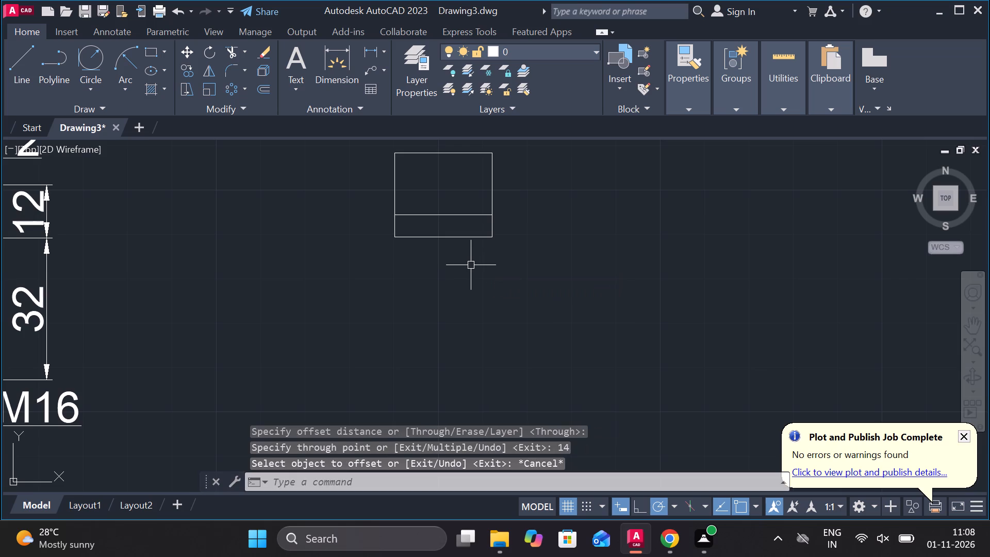
Draw connected lines from the midpoint of the rectangle's bottom edge: 56 down, 5 to the right and 10 up.
key(l)
key(Return)
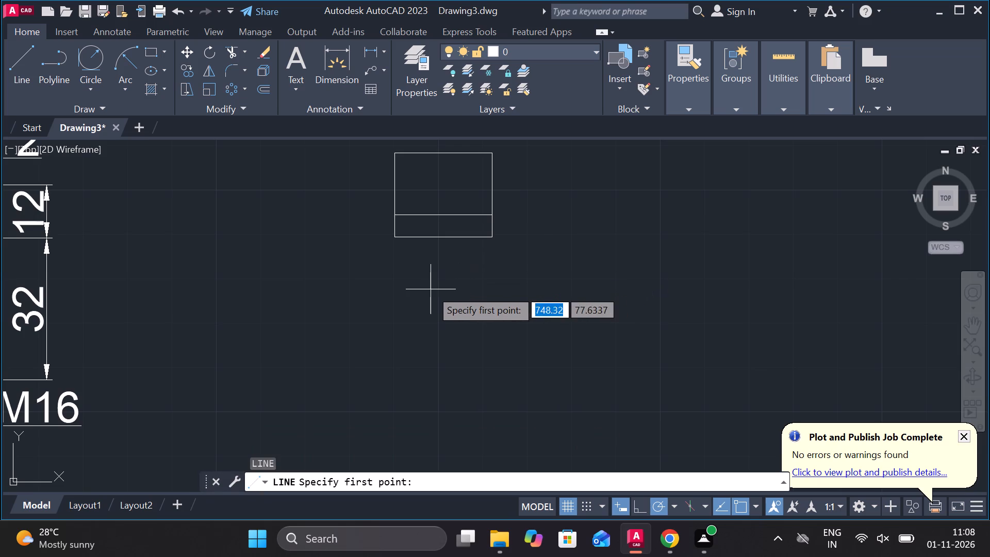
click(447, 237)
text(56)
key(space)
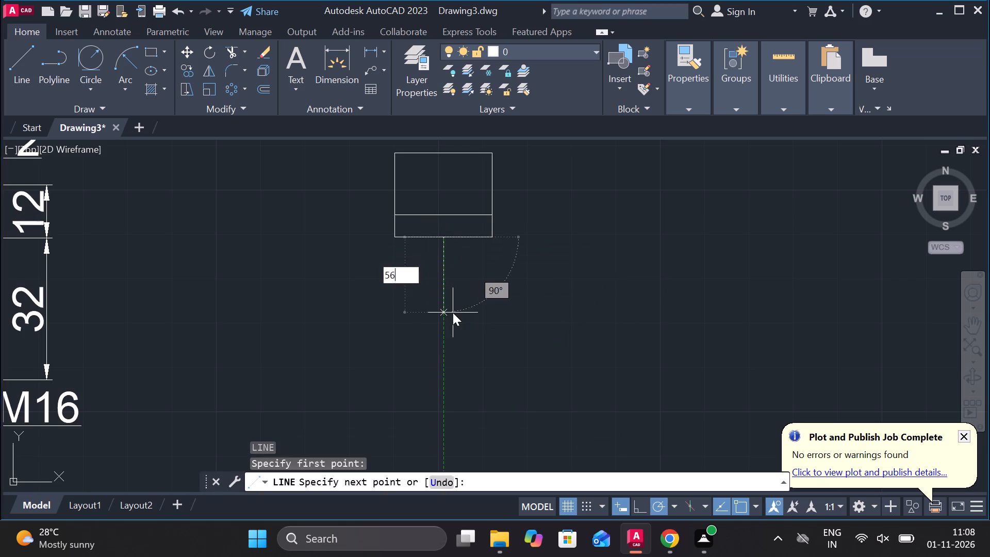
middle_drag(501, 349, 473, 244)
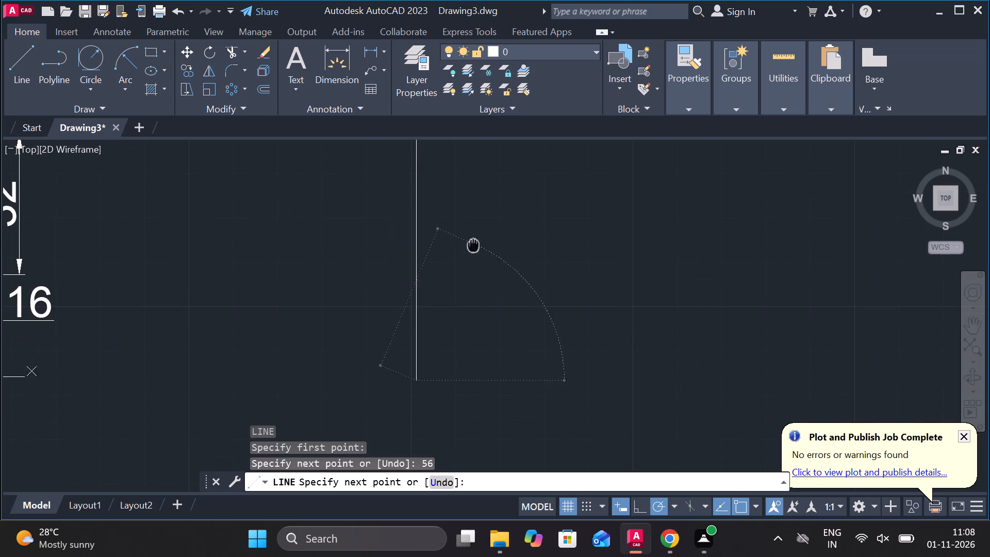
middle_drag(473, 354, 474, 346)
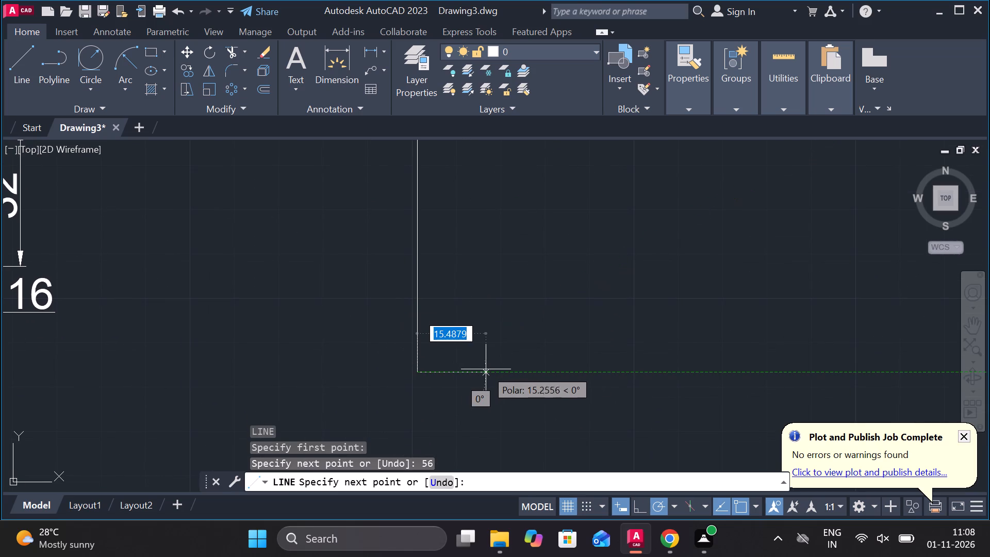
text(5)
key(space)
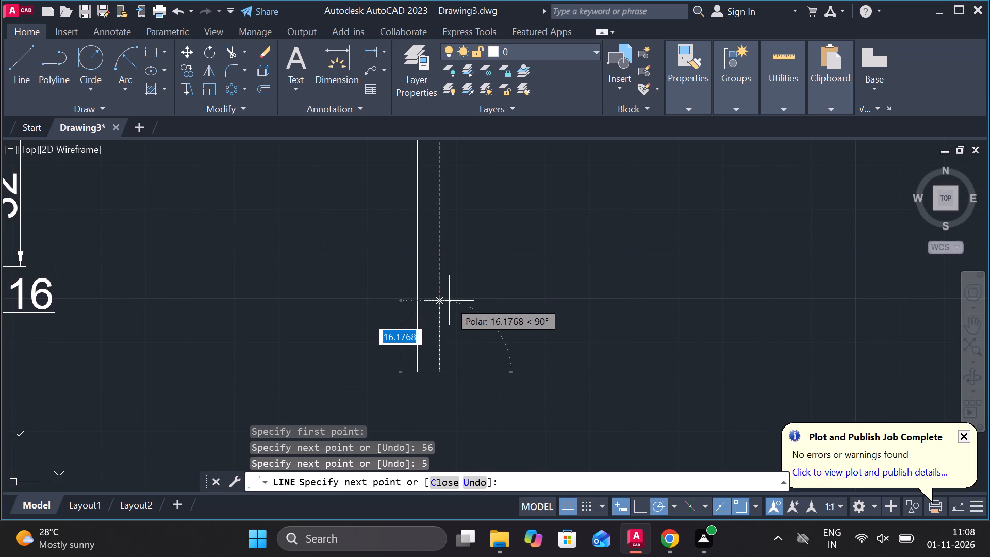
key(1)
text(0)
key(space)
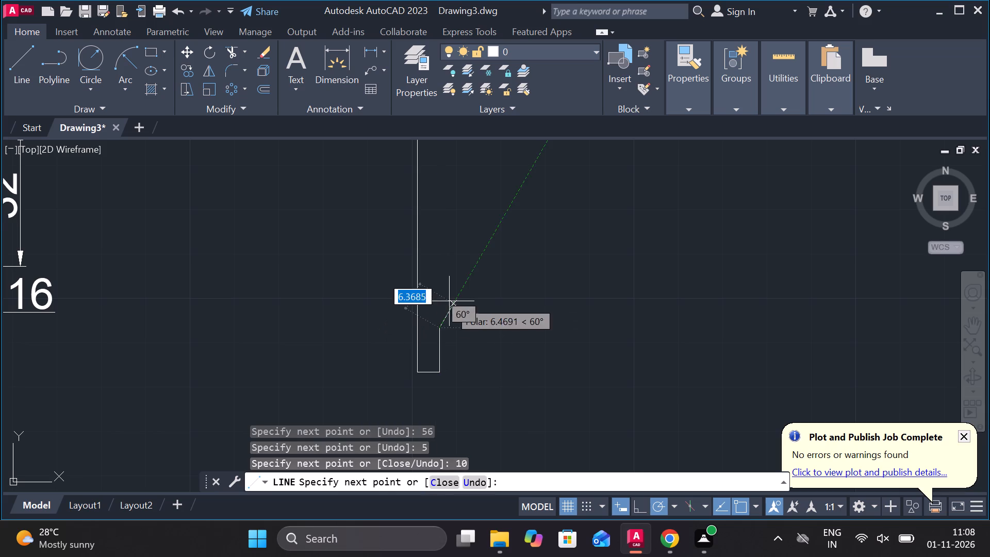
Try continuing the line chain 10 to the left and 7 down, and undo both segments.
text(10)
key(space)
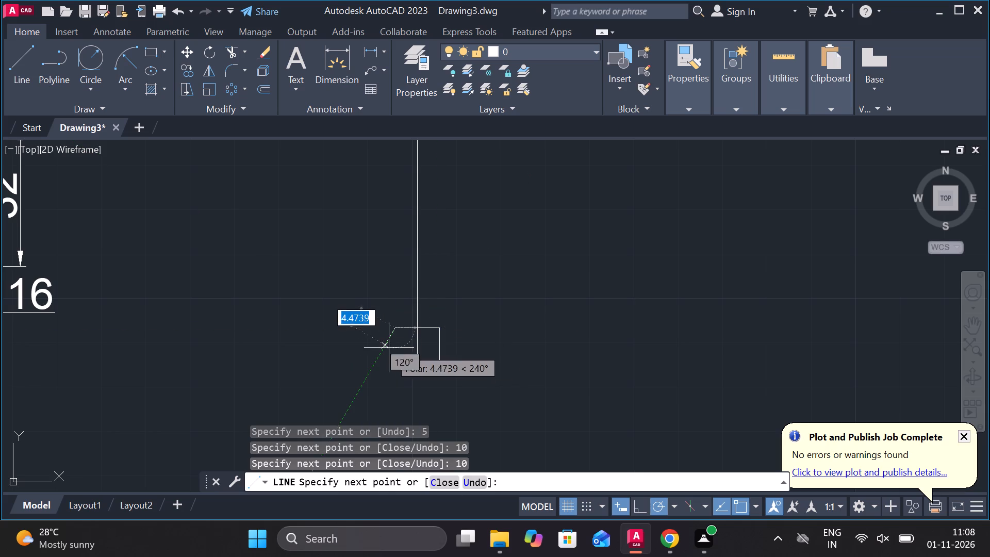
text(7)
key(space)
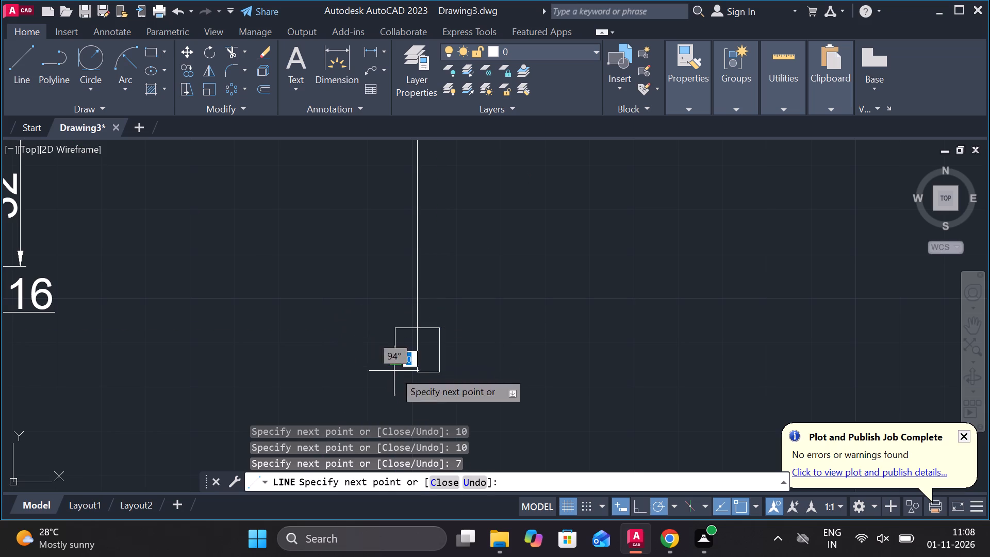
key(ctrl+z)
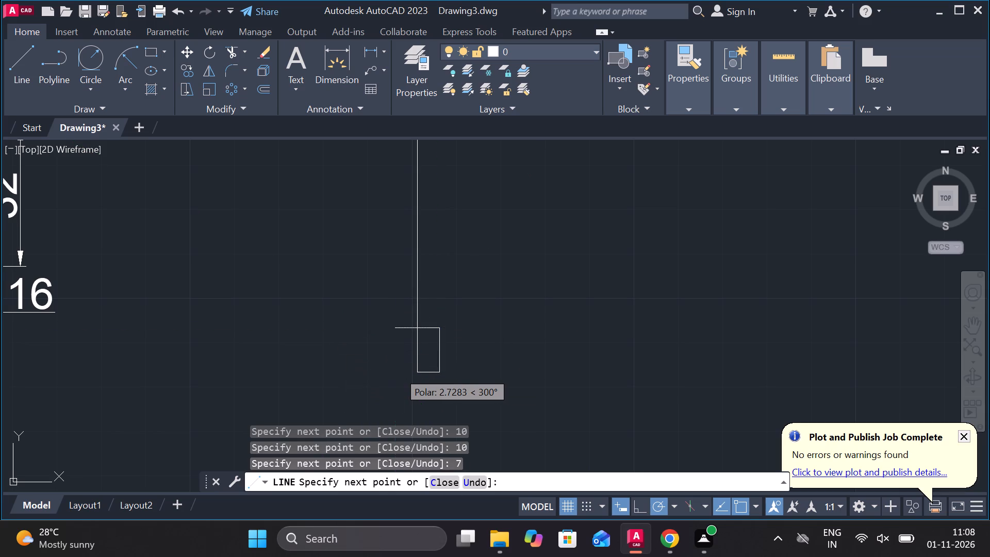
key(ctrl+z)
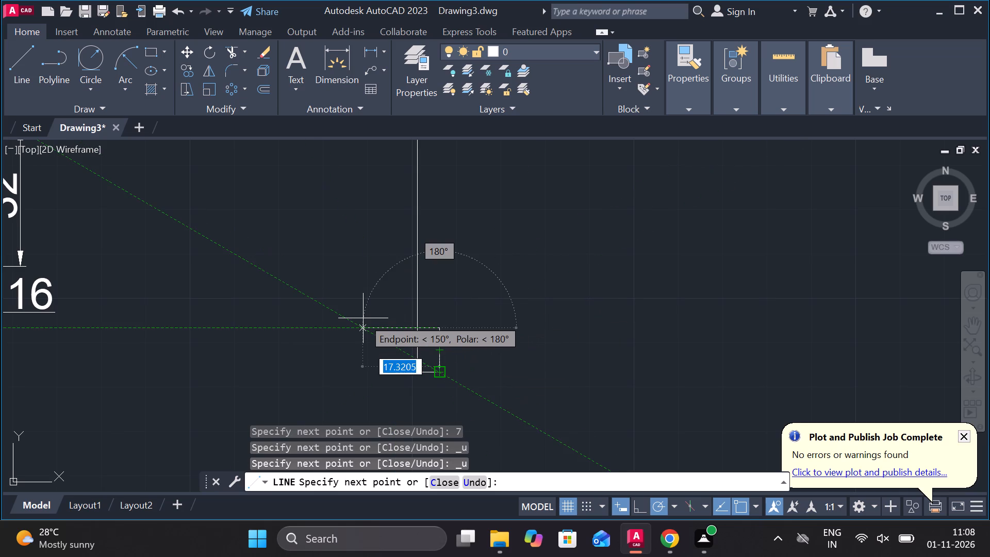
Complete the 10 by 10 square at the centre line's lower end with segments 10 left, 10 down and back to the centre line.
text(10)
key(space)
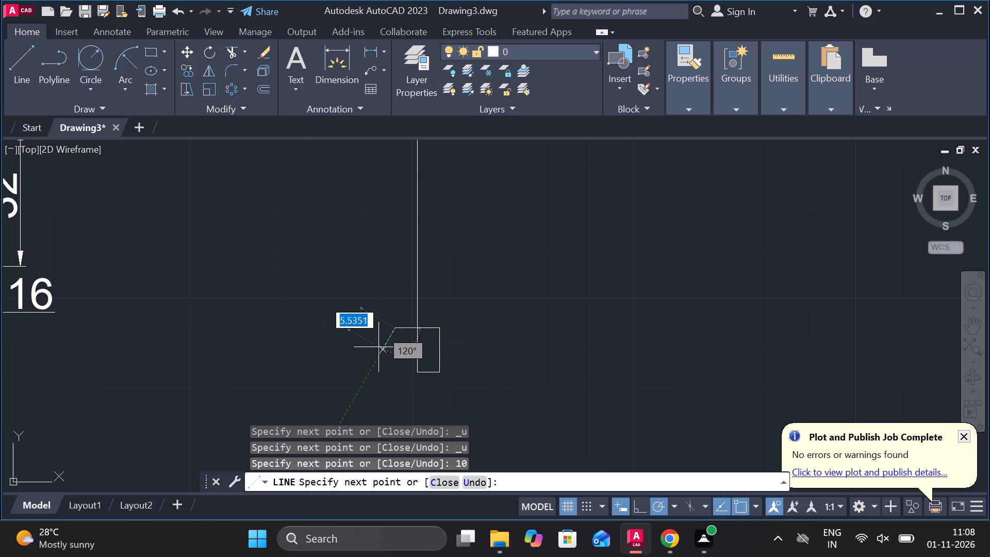
text(10)
key(space)
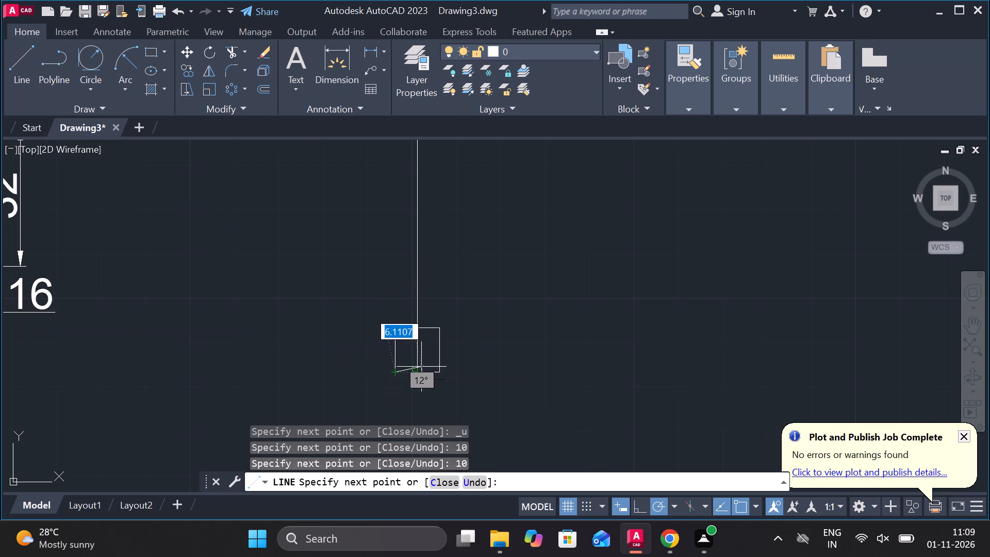
click(419, 374)
key(Escape)
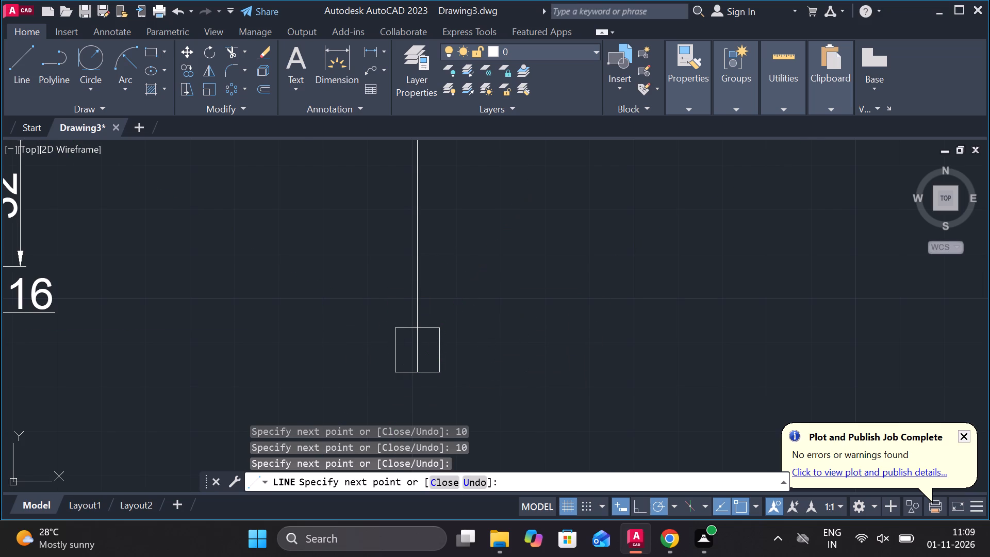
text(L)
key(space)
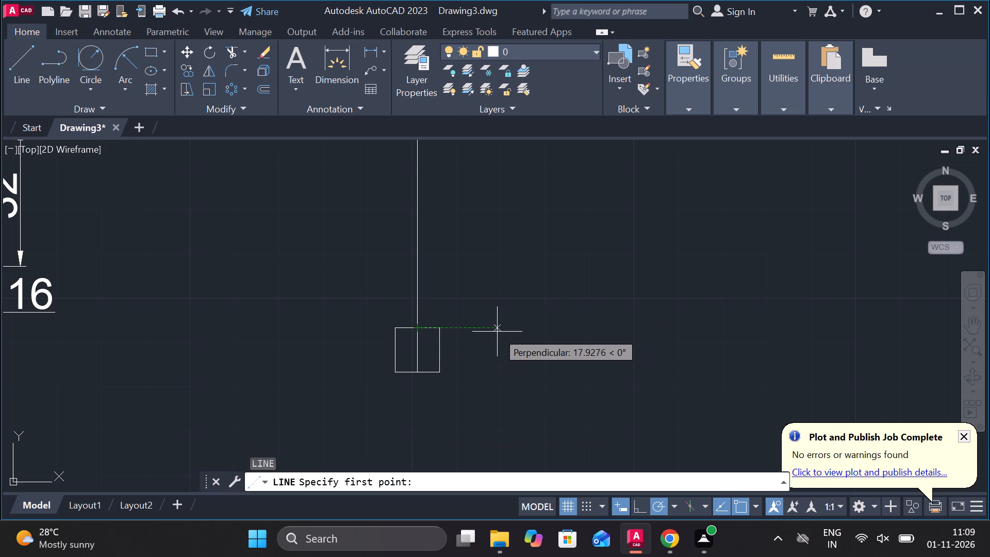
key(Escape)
Draw a line from the small square's upper-right corner 3 to the right and straight up to the rectangle's bottom edge.
text(L)
key(space)
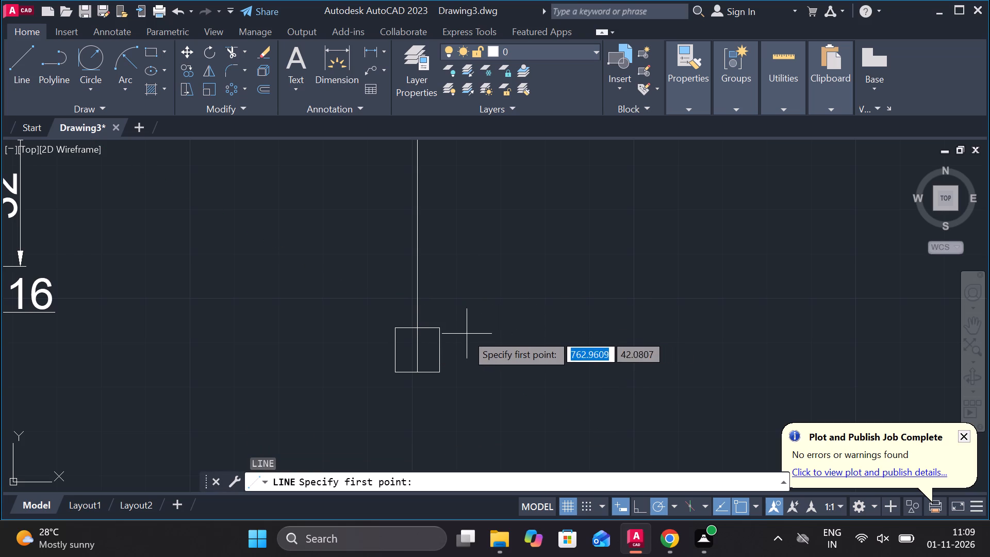
click(437, 332)
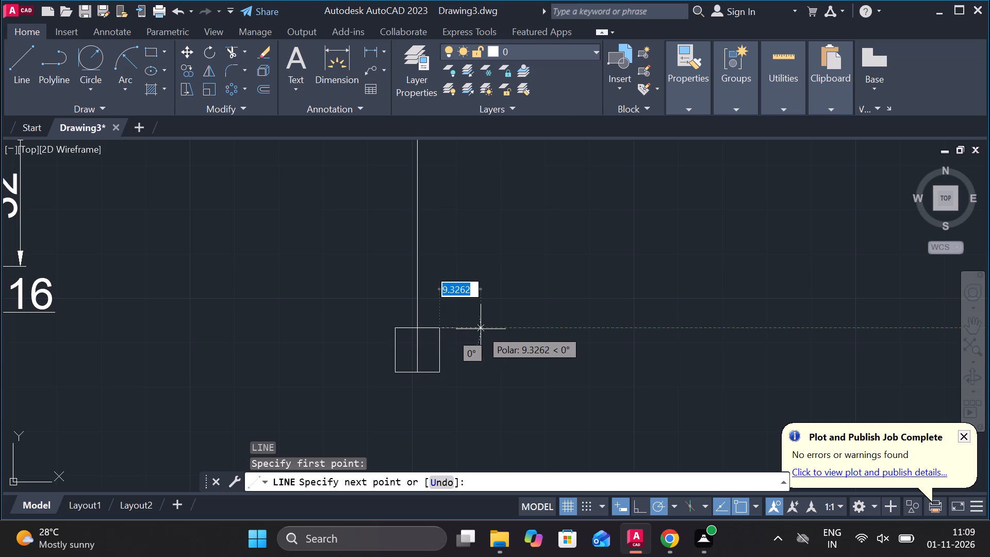
text(3)
key(space)
middle_drag(461, 226, 466, 351)
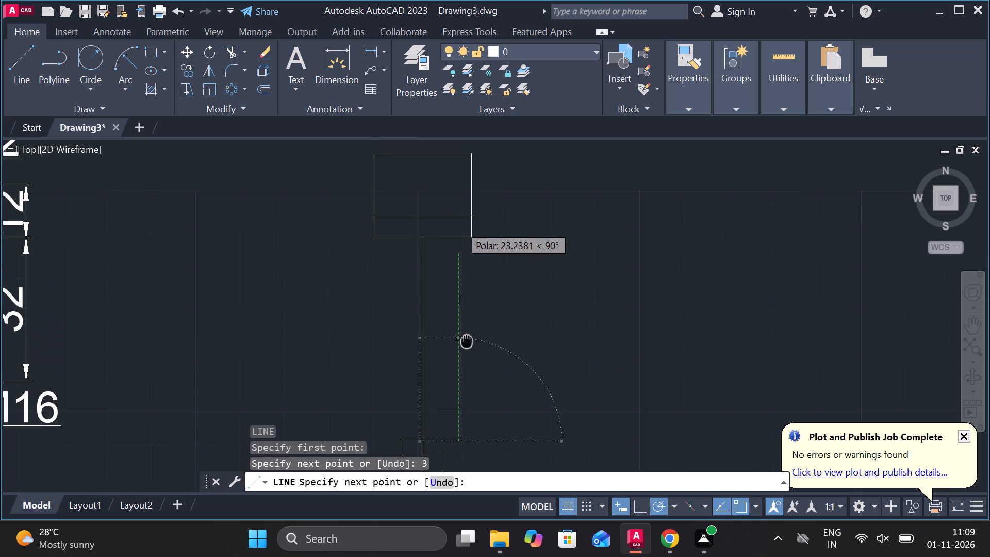
middle_drag(466, 351, 466, 352)
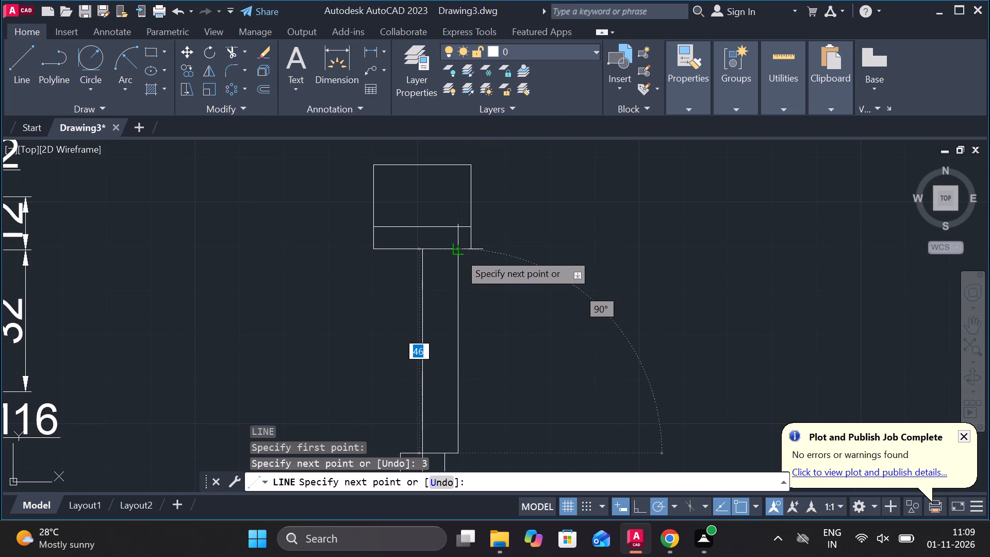
scroll(459, 253, up, 2)
click(459, 243)
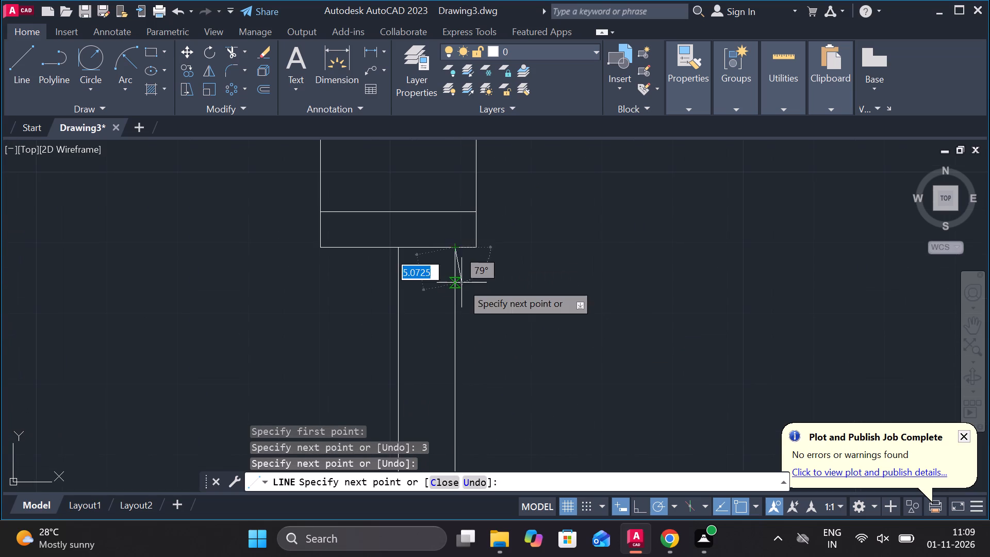
scroll(461, 283, down, 3)
key(Escape)
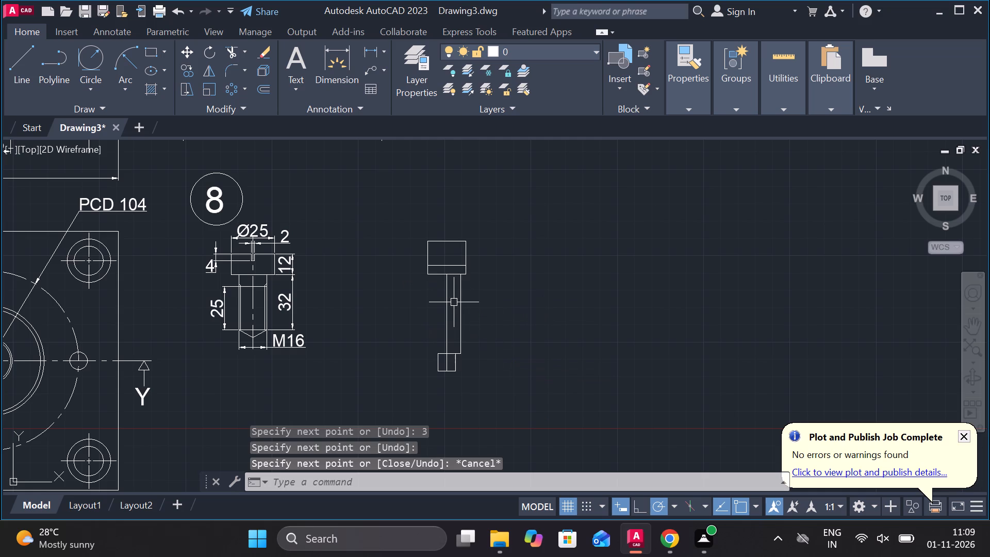
Mirror the shank's long side line and its short shoulder line about the vertical centre line, keeping the originals.
click(457, 316)
scroll(432, 363, up, 2)
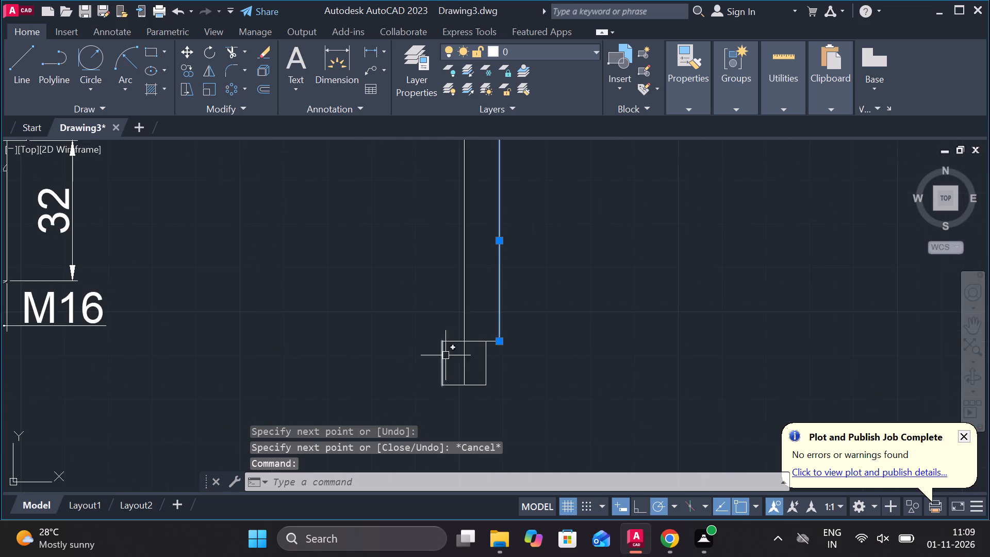
scroll(480, 345, up, 3)
click(506, 334)
scroll(552, 329, down, 2)
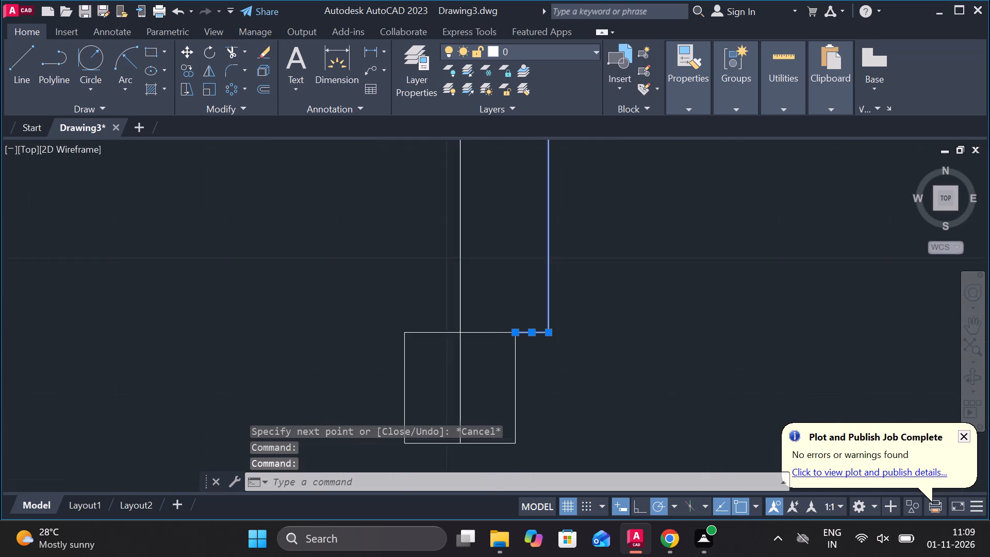
scroll(552, 329, down, 1)
text(MI)
key(space)
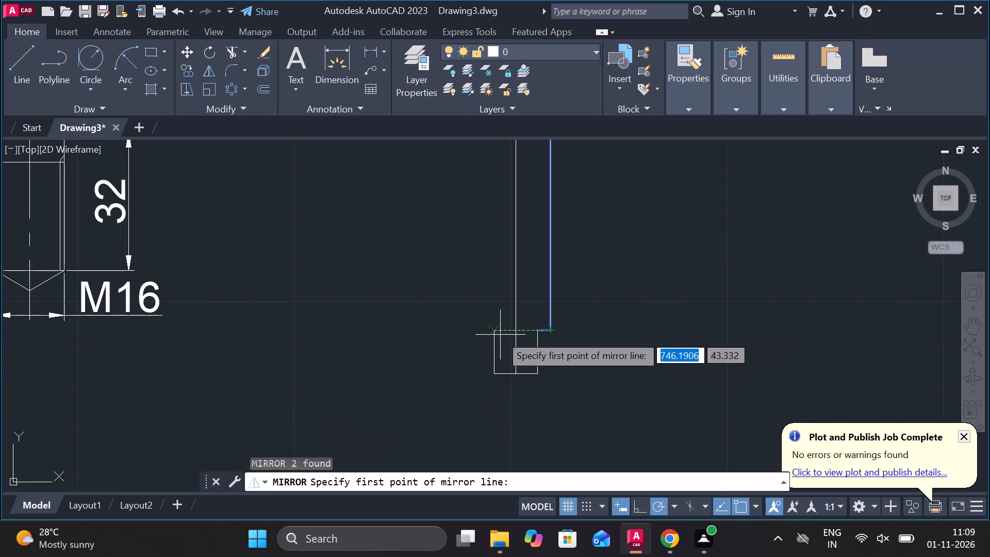
click(517, 335)
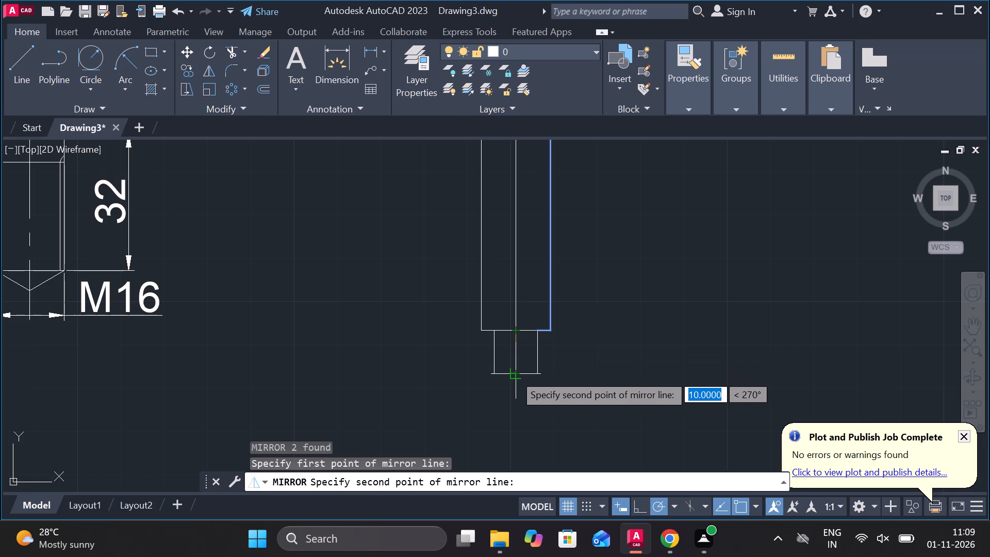
click(514, 374)
drag(538, 428, 516, 374)
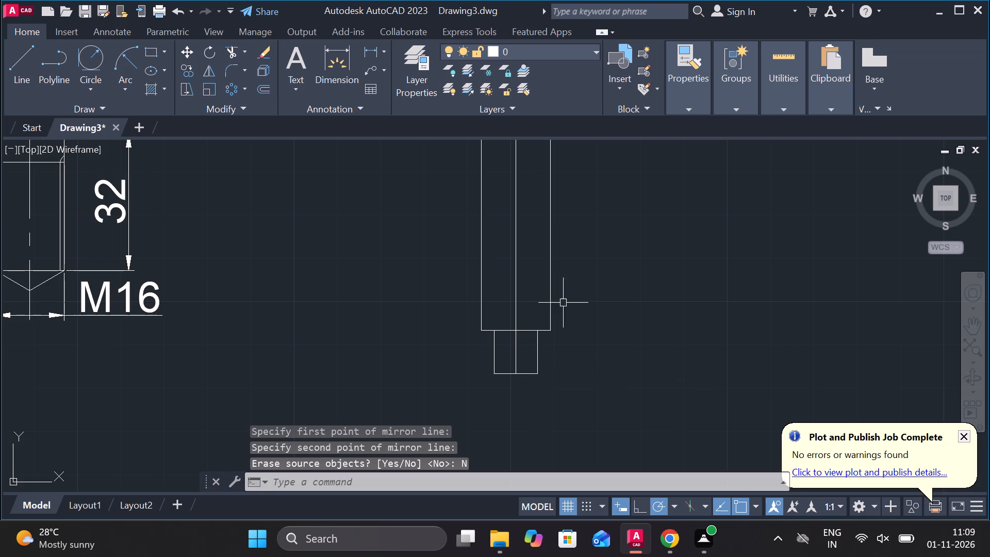
Offset both long side lines of the shank inward by 1 to form the thread lines.
middle_drag(565, 301, 536, 358)
middle_drag(438, 326, 436, 334)
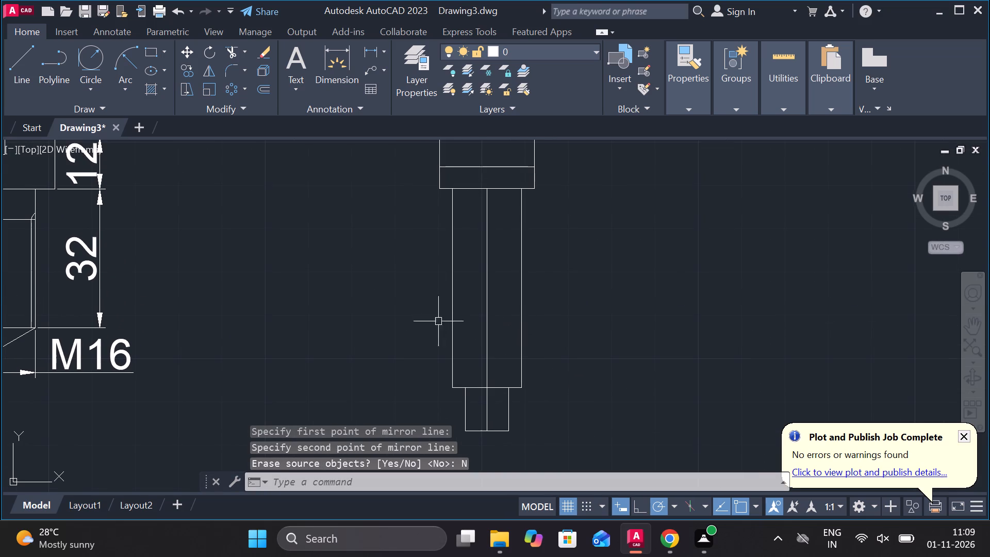
middle_drag(436, 334, 436, 340)
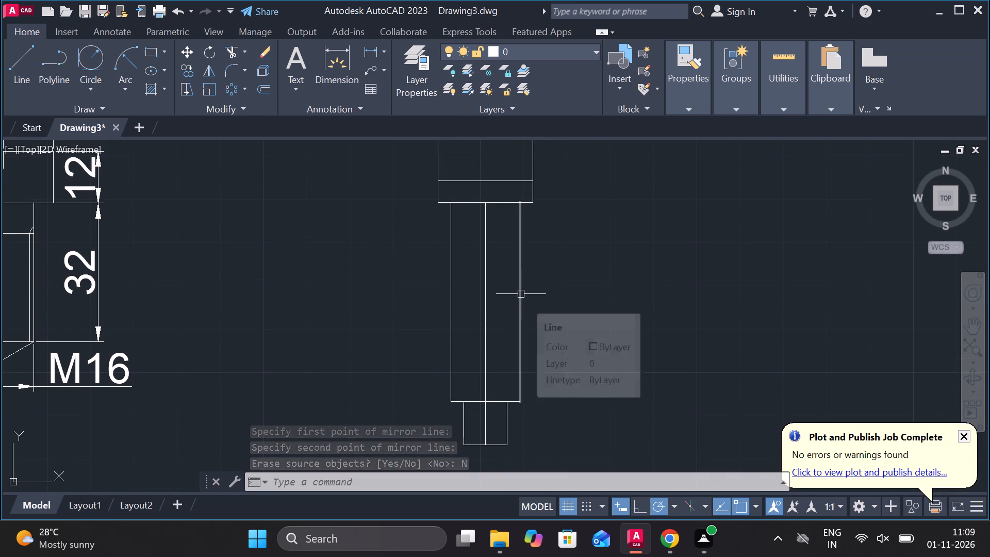
click(521, 294)
text(O)
key(space)
key(space)
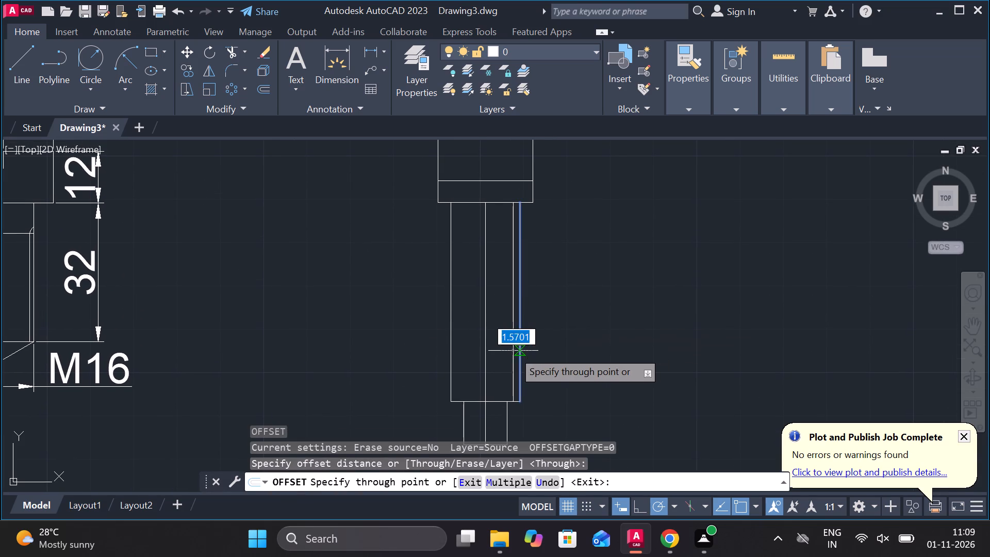
text(1)
key(space)
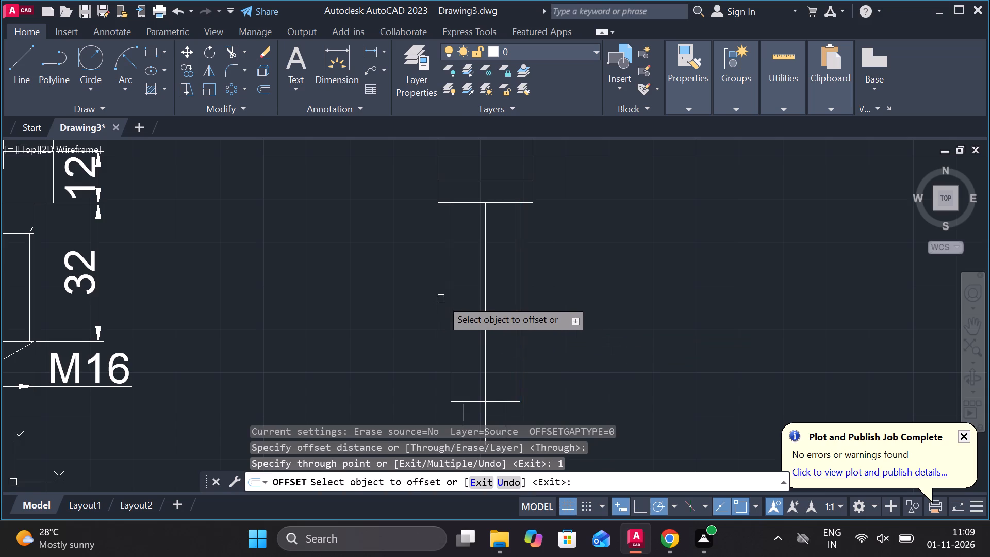
click(447, 294)
click(452, 308)
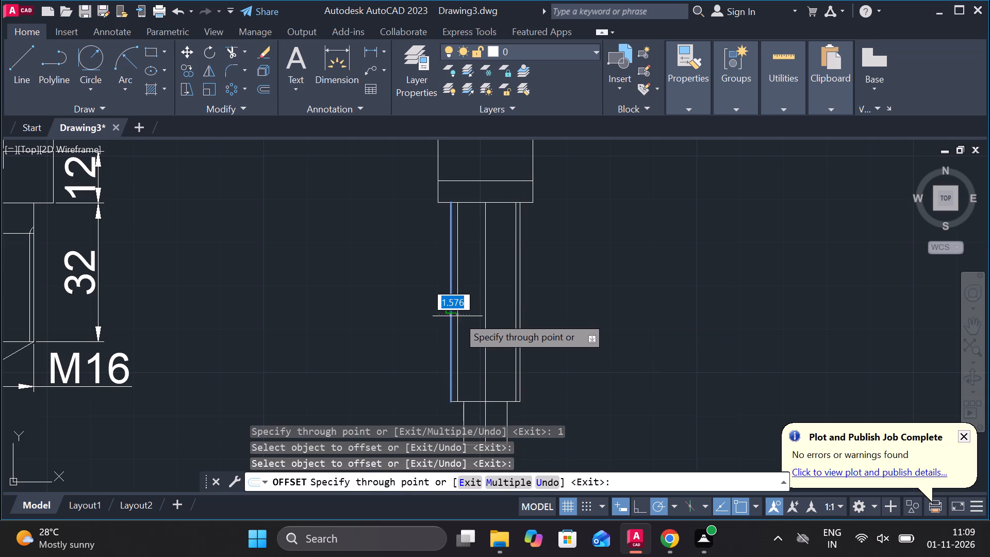
text(1)
key(space)
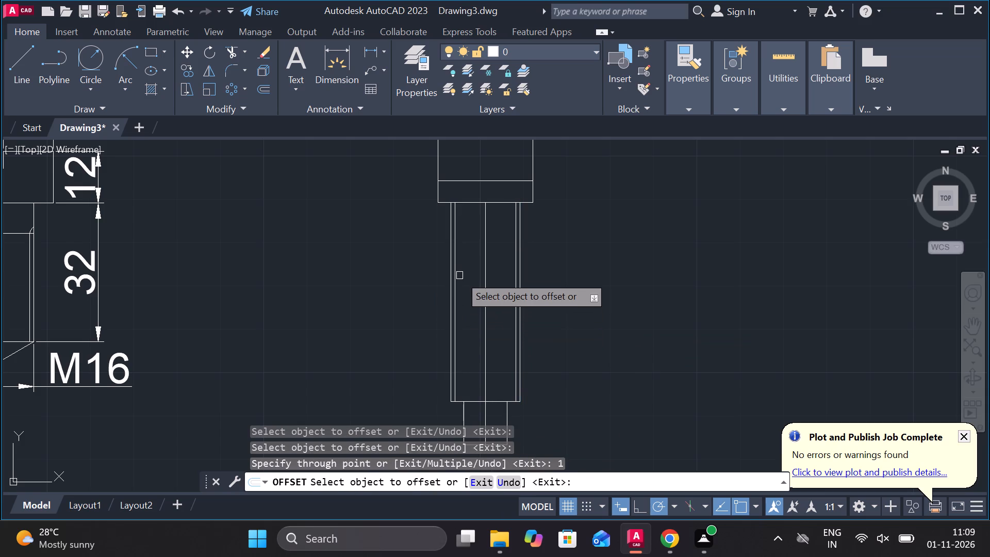
middle_drag(469, 329, 467, 371)
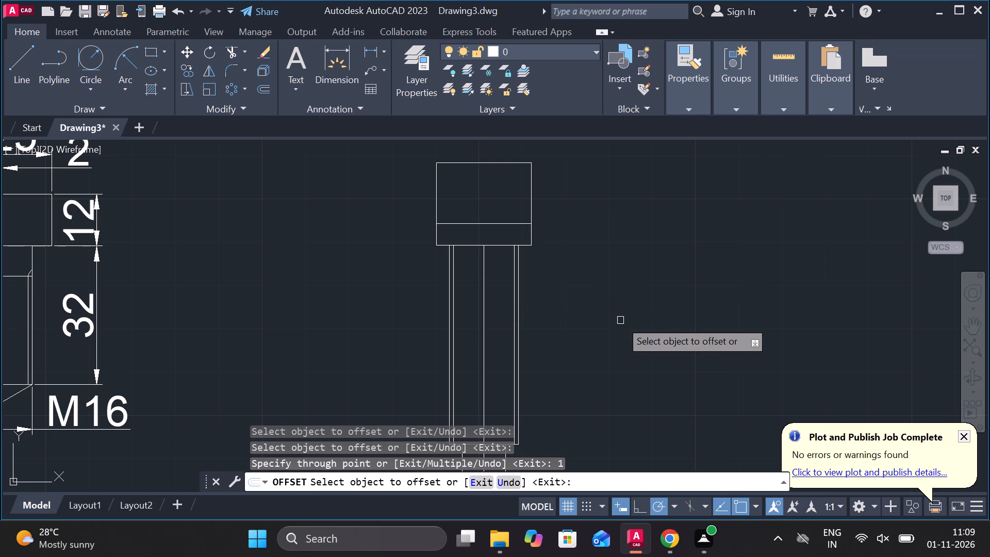
middle_drag(575, 276, 590, 317)
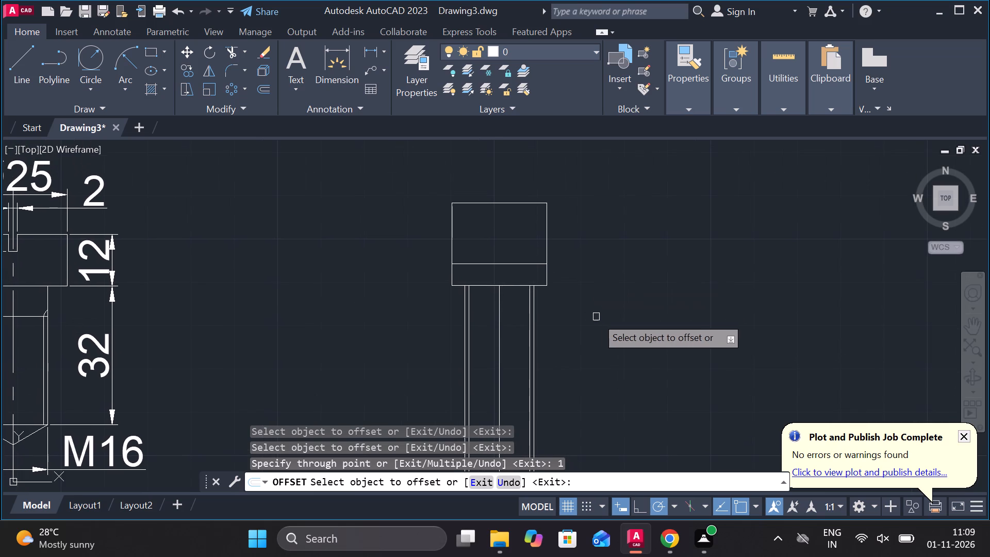
middle_drag(606, 356, 624, 415)
middle_drag(589, 355, 570, 351)
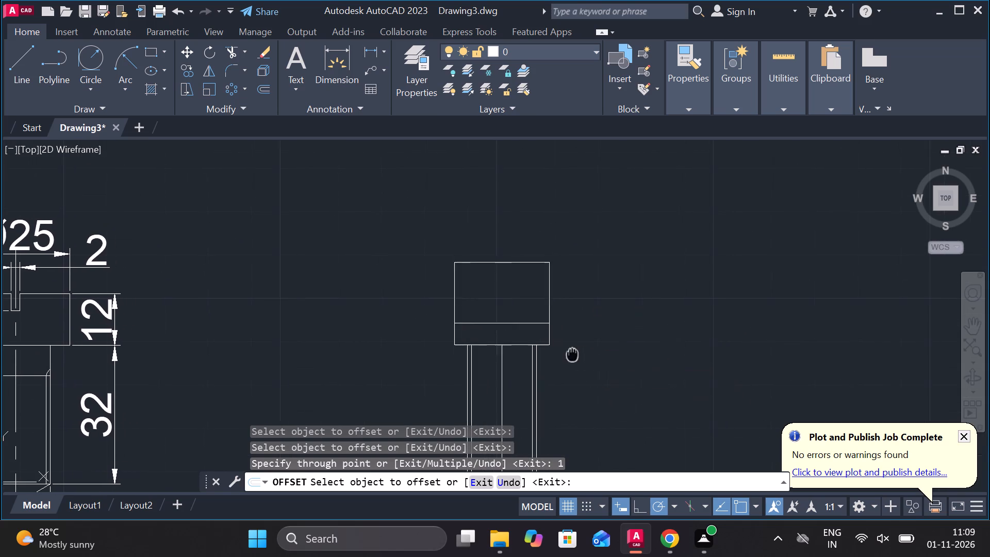
middle_drag(570, 351, 551, 310)
key(Escape)
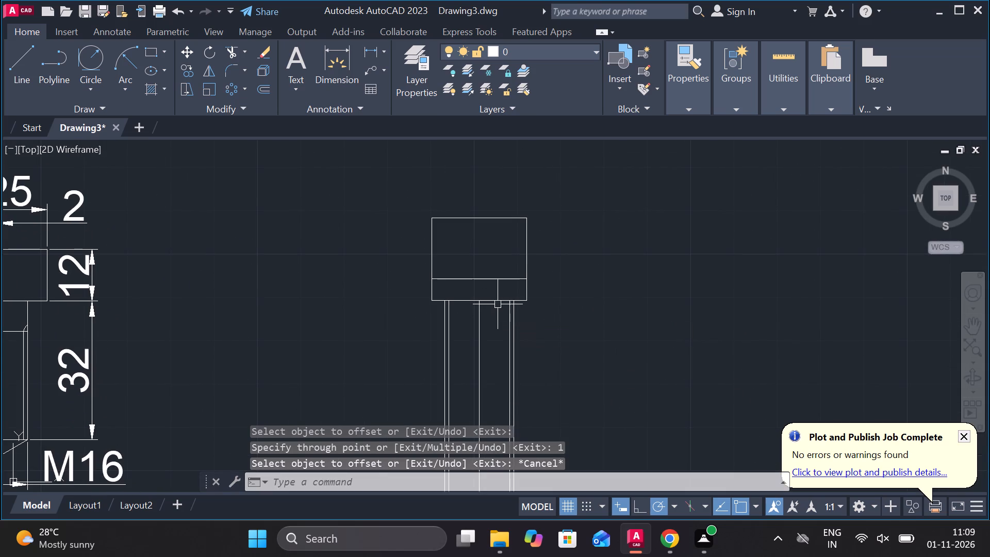
Offset the head's bottom edge 7 downward across the shank.
click(498, 303)
text(O)
key(space)
key(space)
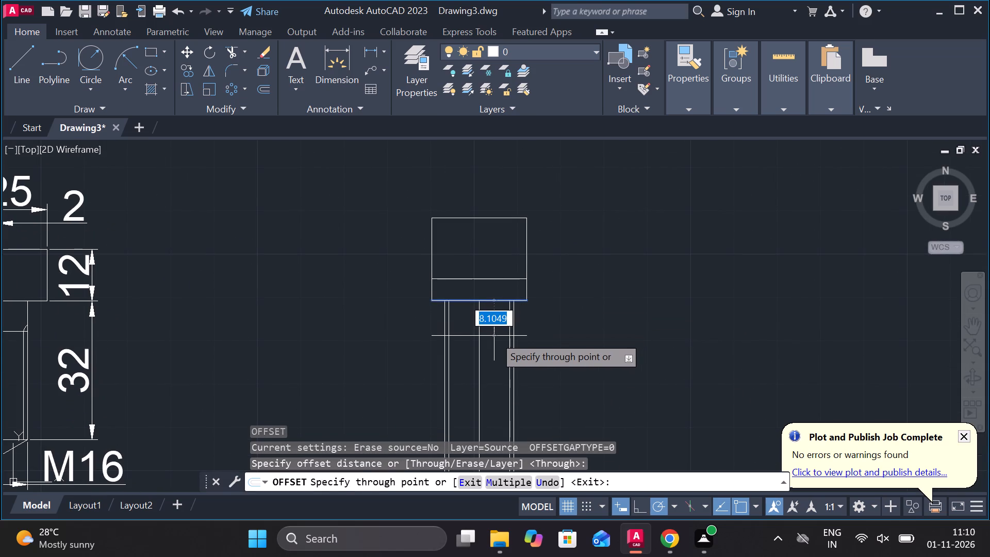
text(7)
key(space)
key(Escape)
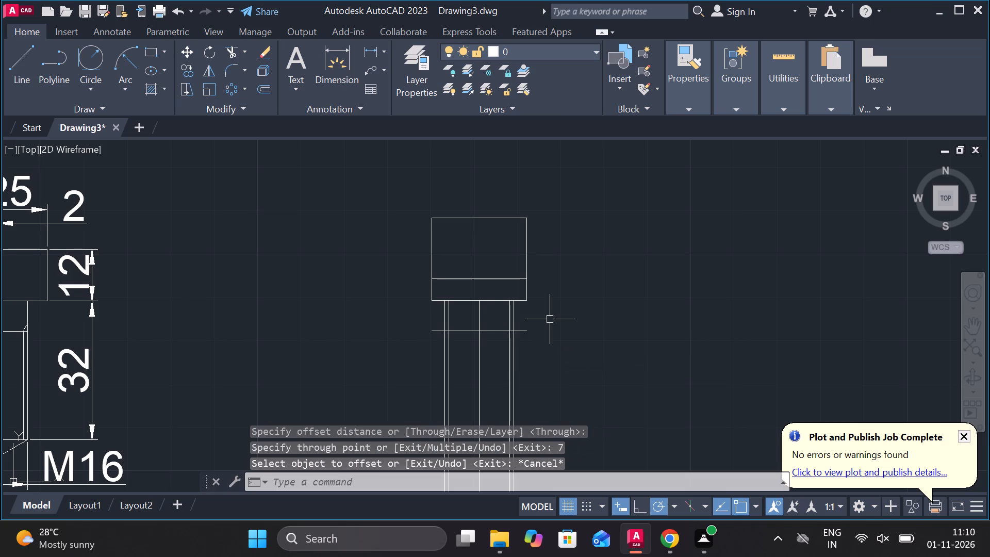
Trim the offset line's overhangs outside the shank and both inner thread lines between it and the head.
text(TR)
key(space)
scroll(412, 318, up, 3)
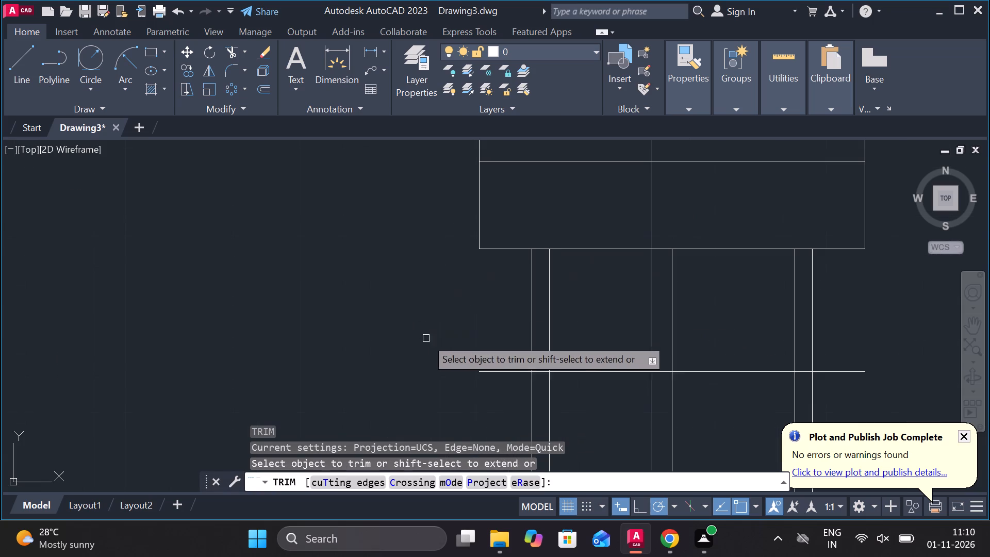
click(510, 371)
click(548, 346)
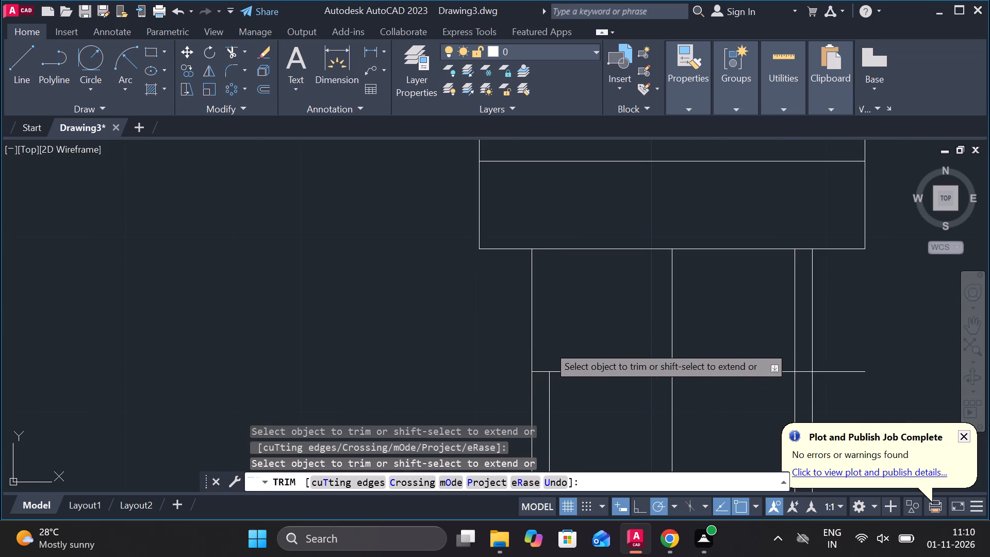
click(791, 321)
click(831, 371)
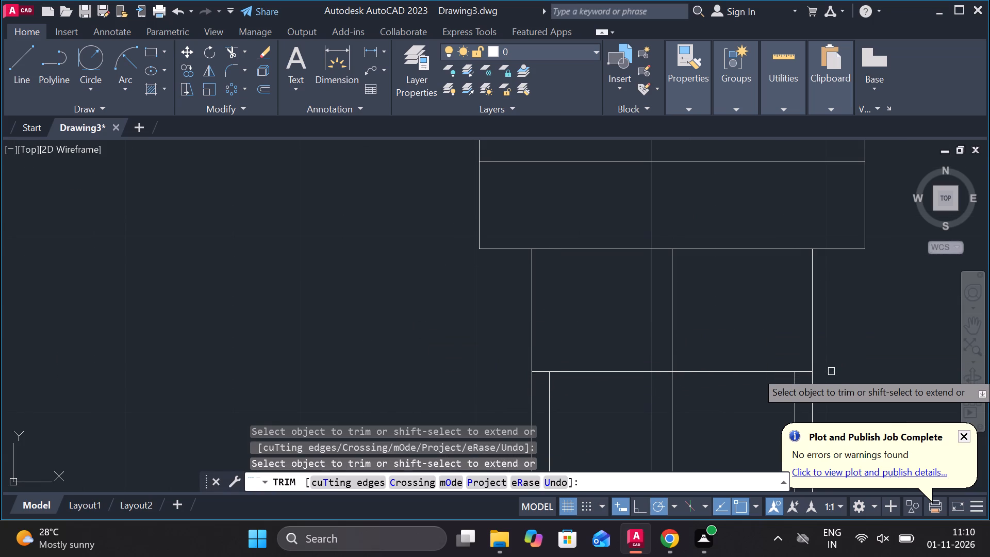
key(Escape)
Draw a small start-end-radius arc from the left thread line's upper end to the shank's left side.
click(123, 59)
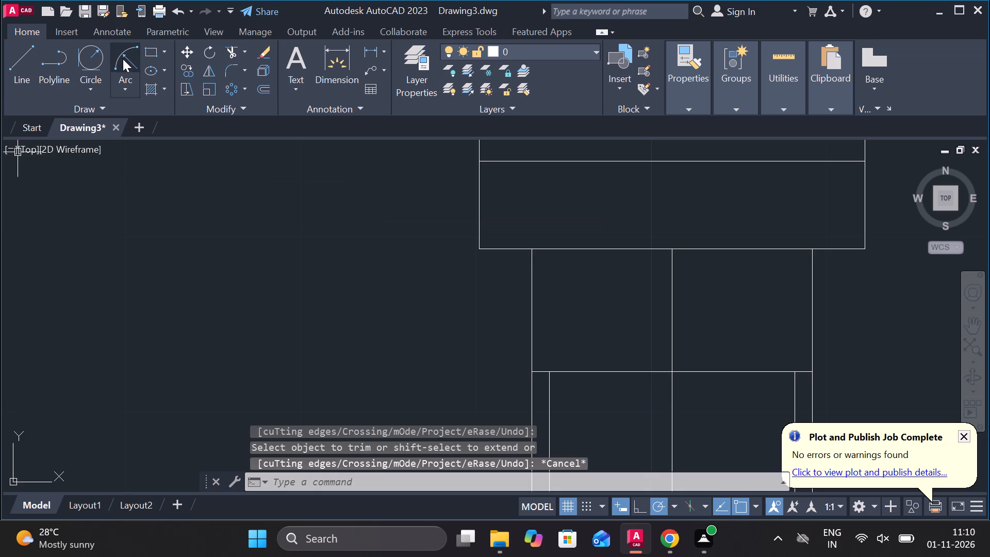
click(548, 375)
click(530, 347)
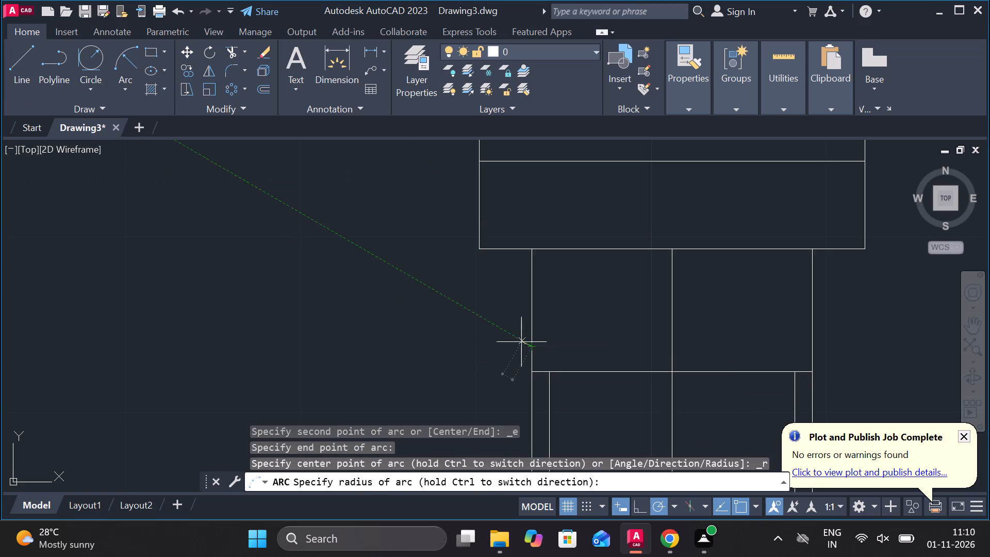
click(482, 324)
key(Escape)
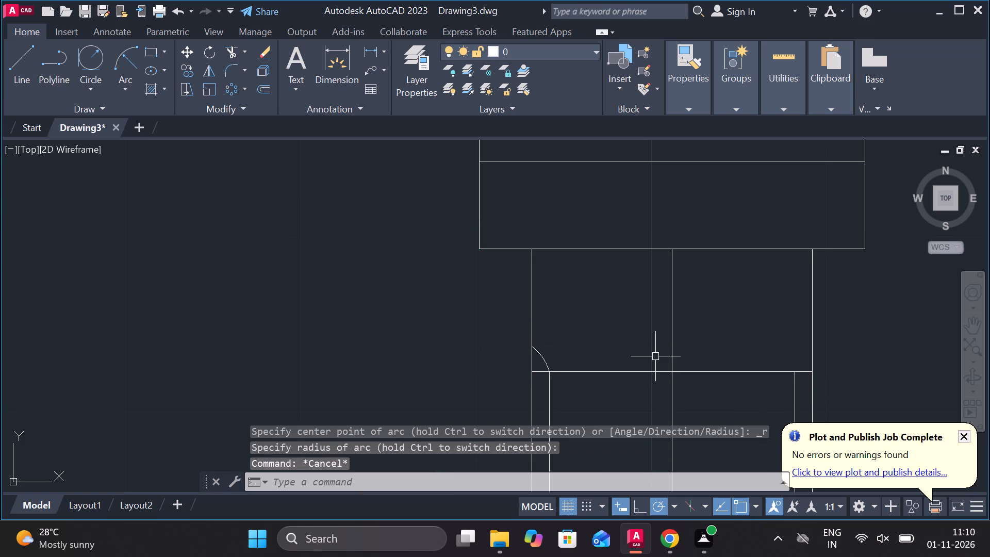
Mirror the thread run-out arc about the shank's centre line, keeping the original.
click(539, 358)
scroll(564, 346, down, 2)
text(MI)
key(space)
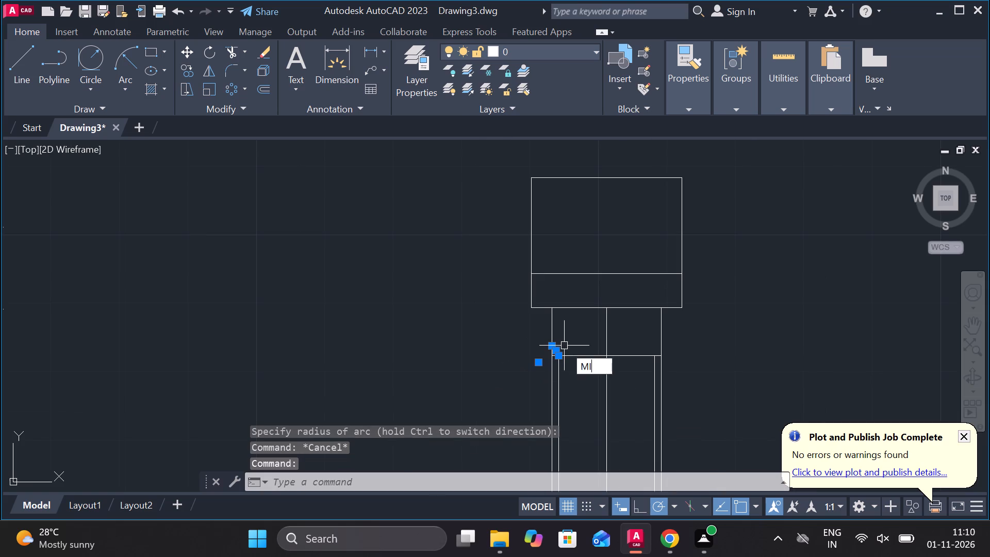
click(609, 361)
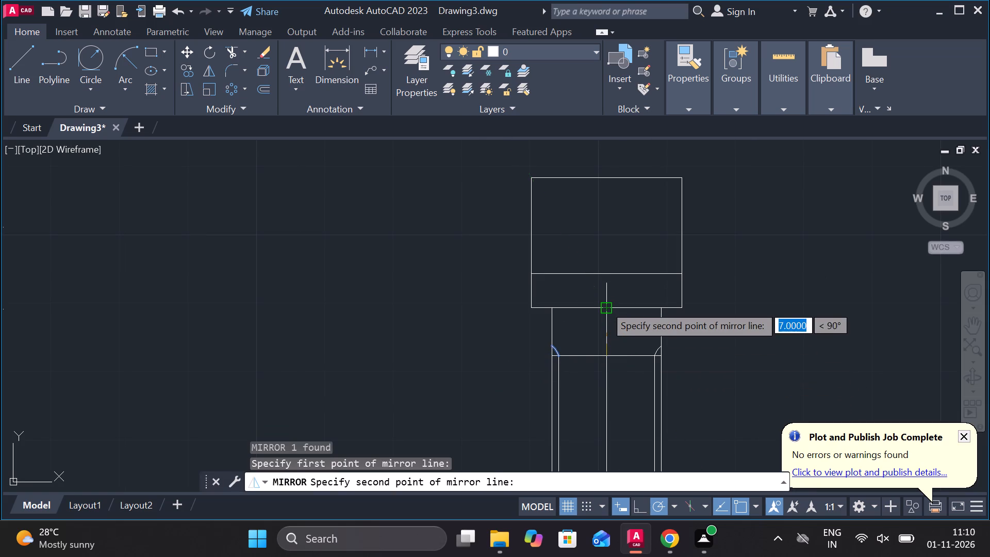
click(605, 305)
drag(622, 365, 605, 306)
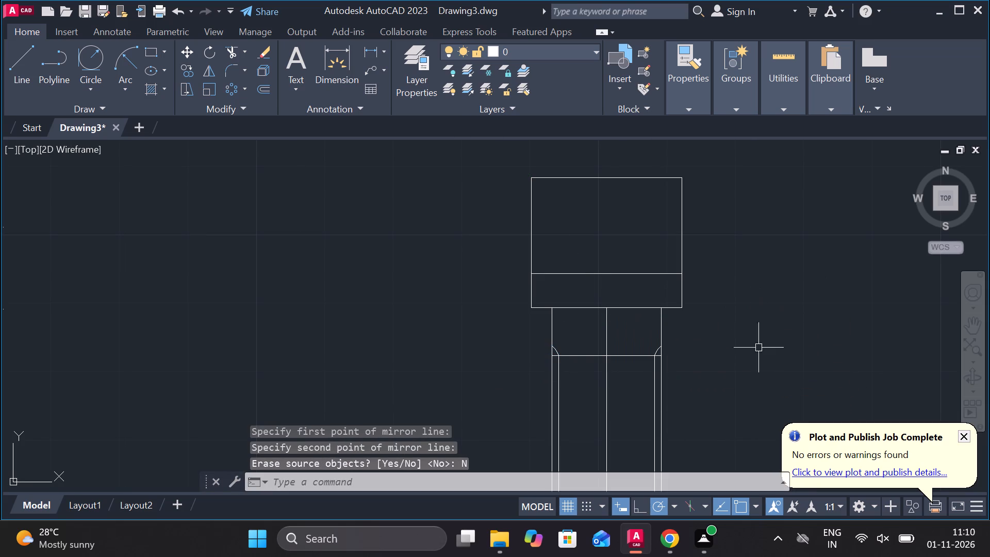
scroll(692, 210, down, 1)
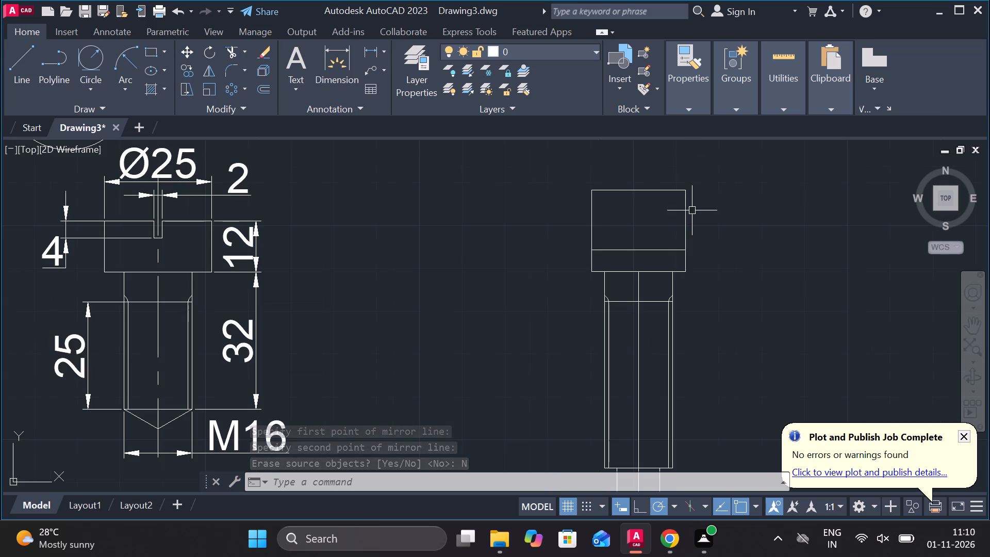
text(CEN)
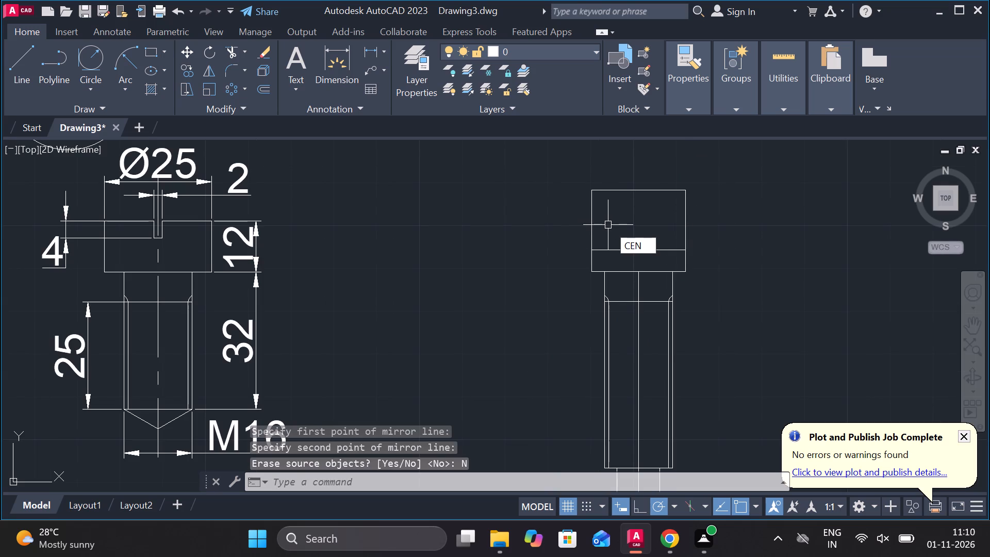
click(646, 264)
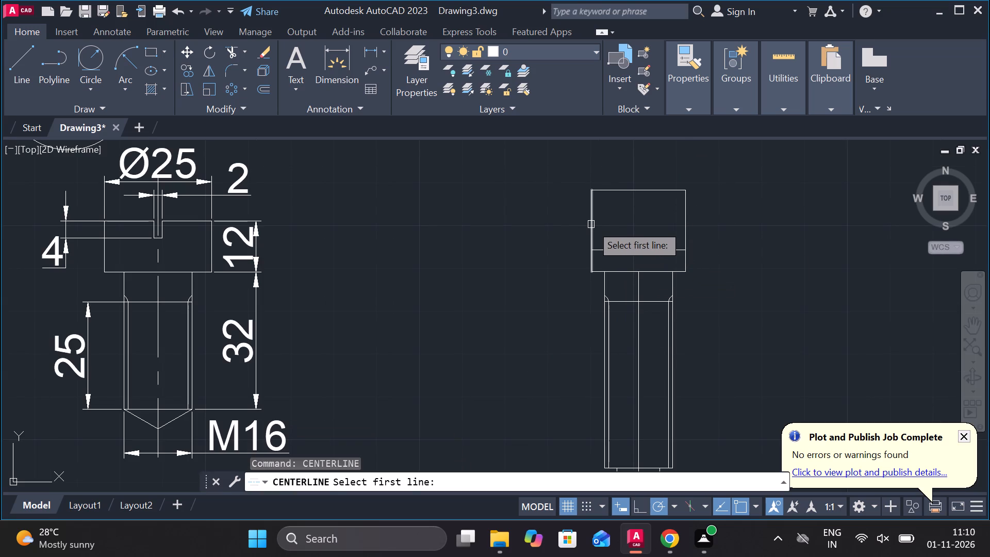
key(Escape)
Erase the plain vertical line through the middle of the shank.
click(642, 333)
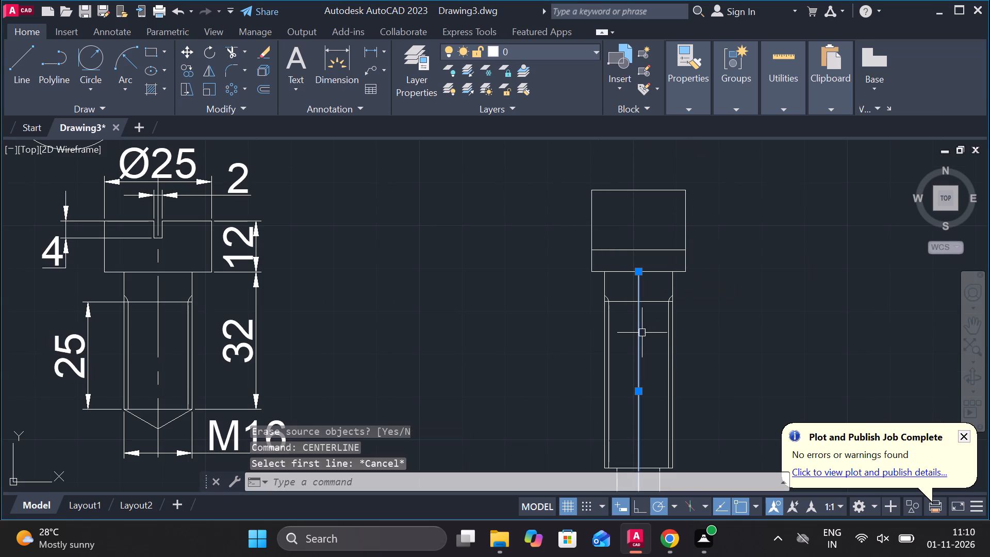
text(E)
key(space)
Add an associative centerline between the two vertical sides of the head.
text(CEN)
click(653, 364)
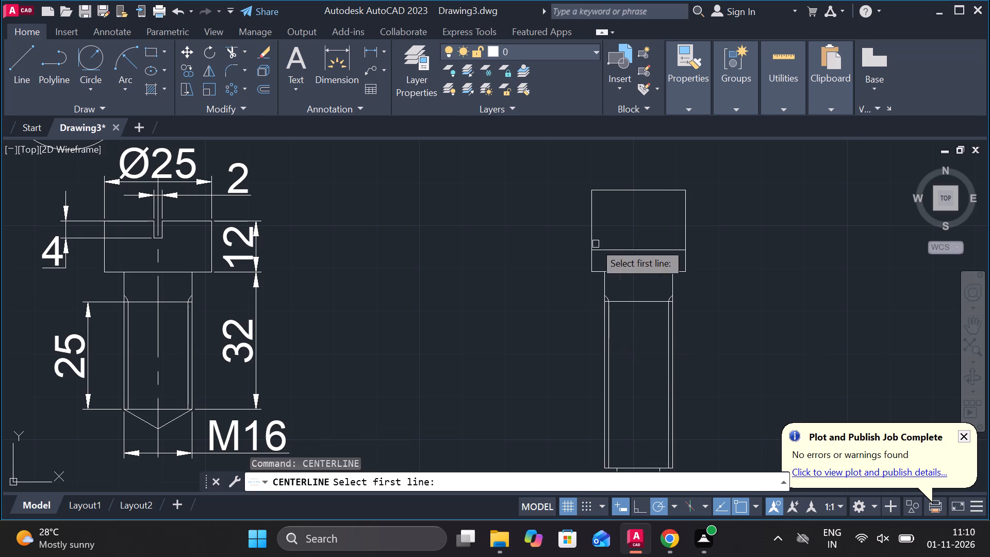
click(589, 228)
click(686, 212)
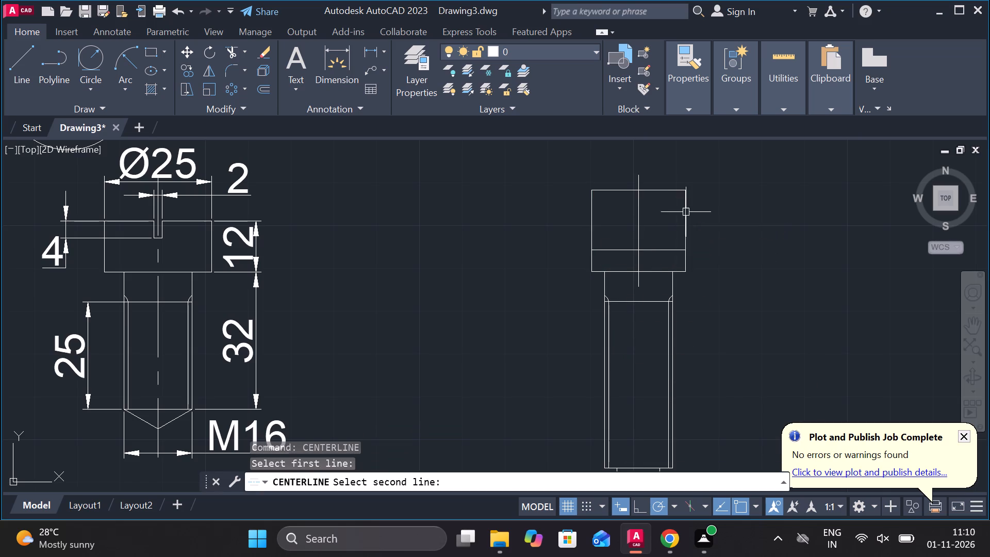
scroll(721, 237, down, 1)
key(Escape)
Stretch the centerline so it runs the screw's full length, past the lower tip and above the head.
click(671, 243)
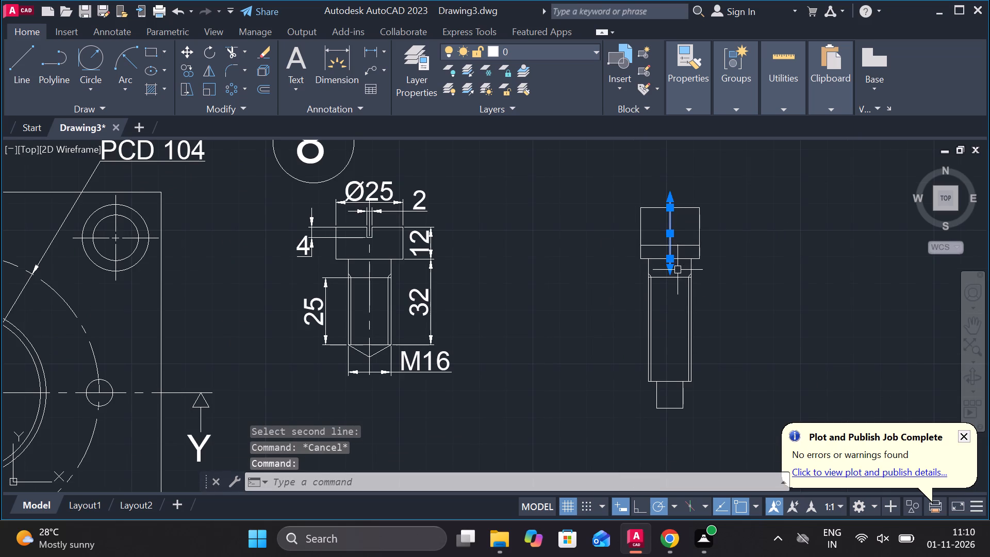
click(672, 270)
click(648, 433)
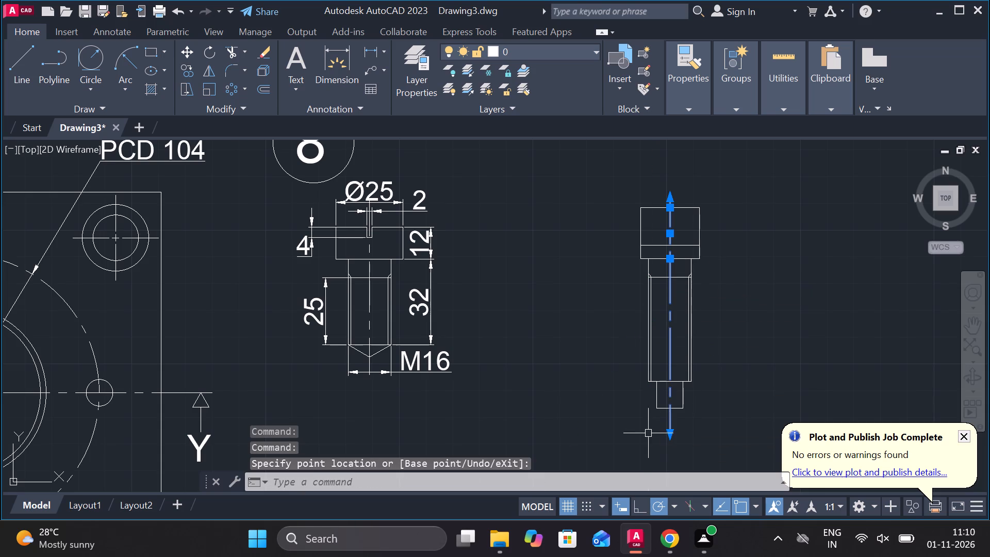
click(672, 198)
click(665, 162)
key(Escape)
middle_drag(737, 274, 665, 272)
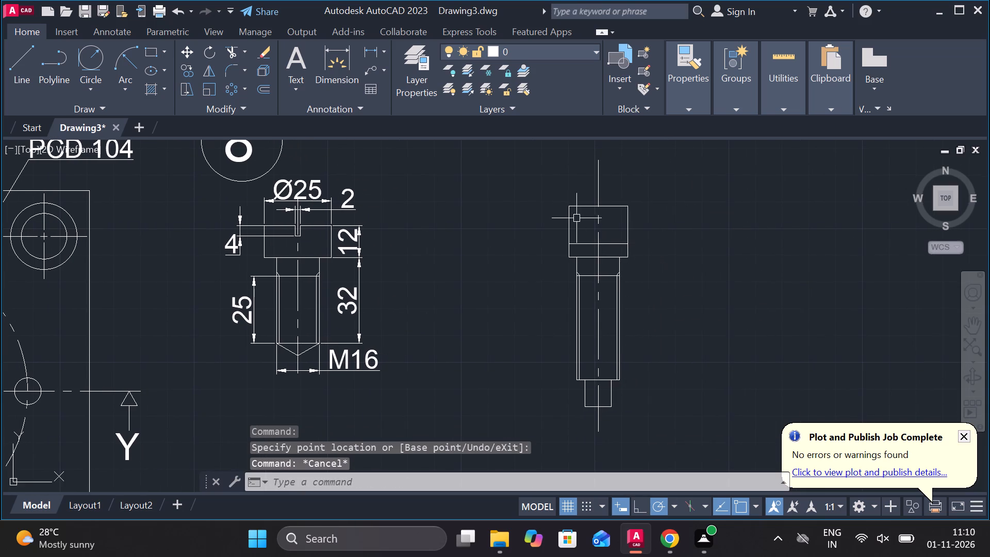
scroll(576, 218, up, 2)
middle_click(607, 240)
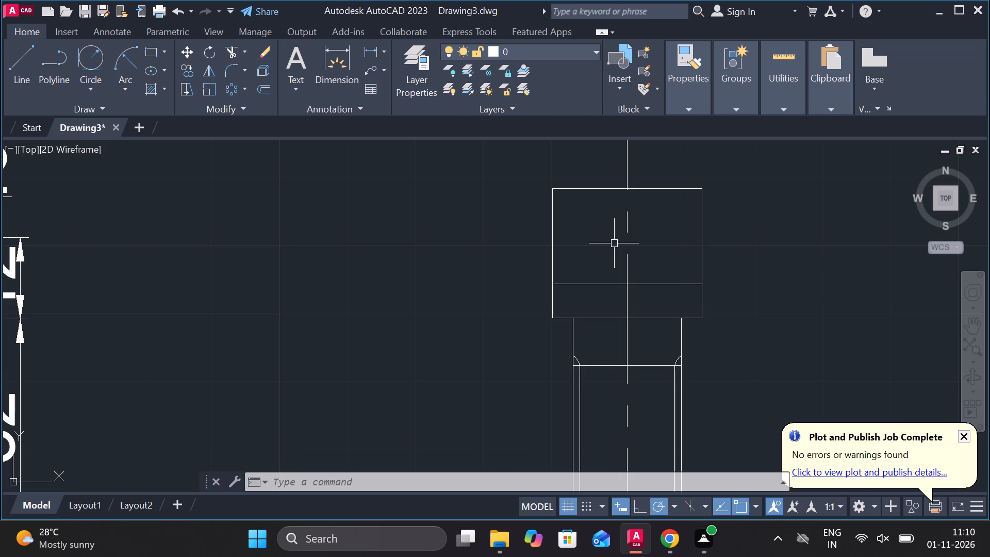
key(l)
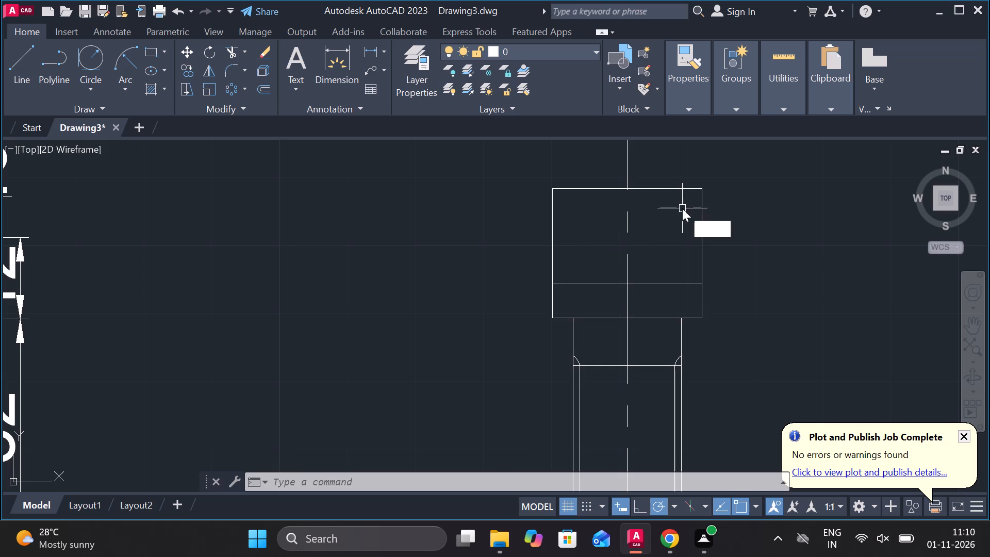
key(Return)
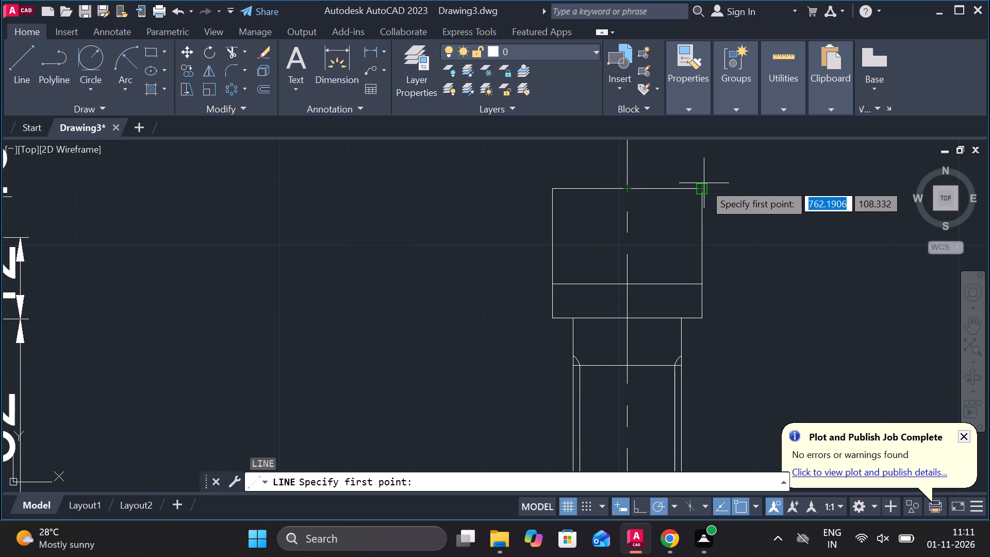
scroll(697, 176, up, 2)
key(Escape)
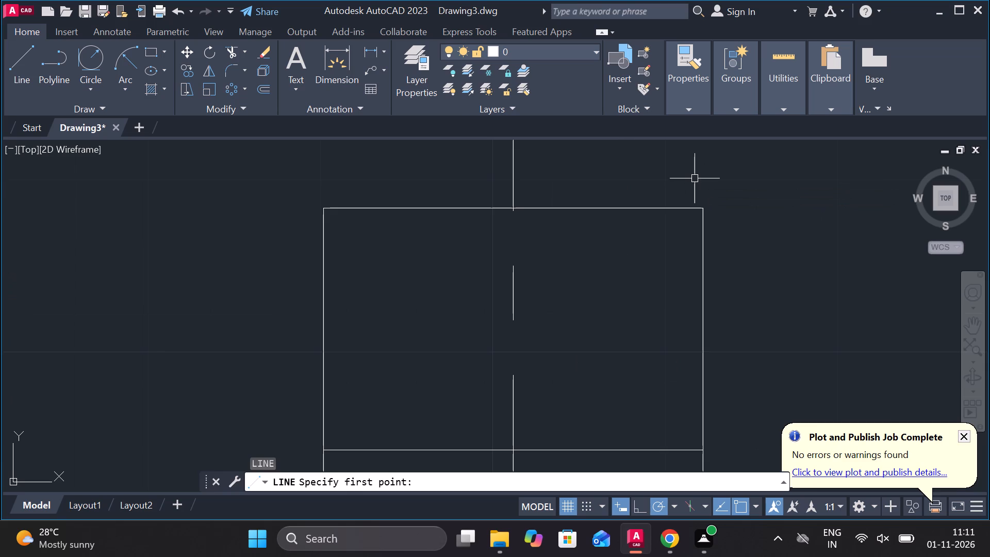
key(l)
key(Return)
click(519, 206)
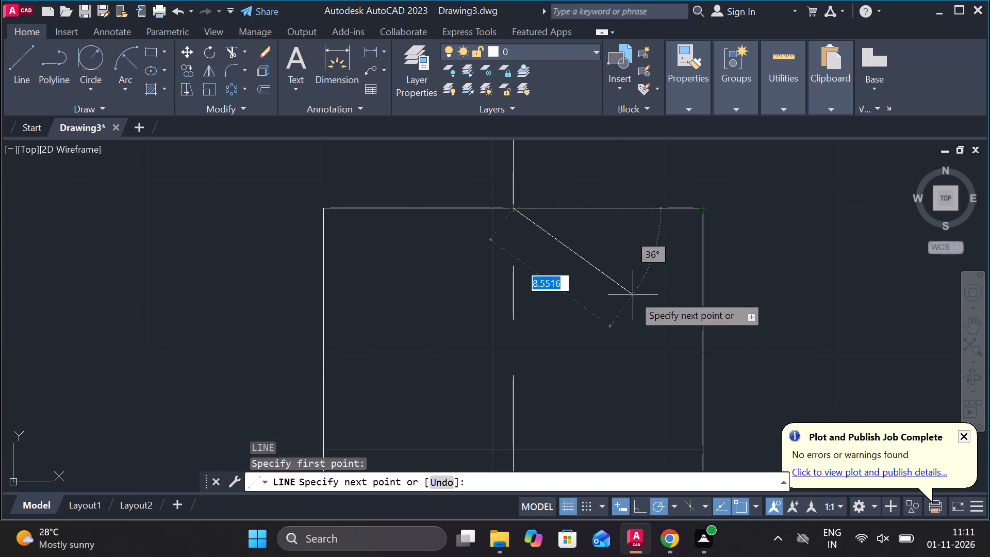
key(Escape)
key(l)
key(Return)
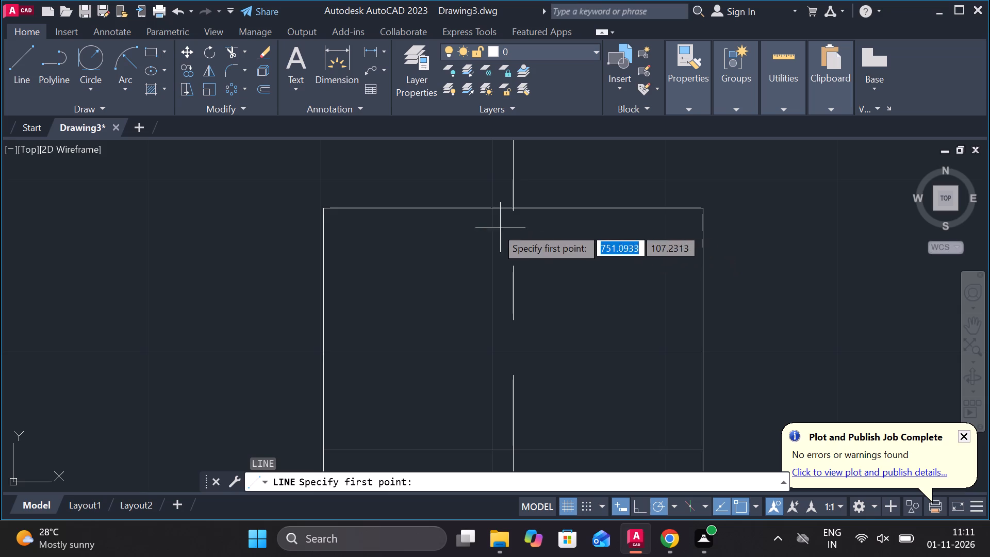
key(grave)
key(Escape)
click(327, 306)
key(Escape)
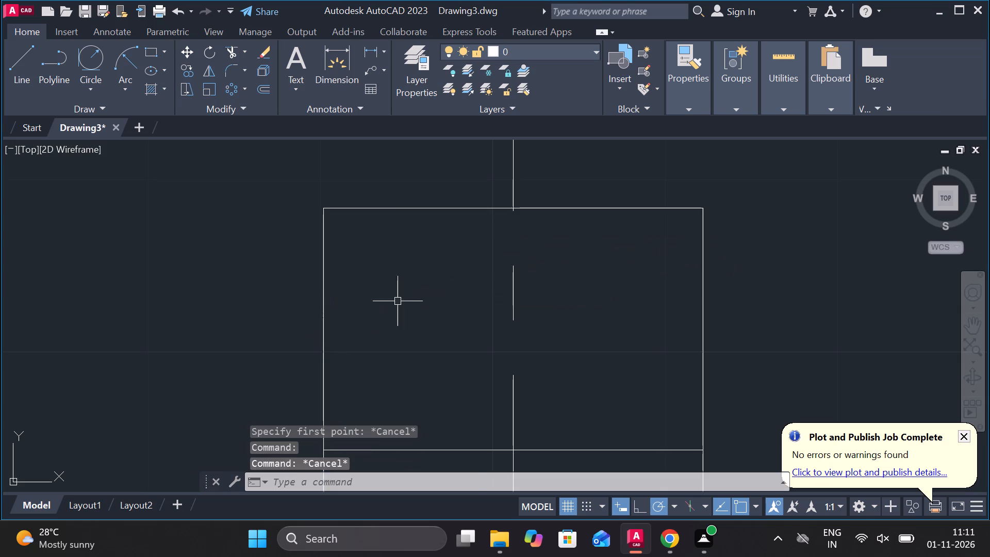
Draw a vertical line from the midpoint of the head's top edge down to the horizontal line inside the head.
scroll(417, 297, down, 1)
key(l)
key(Return)
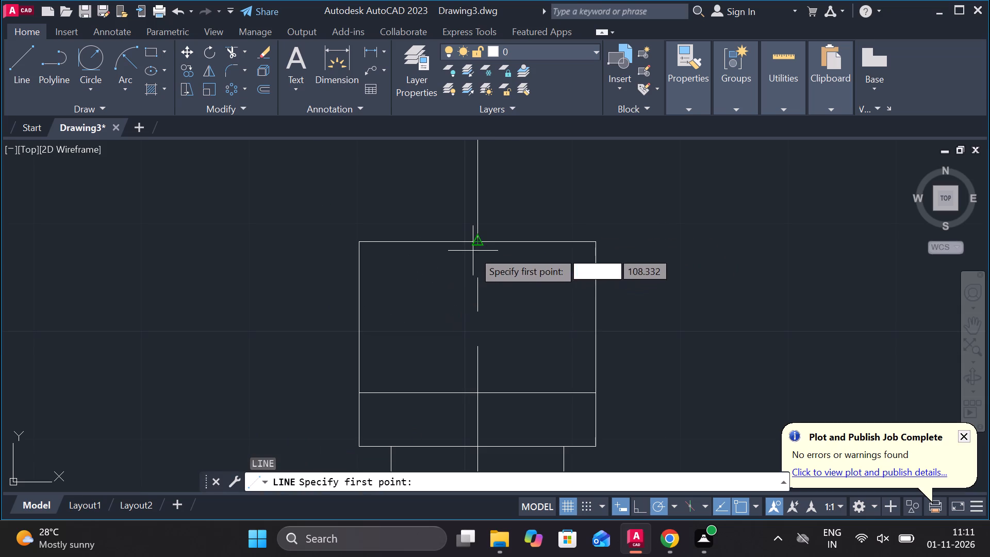
click(477, 243)
click(472, 392)
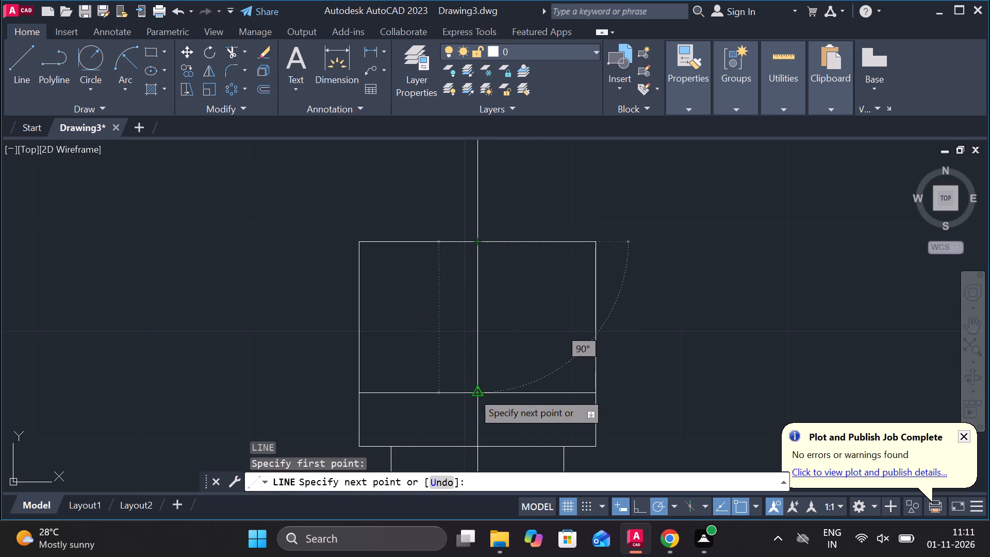
key(Escape)
Offset the vertical line inside the head by 1 to both sides of the centerline.
click(480, 328)
key(o)
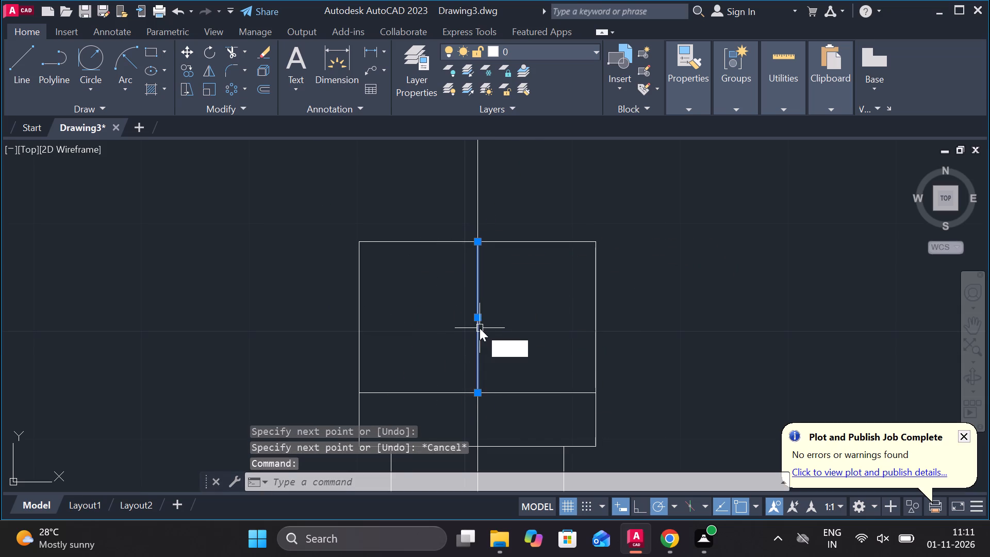
key(Return)
key(Return)
text(1)
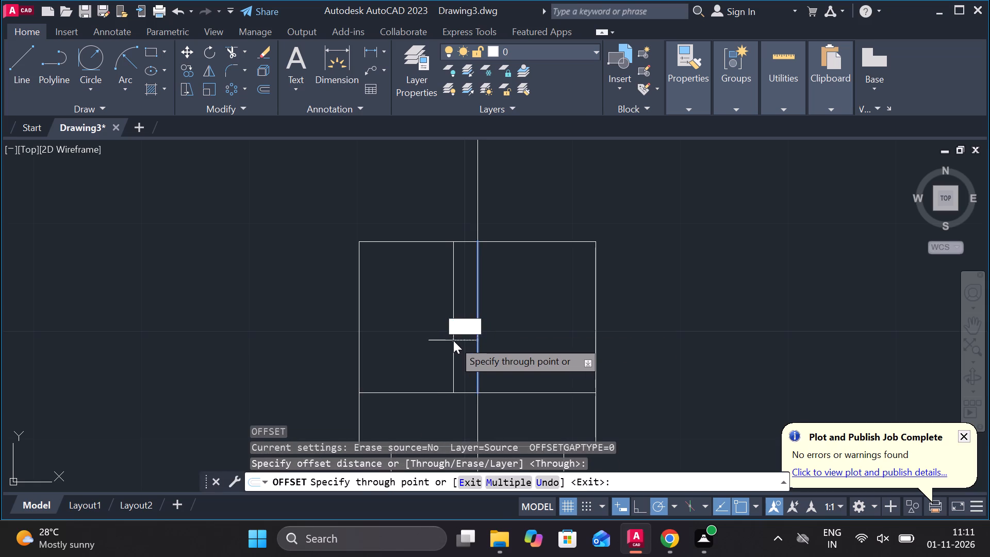
key(space)
click(478, 334)
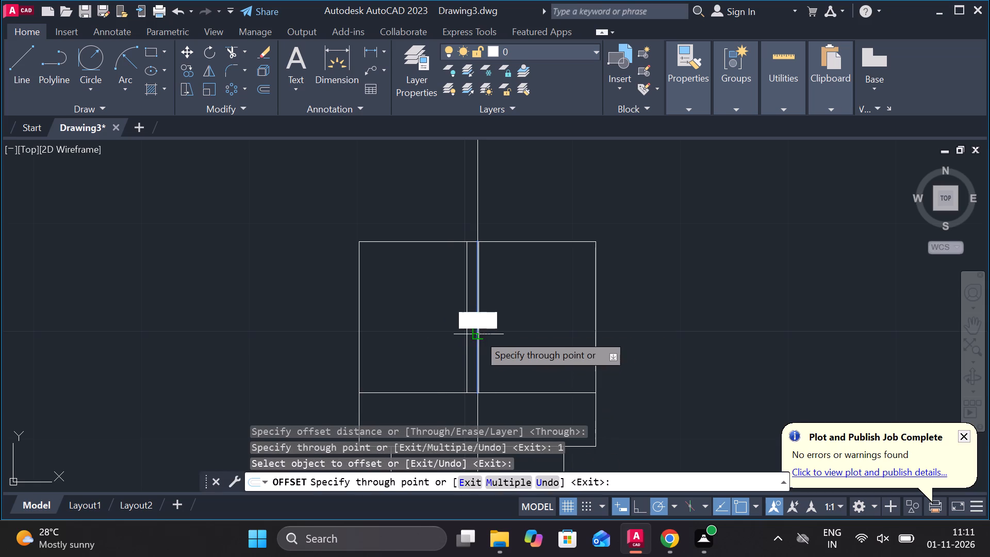
text(1)
key(space)
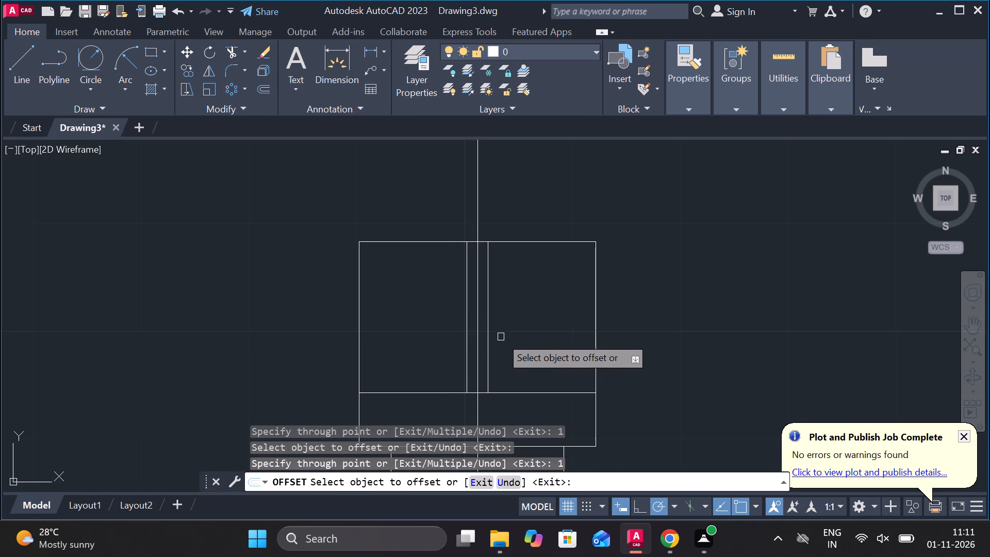
key(Escape)
Erase the middle vertical line between the two offset lines in the head.
click(477, 339)
text(E)
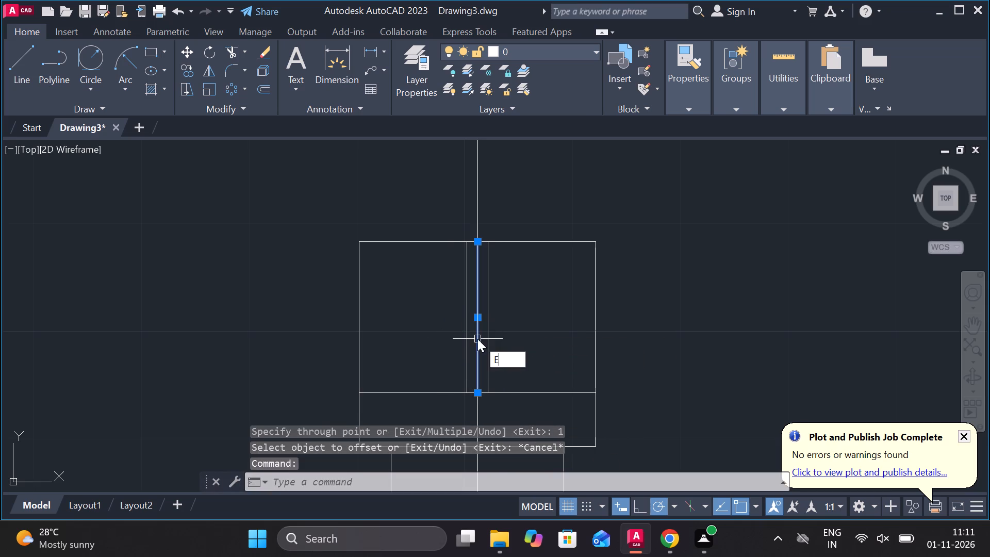
key(space)
Trim the head's inner horizontal line between the two offset vertical lines.
text(TR)
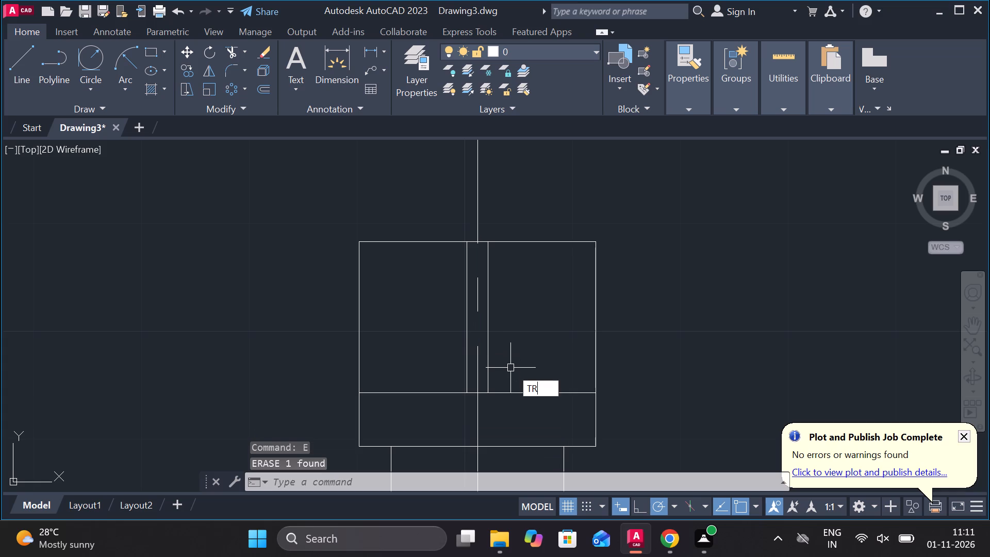
key(space)
scroll(514, 388, down, 1)
scroll(494, 400, up, 3)
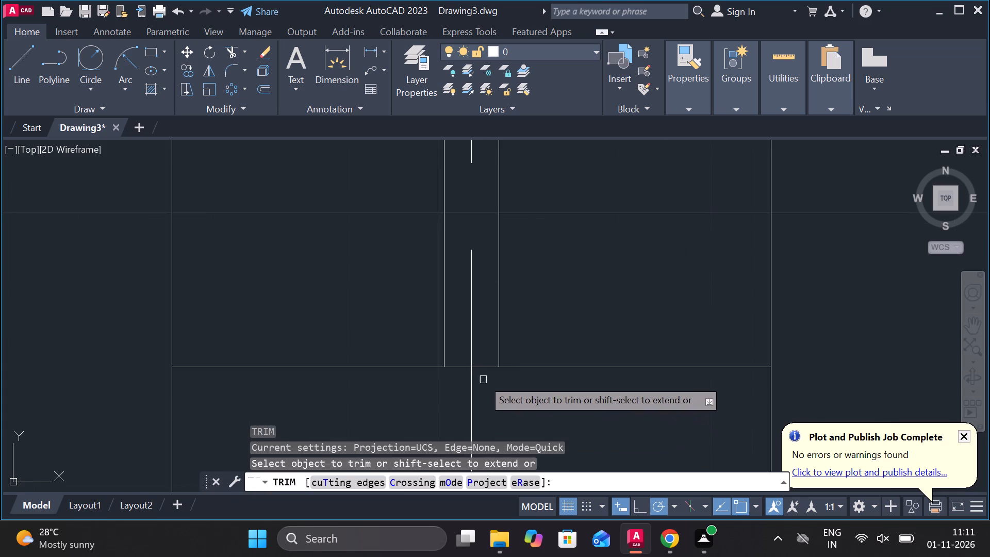
click(481, 370)
click(466, 368)
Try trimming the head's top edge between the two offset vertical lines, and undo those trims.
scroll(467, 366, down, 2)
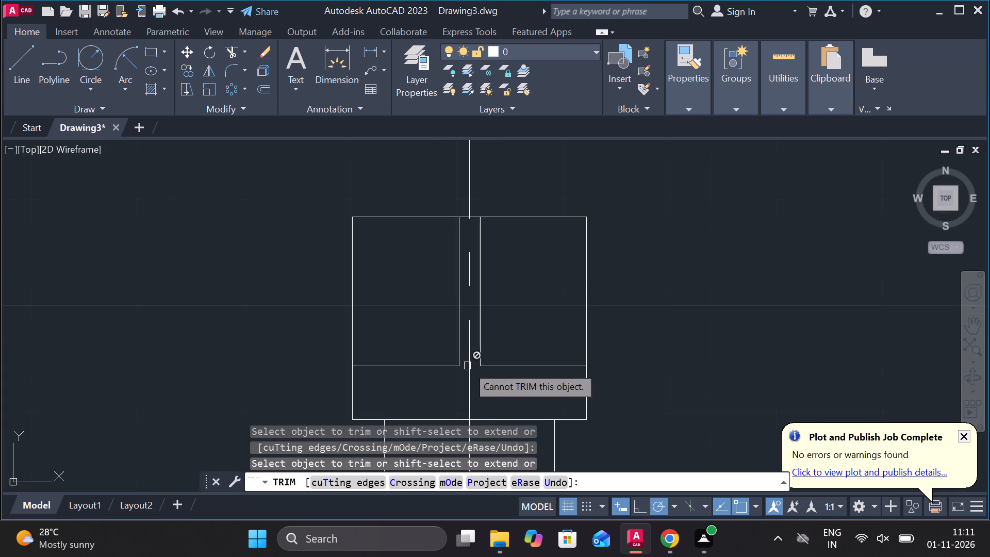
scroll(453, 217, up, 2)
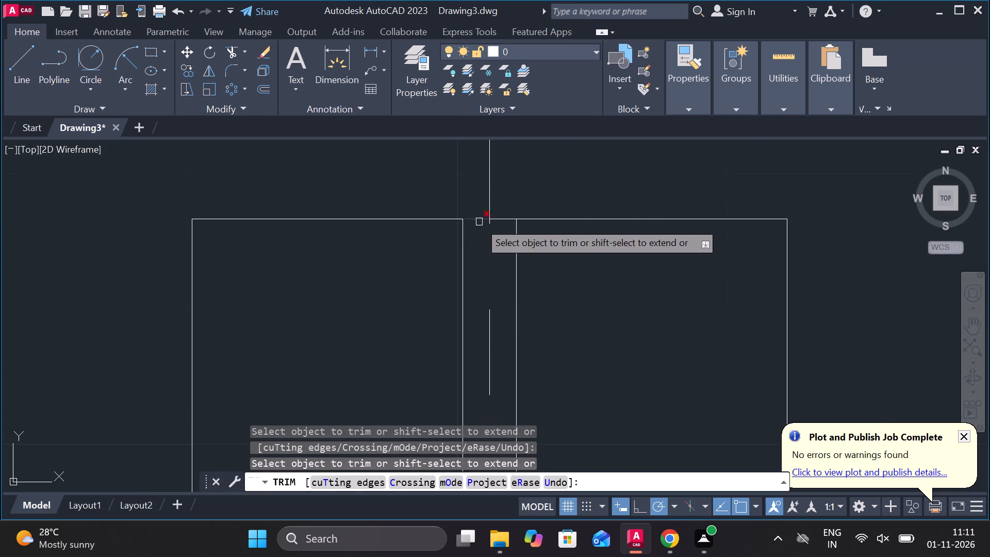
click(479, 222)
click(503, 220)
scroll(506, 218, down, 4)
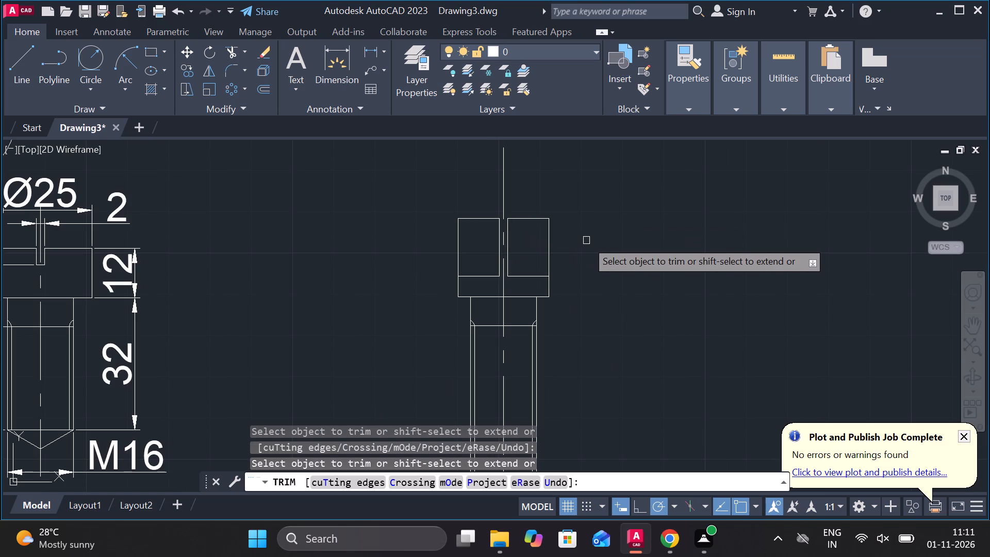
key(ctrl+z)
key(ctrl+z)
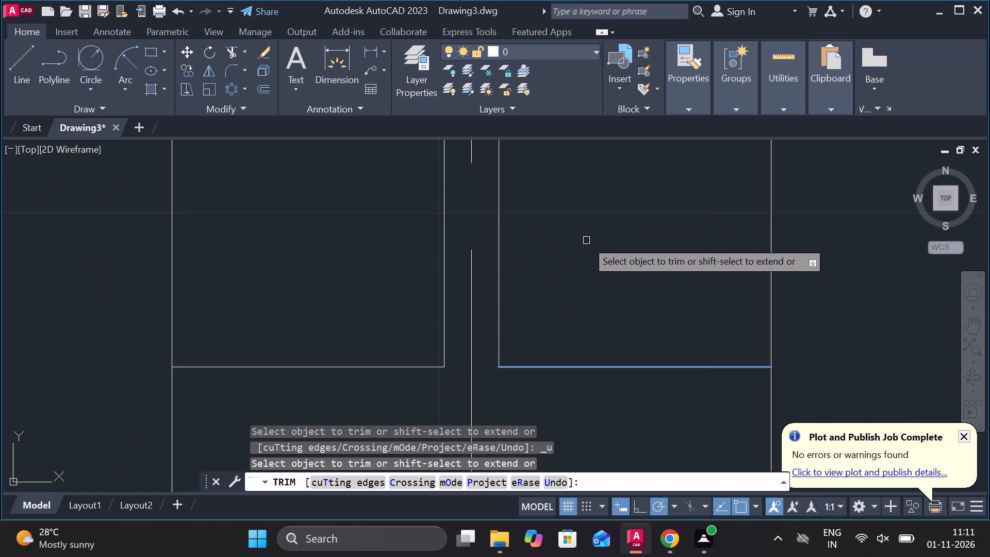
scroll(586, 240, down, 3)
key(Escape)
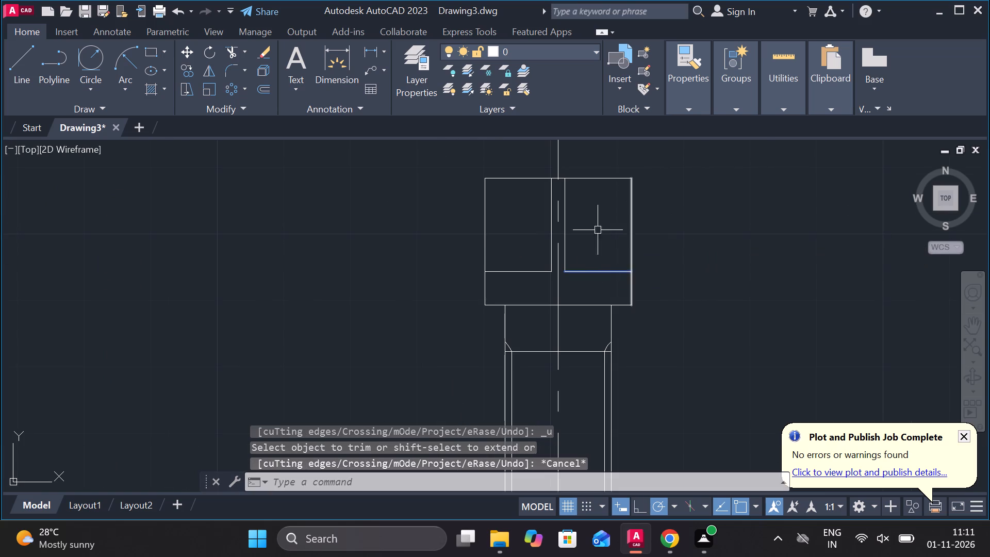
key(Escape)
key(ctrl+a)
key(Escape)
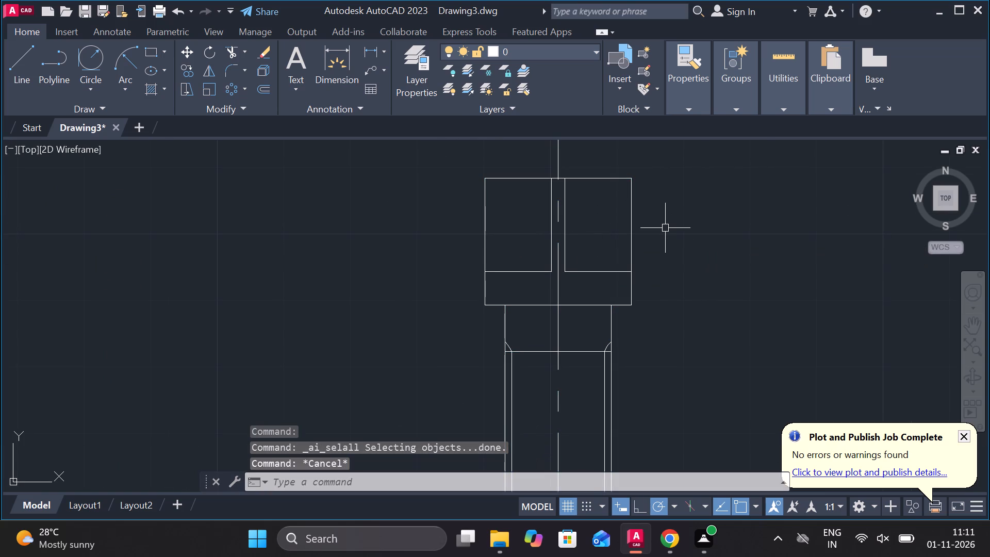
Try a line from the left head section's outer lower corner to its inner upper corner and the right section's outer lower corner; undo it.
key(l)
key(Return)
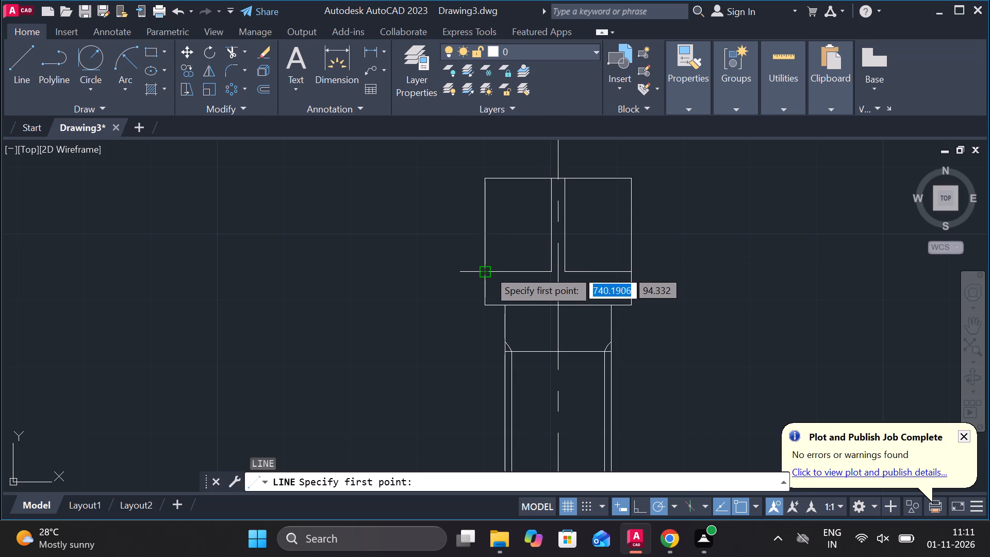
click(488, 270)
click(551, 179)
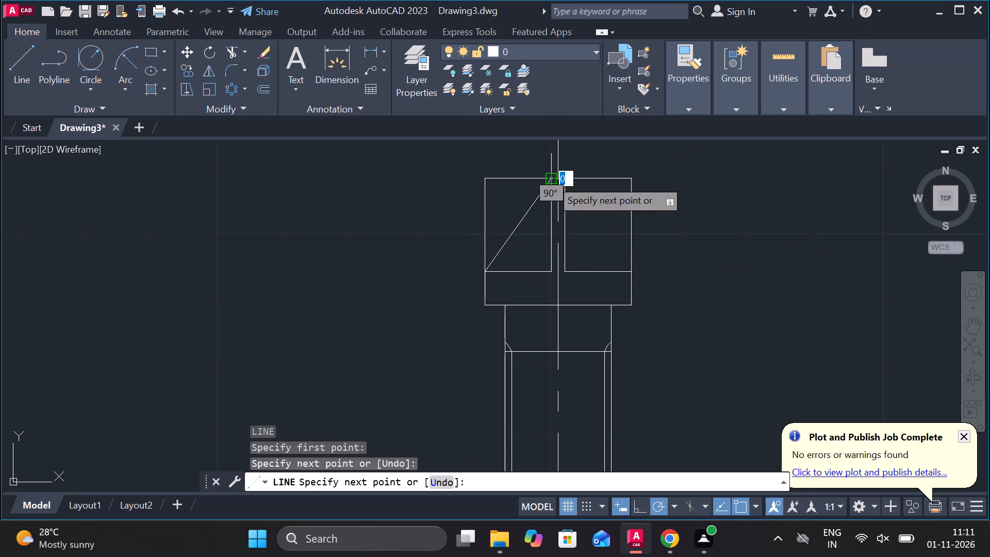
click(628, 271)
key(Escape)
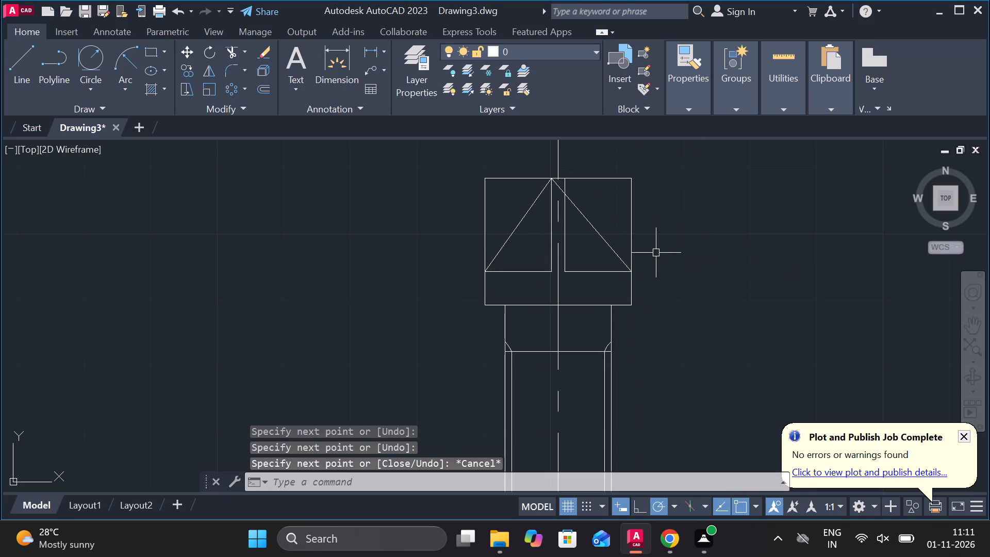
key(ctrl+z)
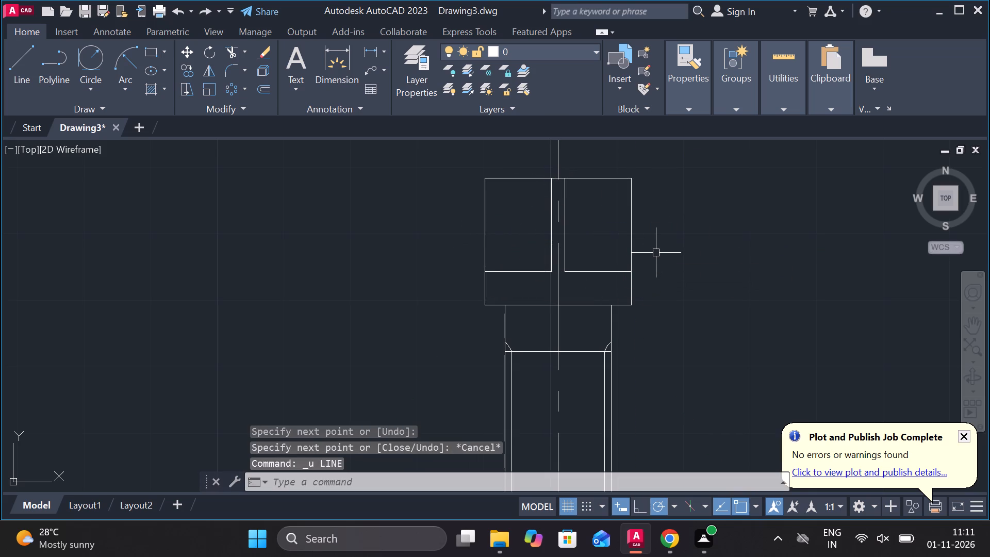
Draw two crossing diagonal lines between the opposite corners of the right head section.
text(L)
key(space)
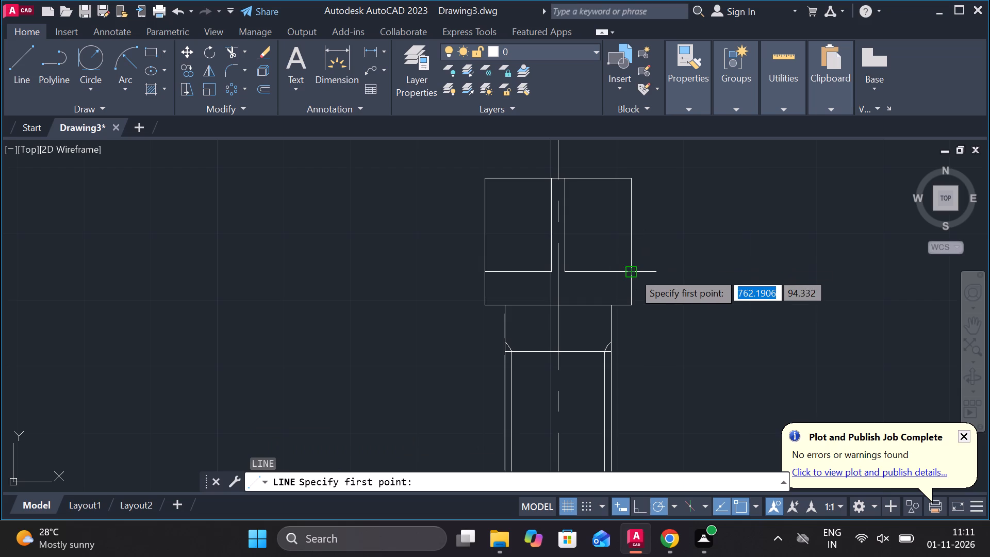
click(633, 272)
click(569, 181)
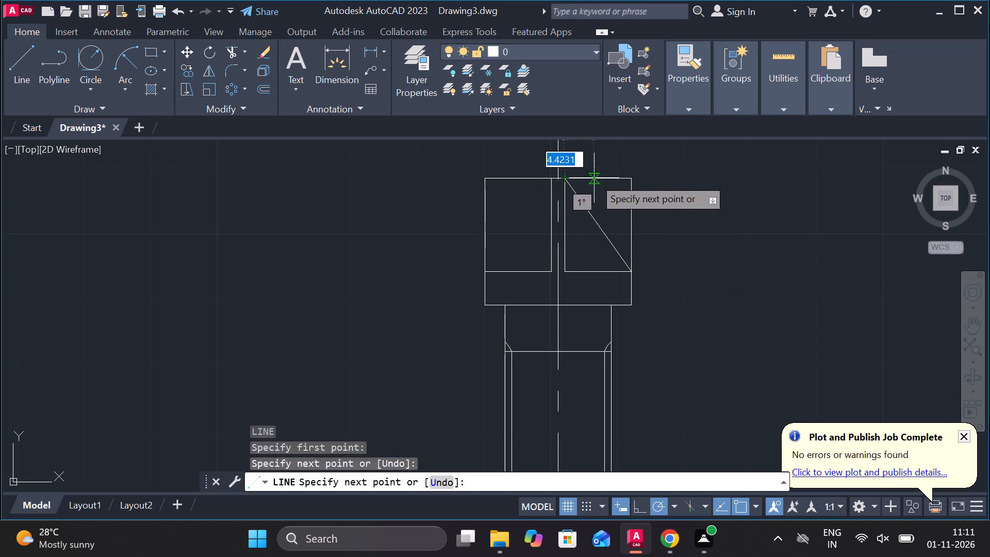
key(Escape)
key(space)
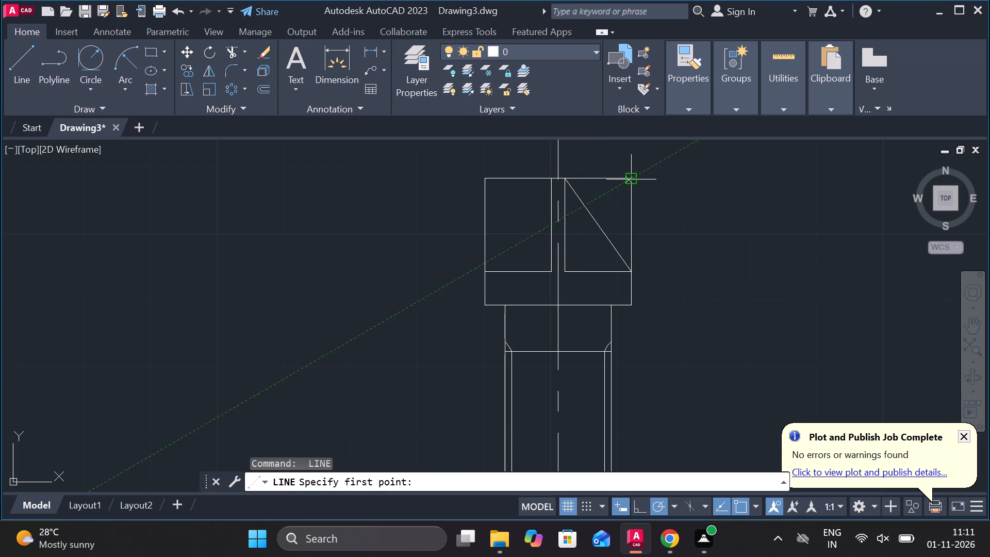
click(631, 179)
click(561, 273)
key(Escape)
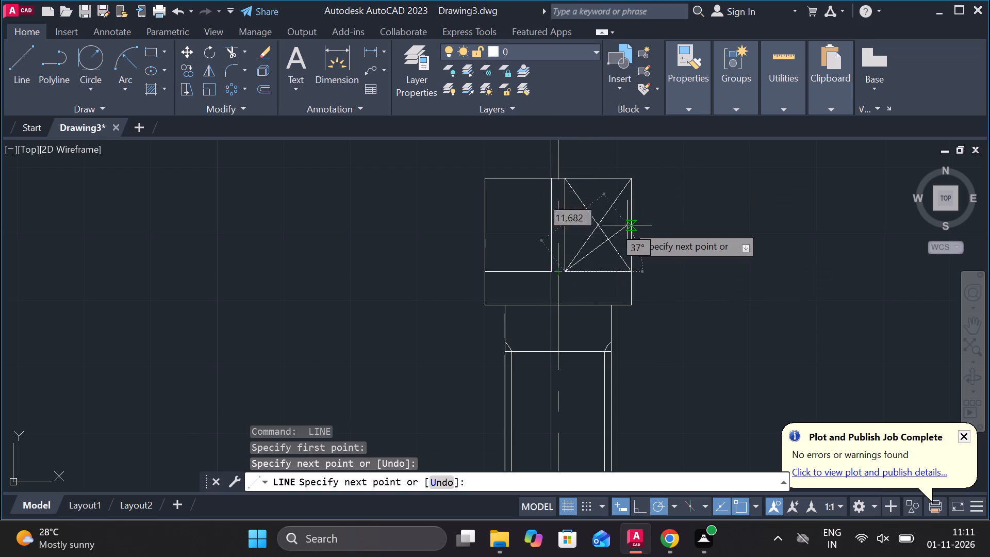
Draw two crossing diagonal lines between the opposite corners of the left head section.
key(space)
click(483, 180)
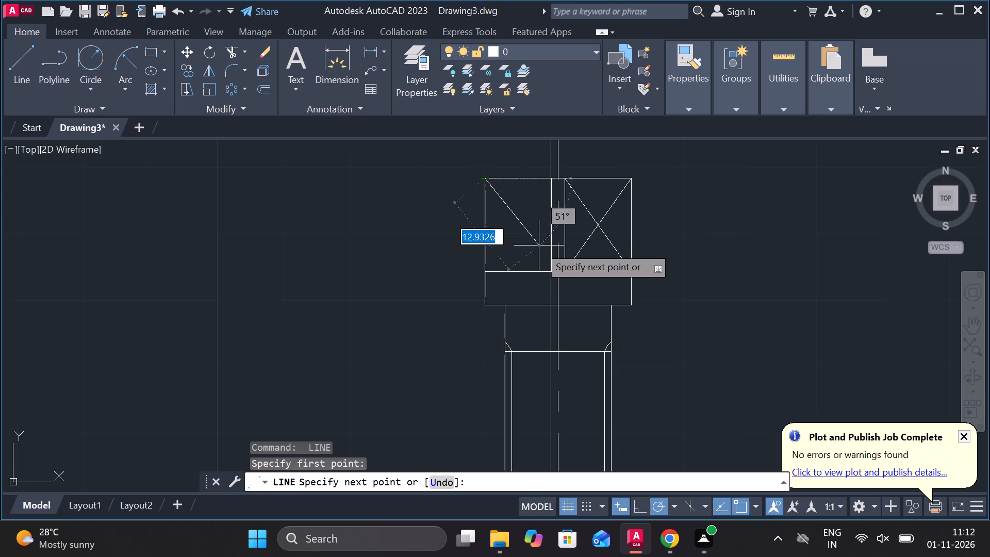
click(550, 268)
key(Escape)
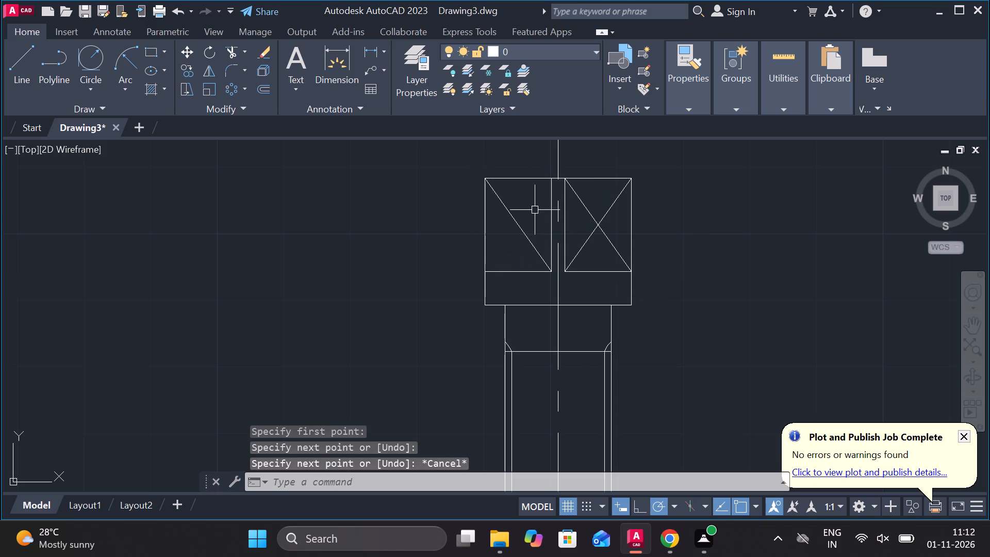
key(space)
click(552, 180)
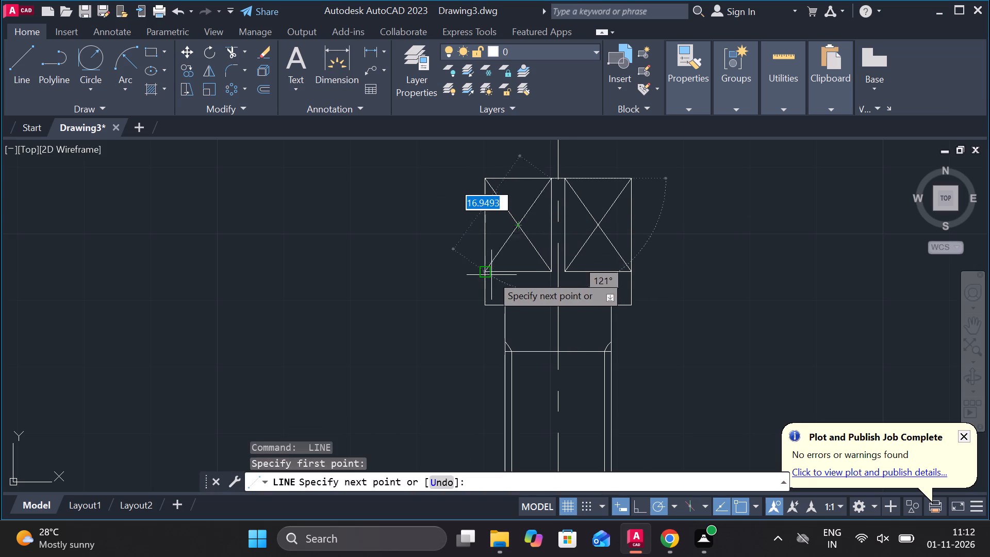
click(490, 275)
key(Escape)
Add a vertical linear dimension for the crossed head section's height, placed to the left of the screw head.
scroll(697, 250, down, 2)
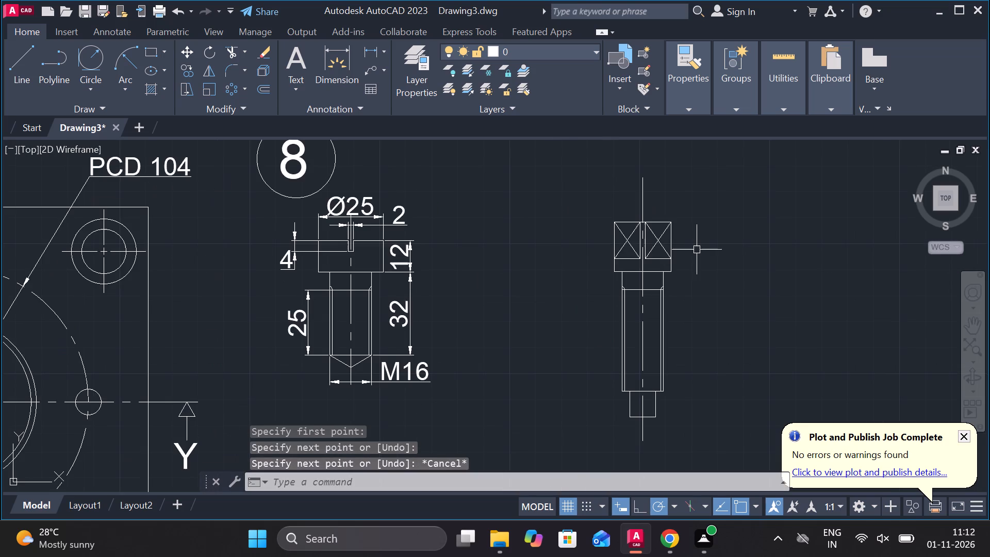
middle_drag(715, 268, 663, 268)
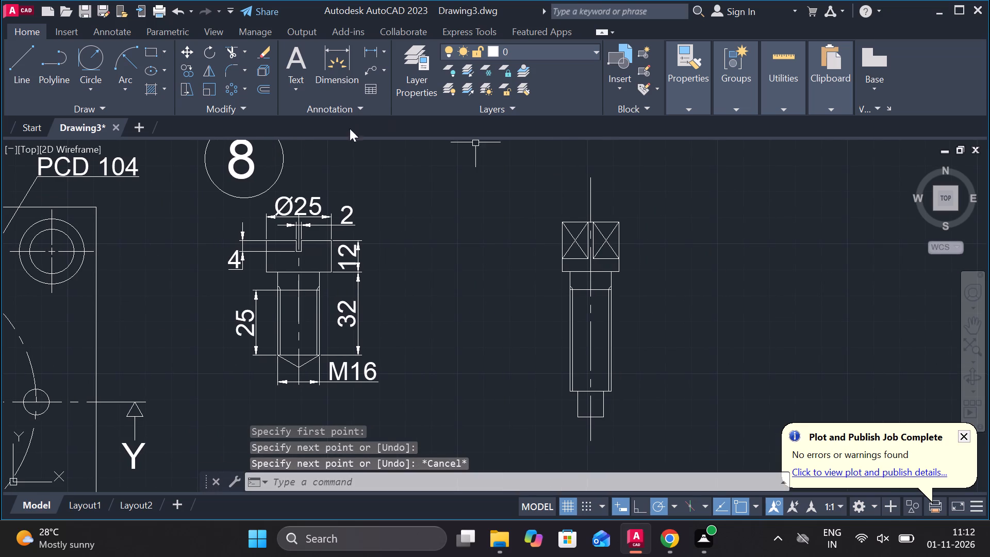
click(367, 58)
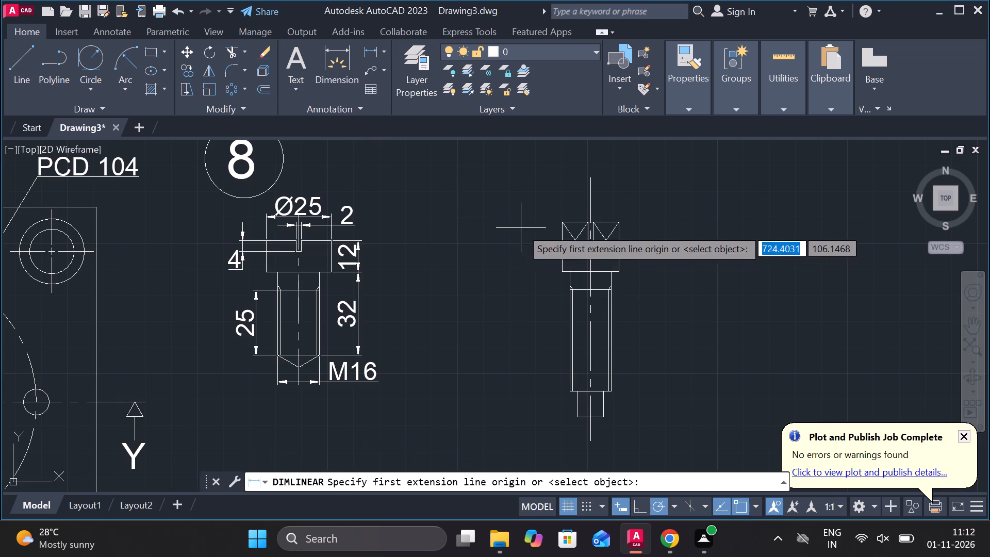
scroll(521, 228, up, 1)
click(577, 216)
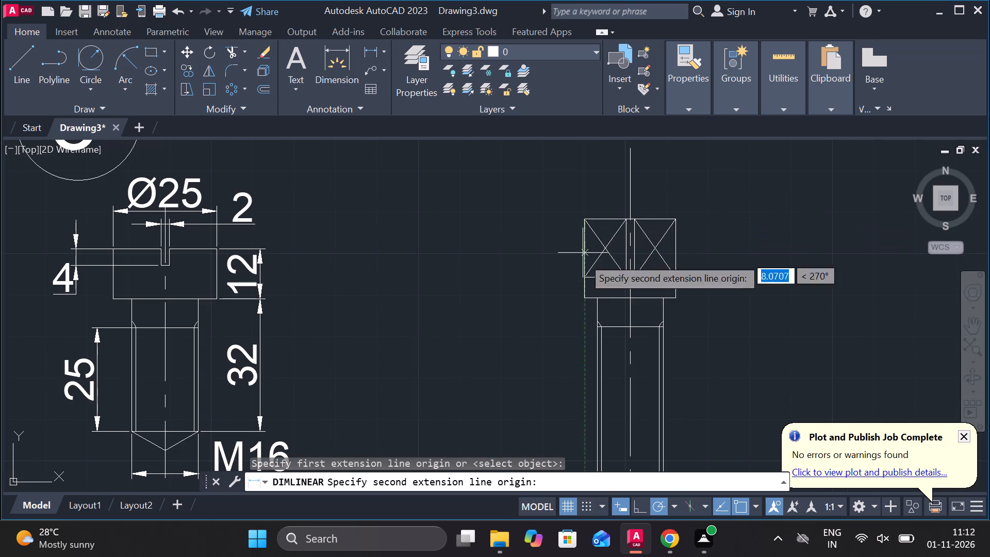
click(584, 277)
click(547, 270)
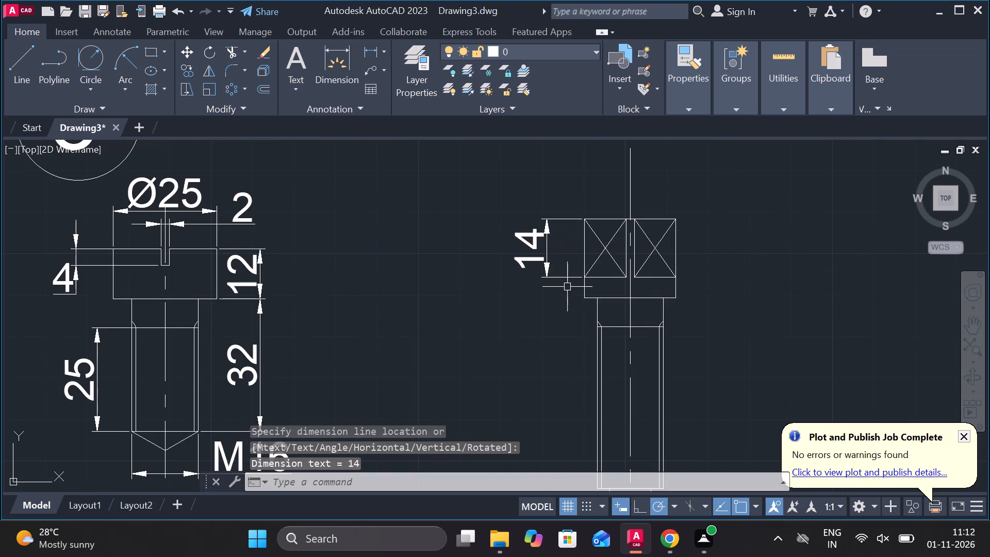
Start another linear dimension on the screw below its crossed head section.
middle_drag(565, 314, 513, 237)
key(space)
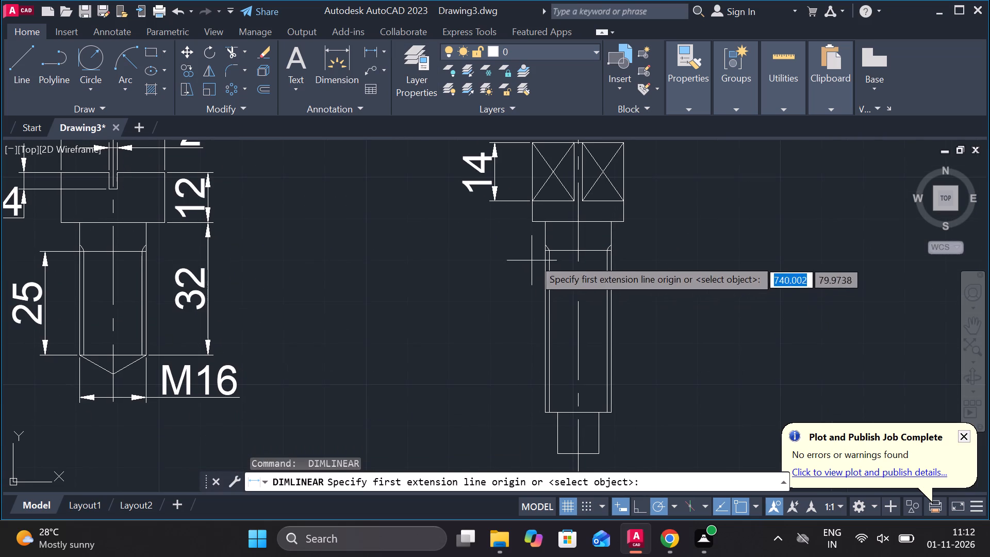
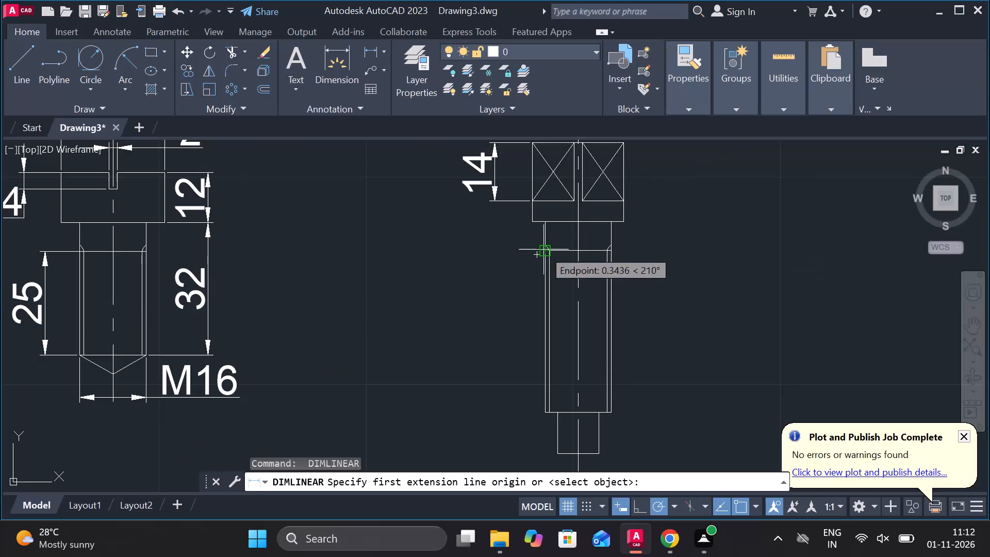
Add a vertical linear dimension from the underside of the screw head to the bottom of the tip, placed left of the shank.
click(526, 222)
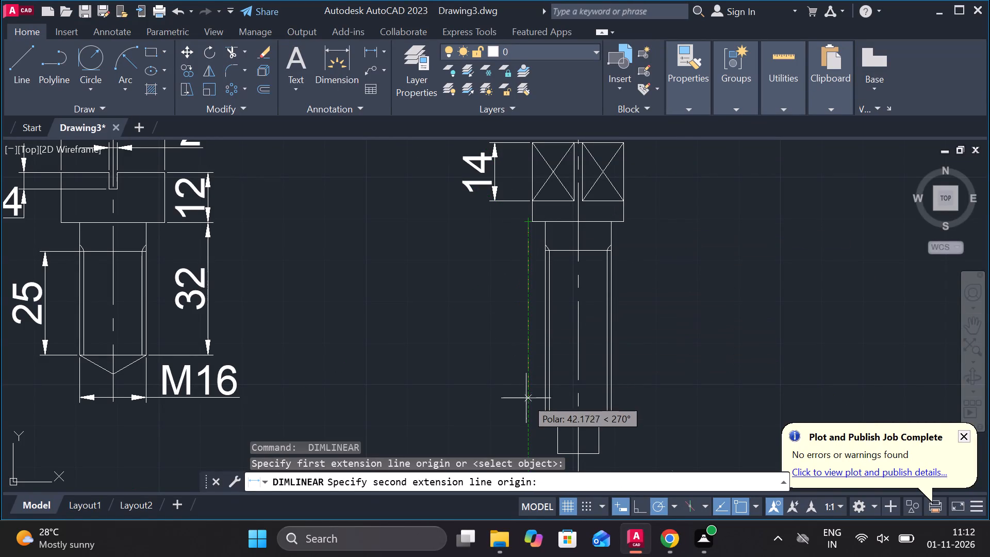
middle_drag(533, 427, 503, 339)
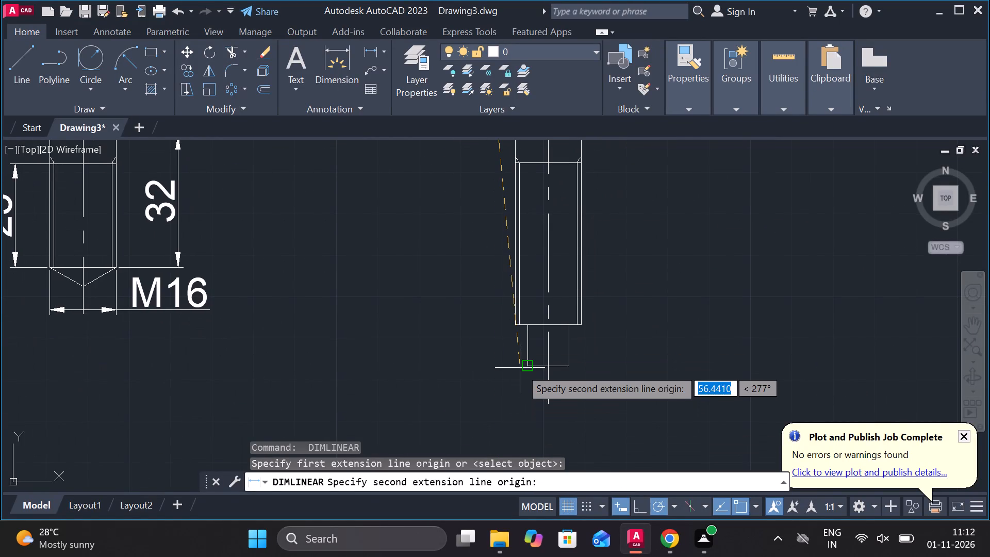
click(520, 368)
middle_drag(456, 280, 453, 358)
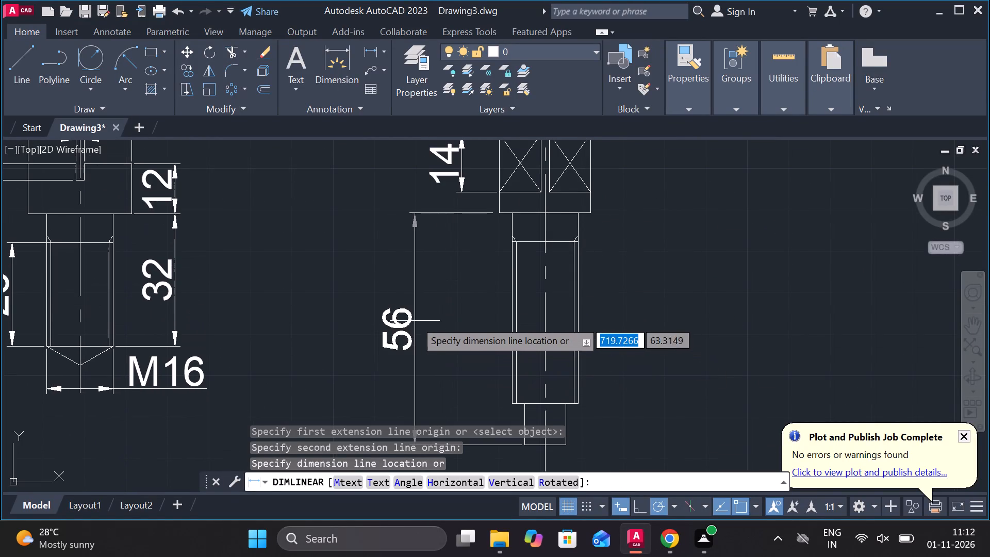
click(415, 318)
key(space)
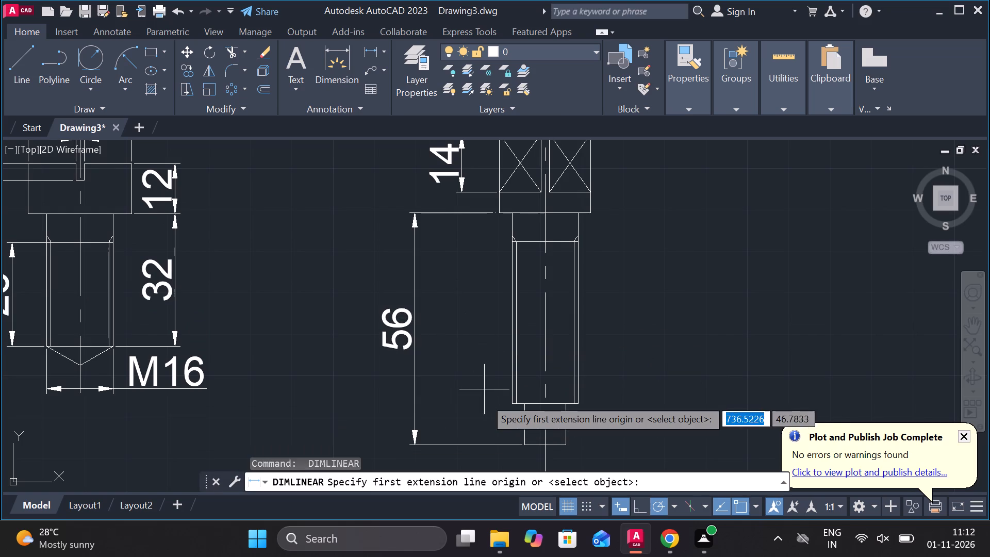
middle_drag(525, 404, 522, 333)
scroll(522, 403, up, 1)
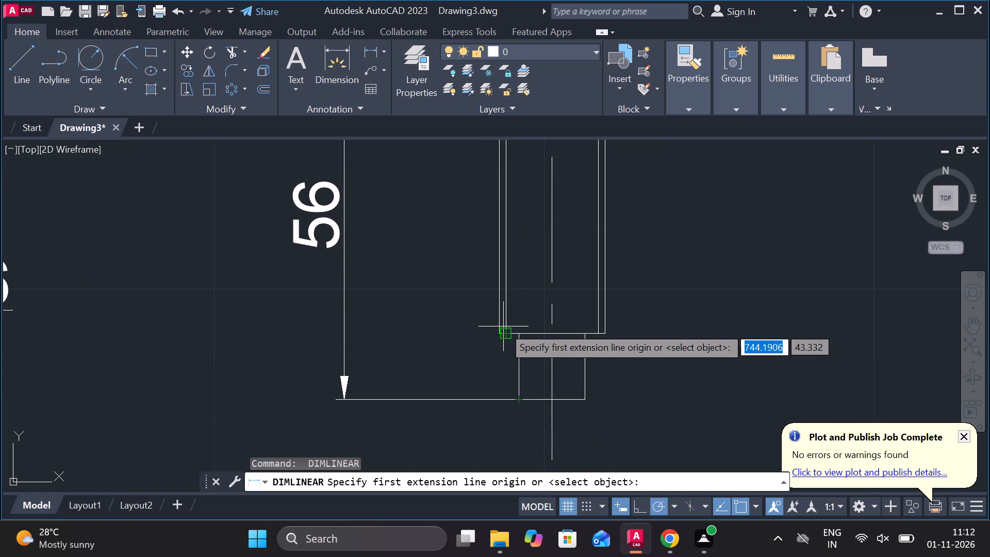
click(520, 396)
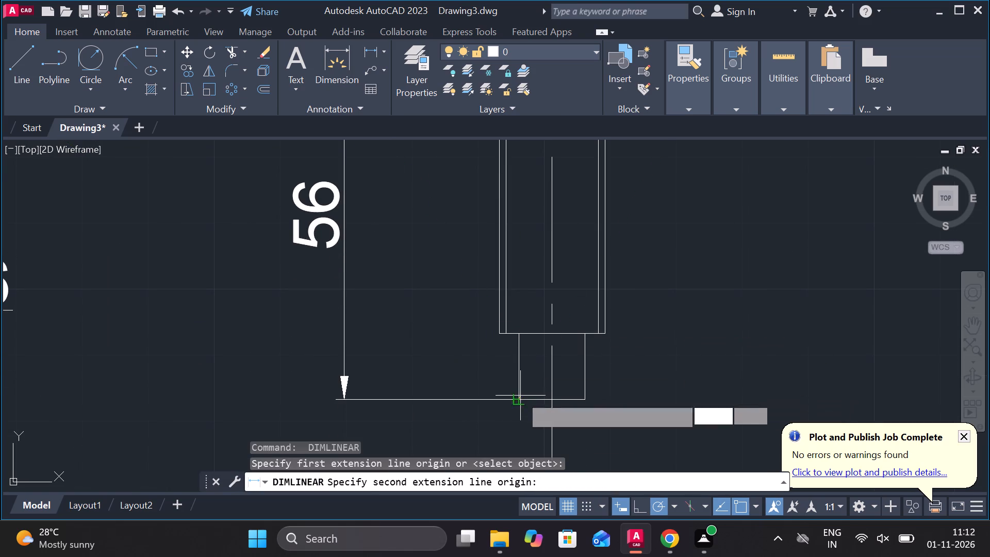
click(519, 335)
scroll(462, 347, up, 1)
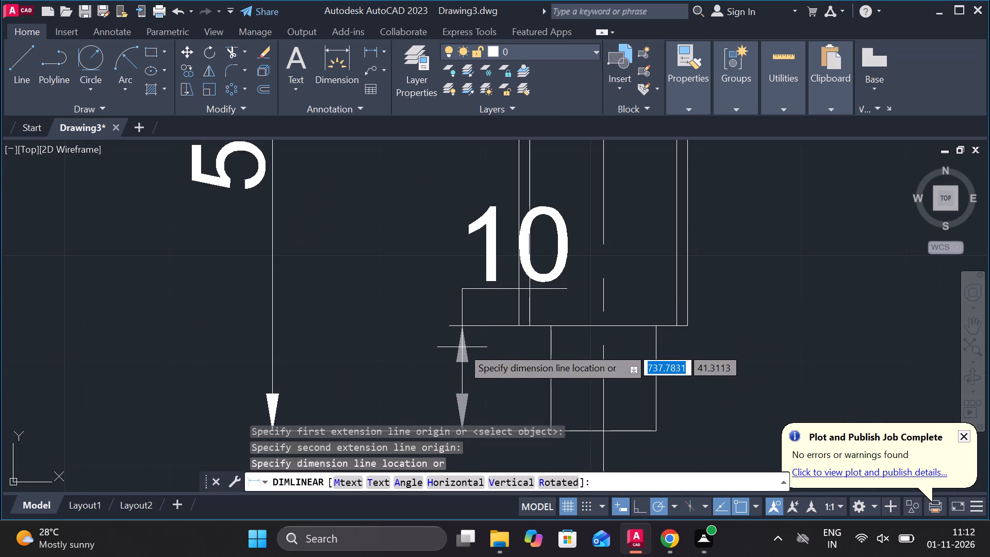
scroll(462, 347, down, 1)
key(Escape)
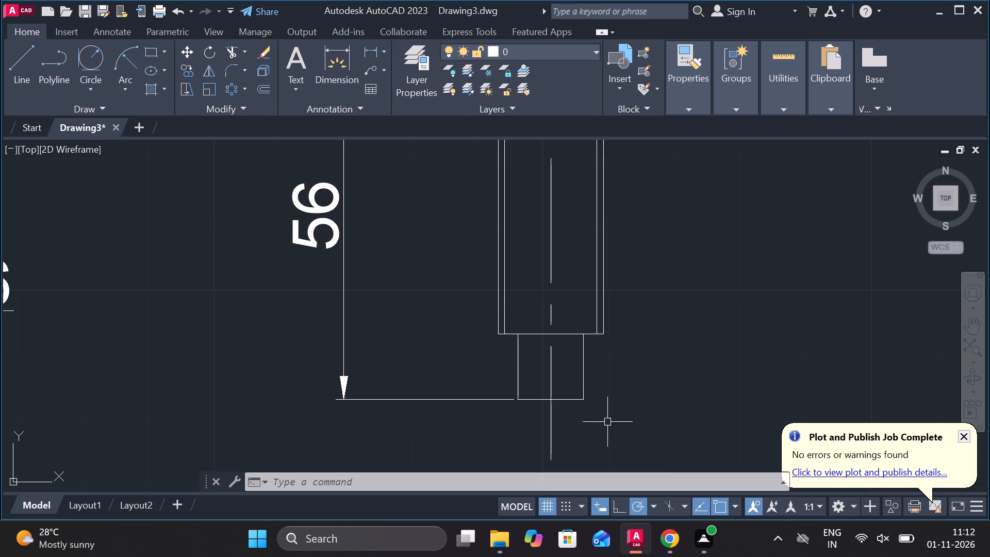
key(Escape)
Offset the right half of the screw tip's bottom edge upward by 7.
click(572, 397)
key(o)
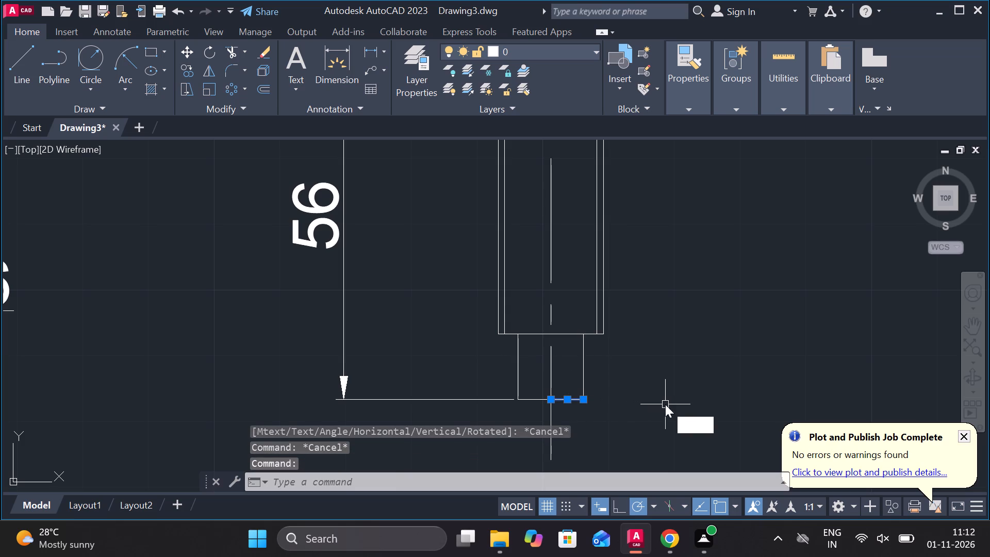
key(Return)
key(Return)
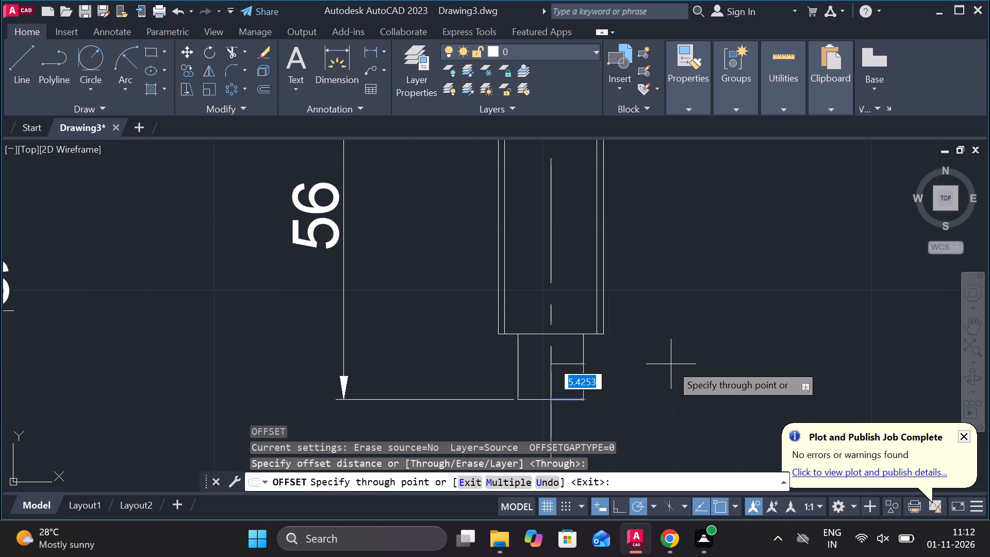
key(7)
key(Return)
key(Escape)
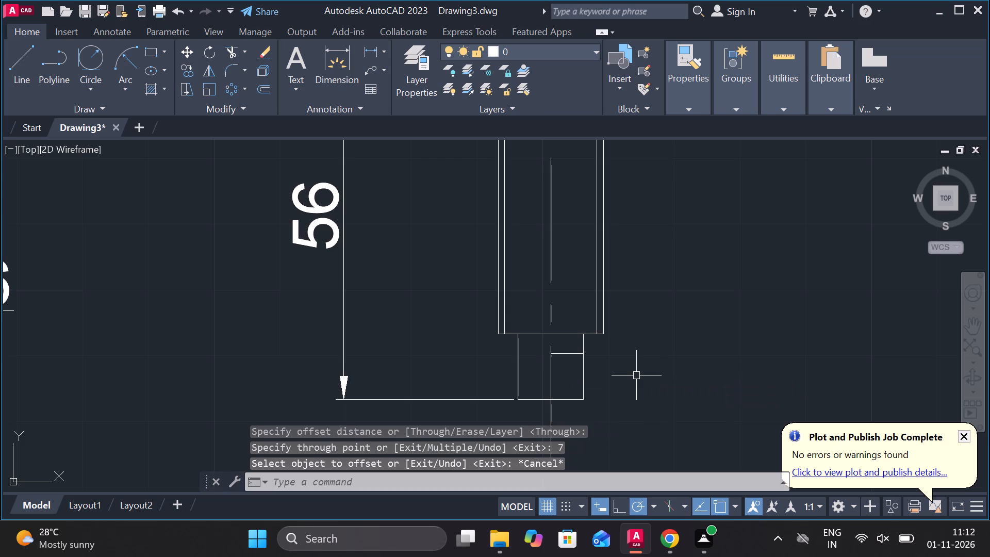
Extend the offset line across the tip and stretch both of its ends out past the sides of the shank.
text(EX)
key(space)
click(570, 356)
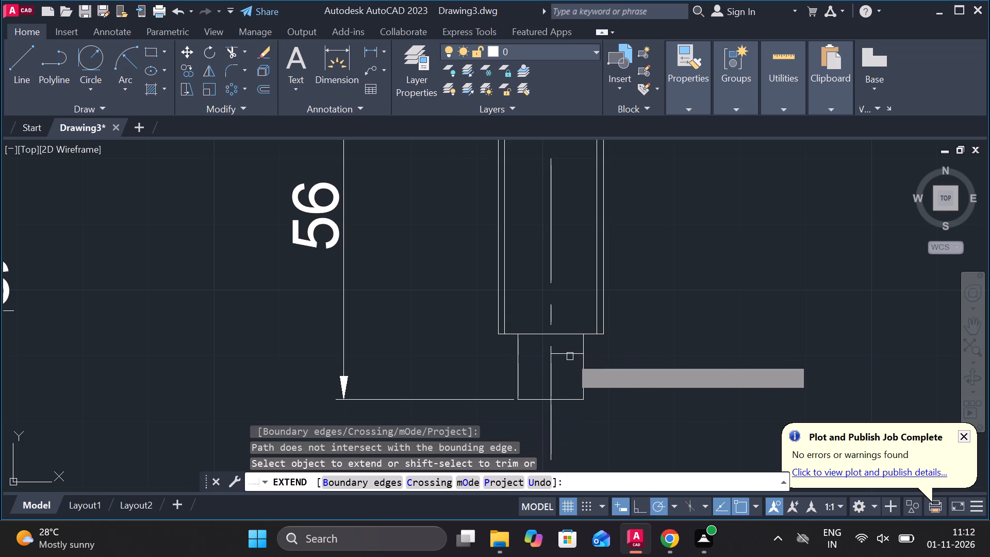
click(567, 355)
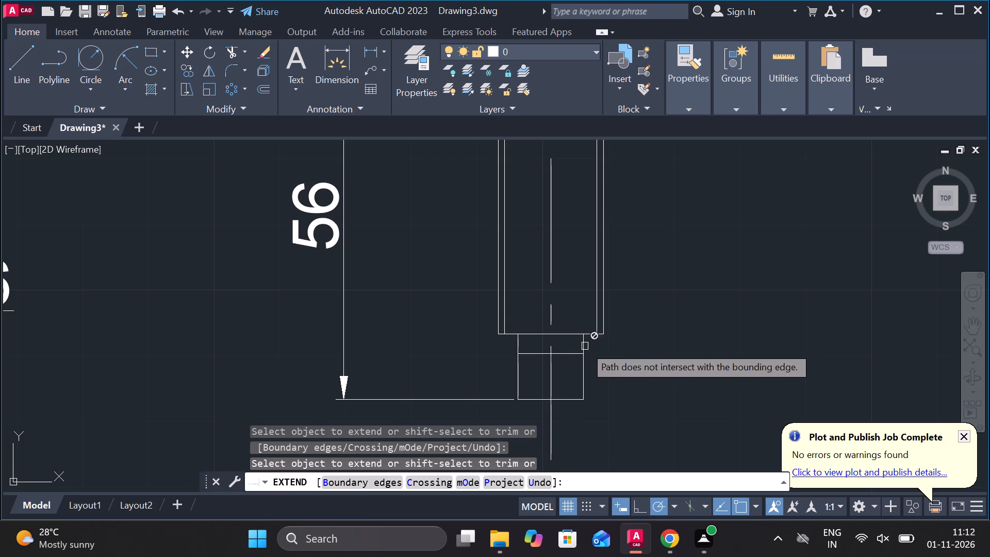
key(Escape)
click(574, 356)
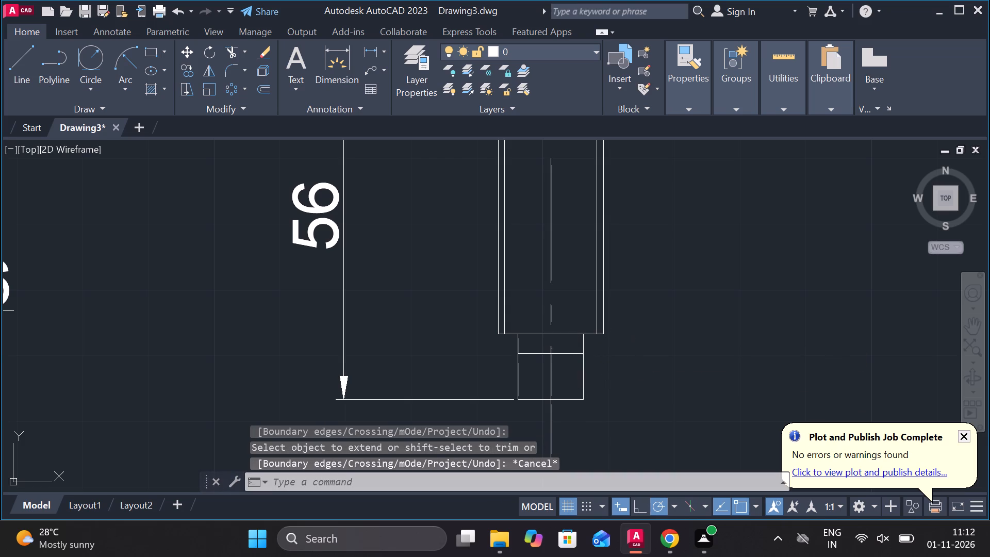
click(583, 354)
click(647, 348)
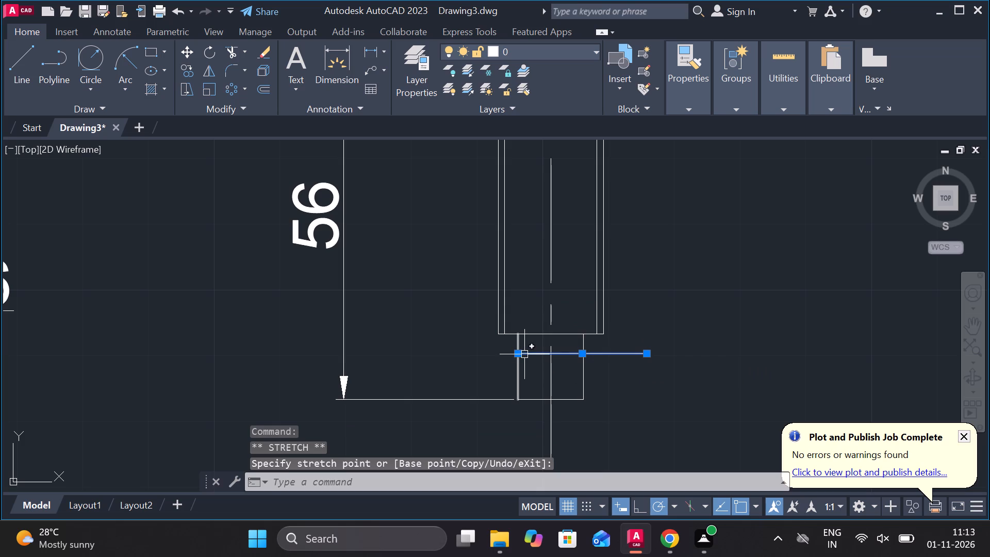
click(519, 353)
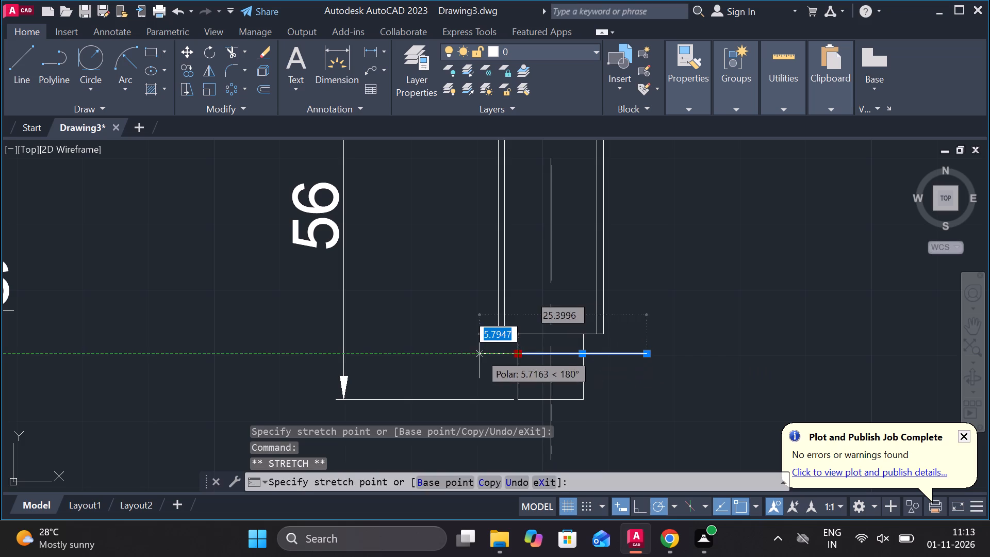
click(480, 353)
key(Escape)
Extend the shank and thread lines on both sides down to the new shoulder line.
text(EX)
key(space)
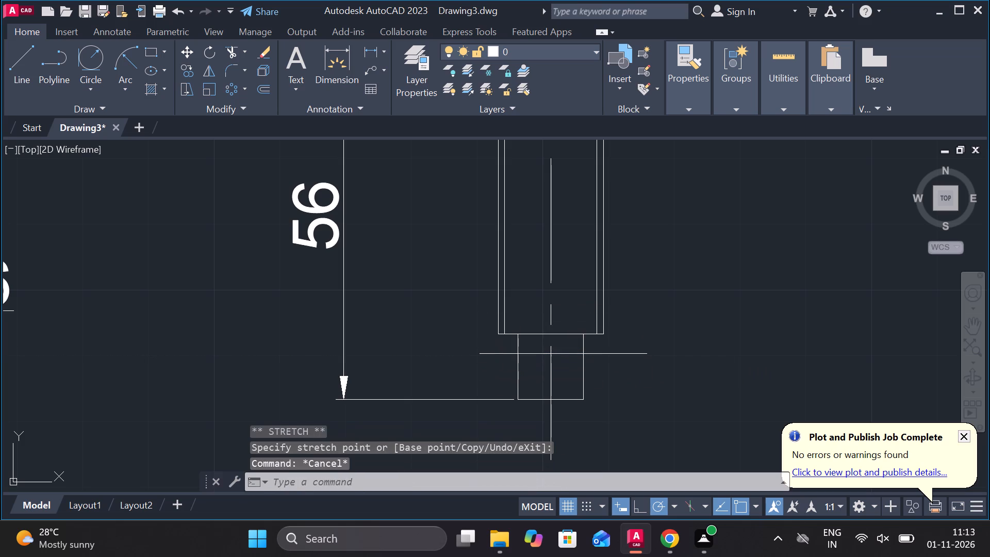
click(475, 297)
click(525, 295)
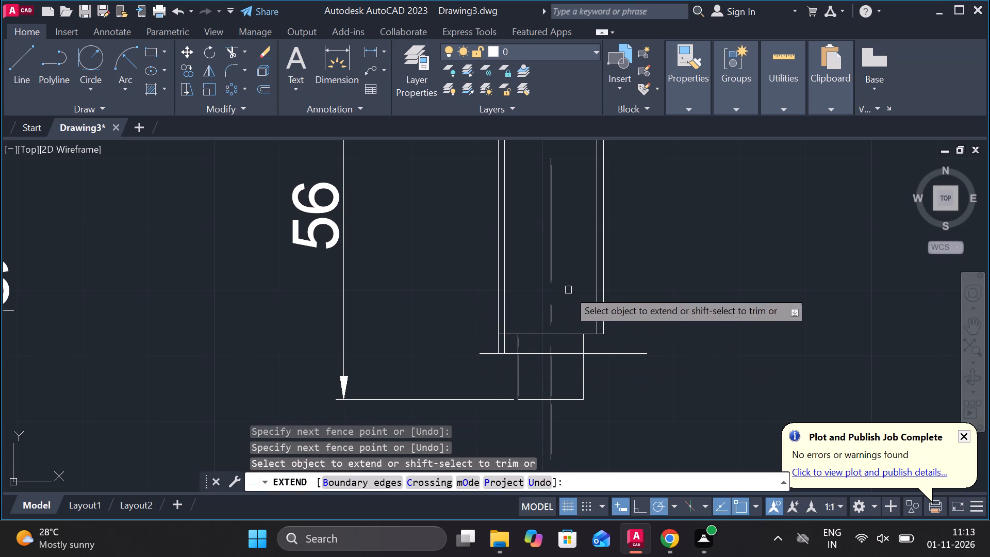
click(570, 286)
click(620, 280)
key(Escape)
Trim away the old shoulder line and the tip's side edges above the new shoulder line.
text(TR)
key(space)
scroll(483, 339, up, 3)
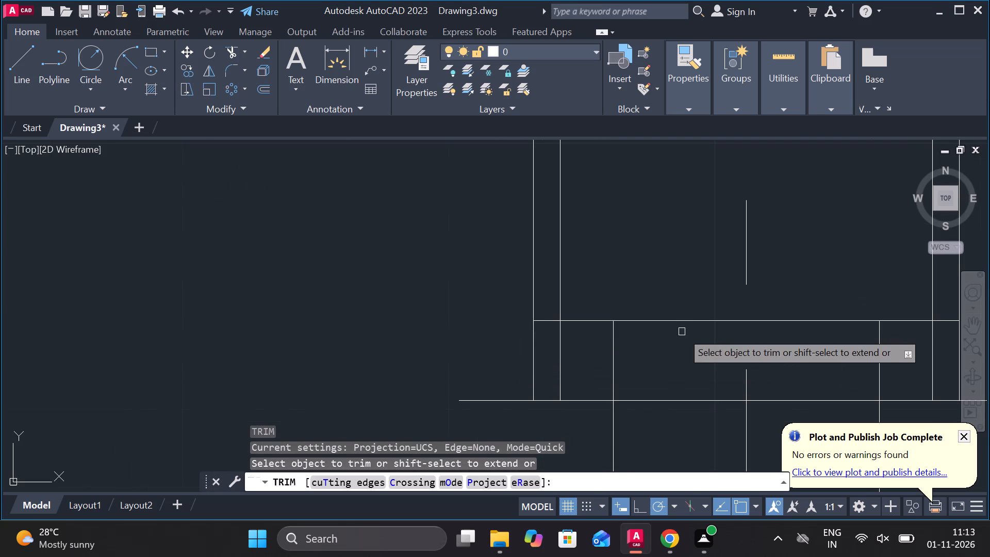
click(547, 320)
click(570, 325)
click(579, 318)
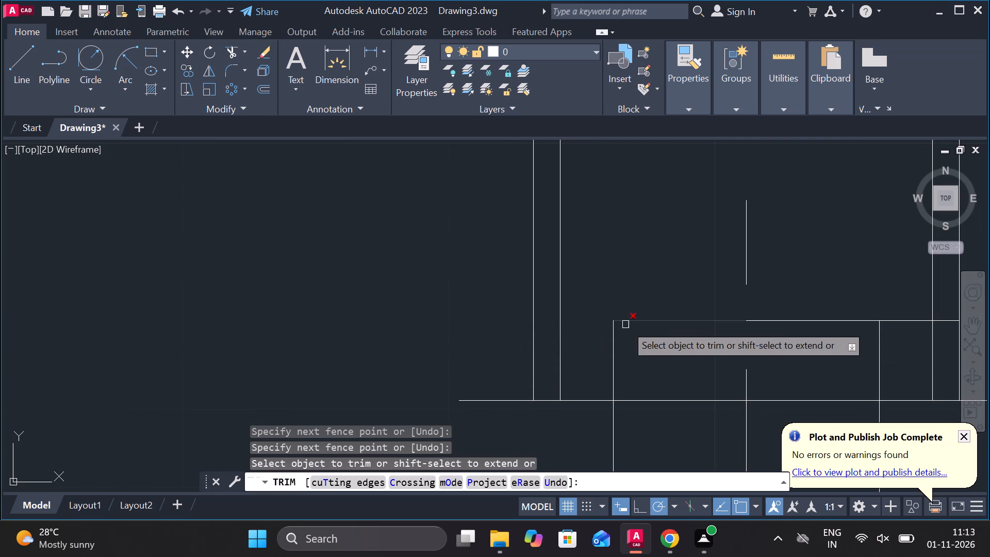
click(636, 349)
click(616, 345)
click(632, 321)
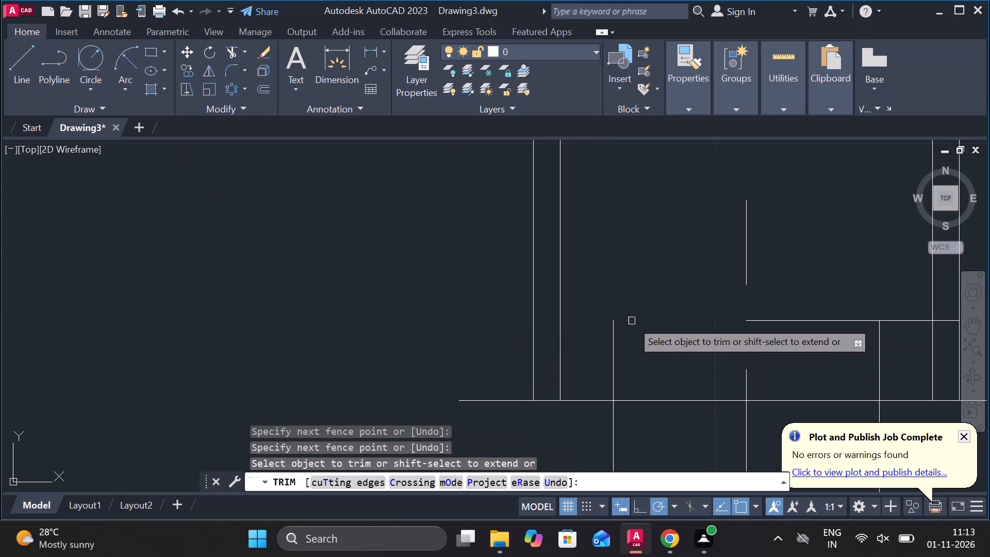
click(613, 347)
scroll(613, 345, down, 3)
scroll(663, 347, up, 2)
click(663, 345)
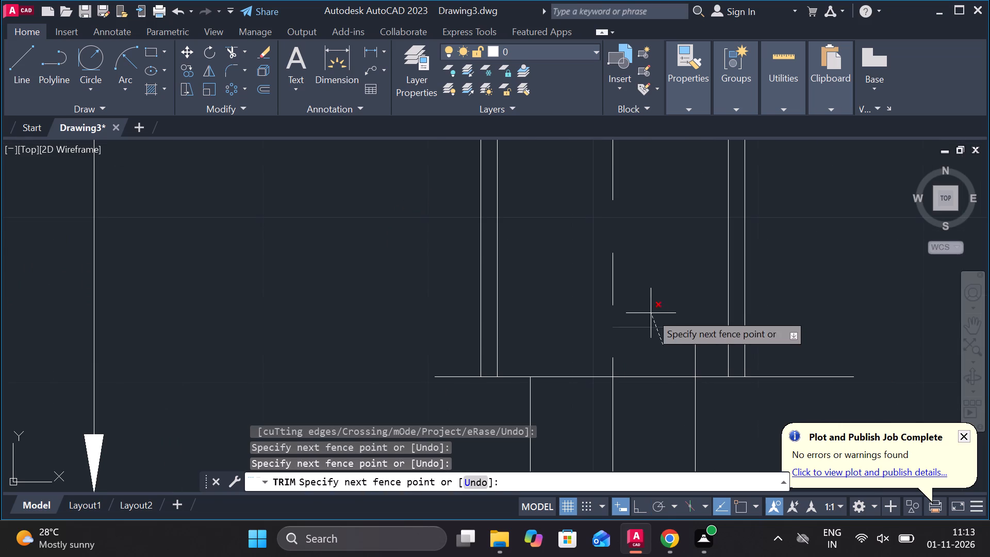
click(651, 313)
click(694, 353)
click(702, 329)
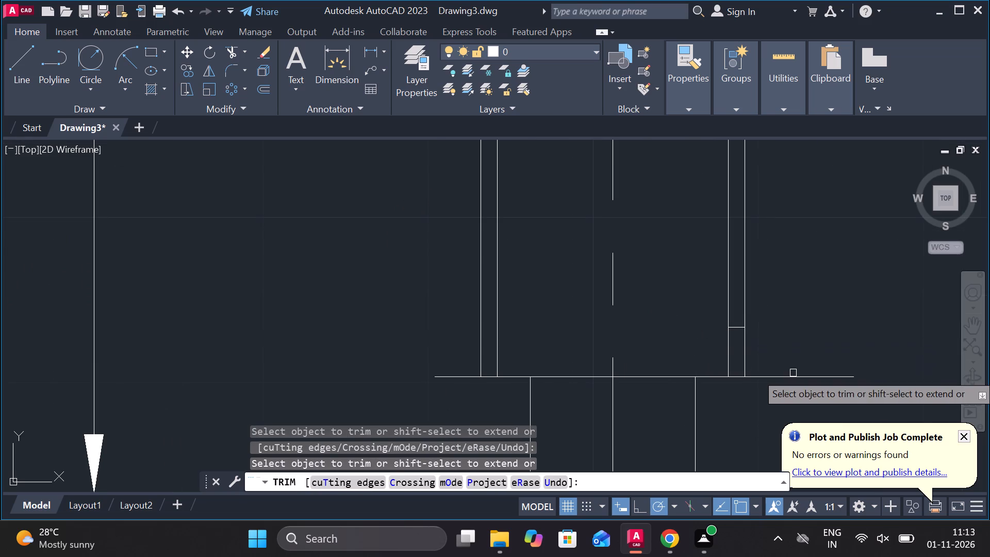
click(739, 326)
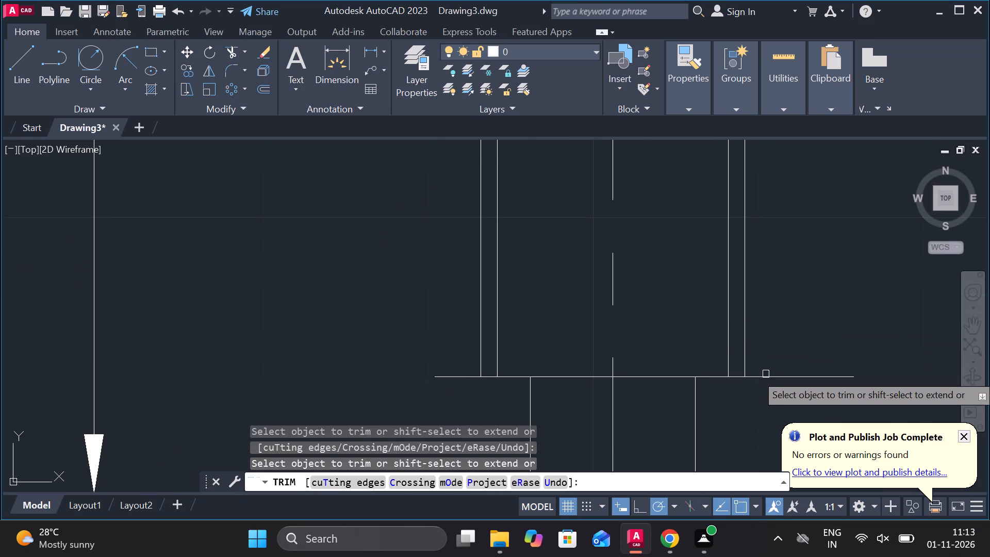
Trim the new shoulder line's overhanging ends flush with both sides of the shank.
click(766, 374)
click(475, 378)
scroll(475, 378, down, 3)
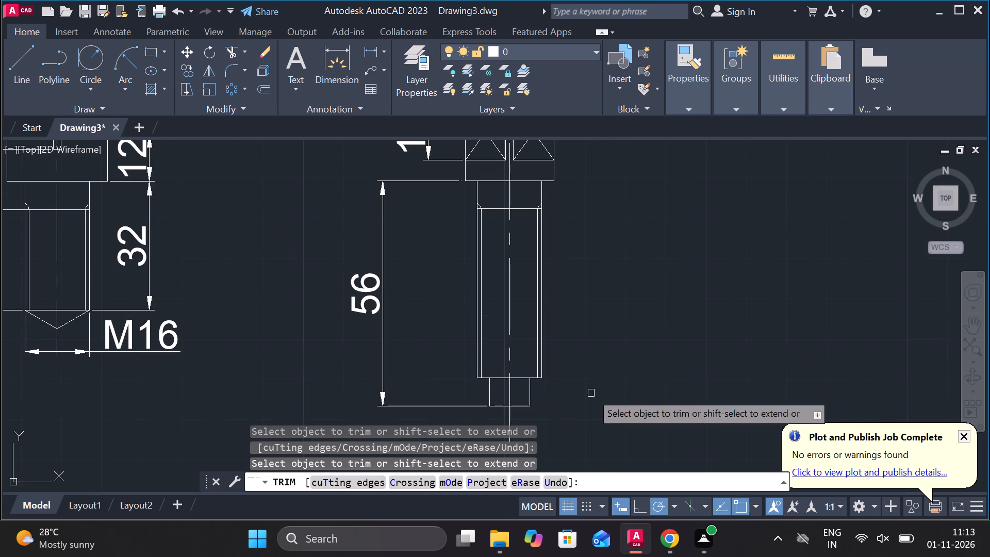
key(Escape)
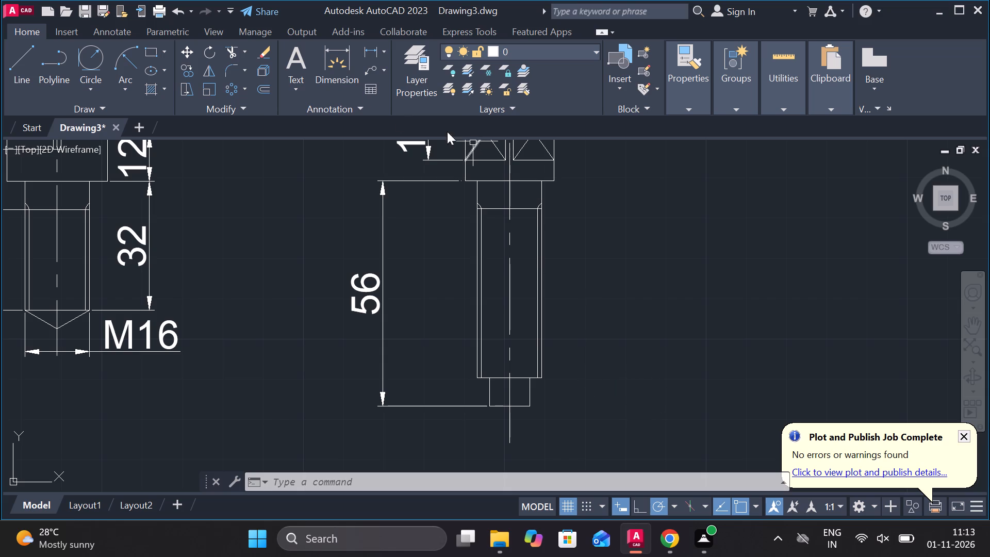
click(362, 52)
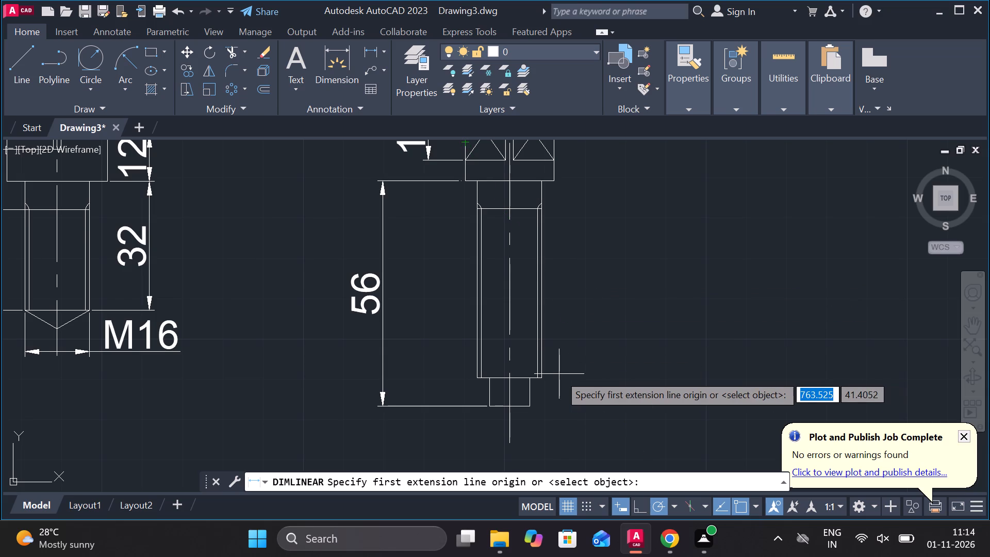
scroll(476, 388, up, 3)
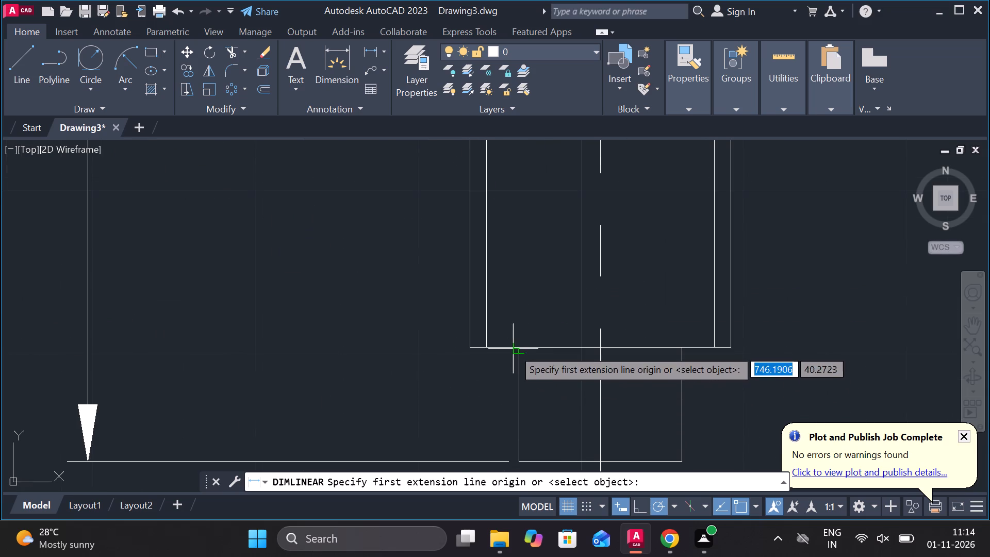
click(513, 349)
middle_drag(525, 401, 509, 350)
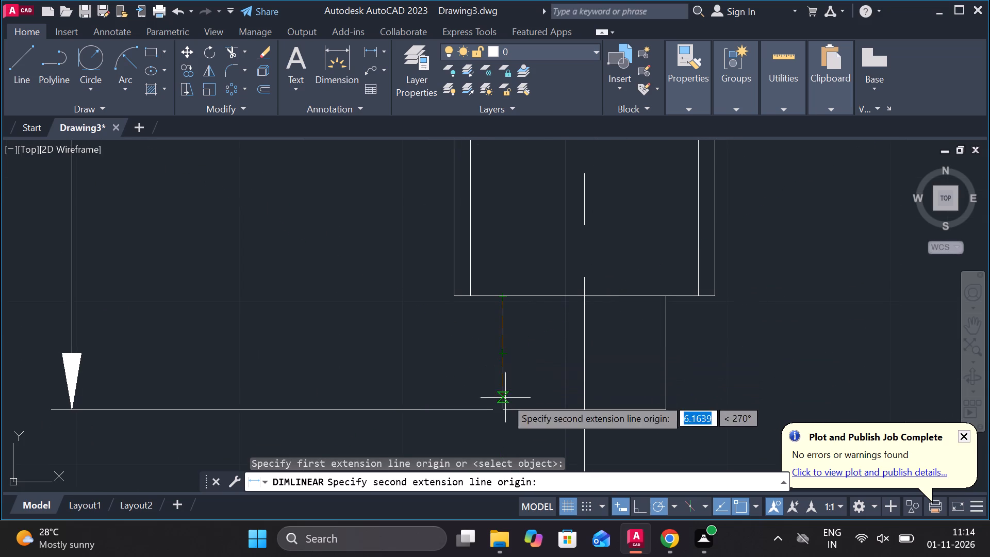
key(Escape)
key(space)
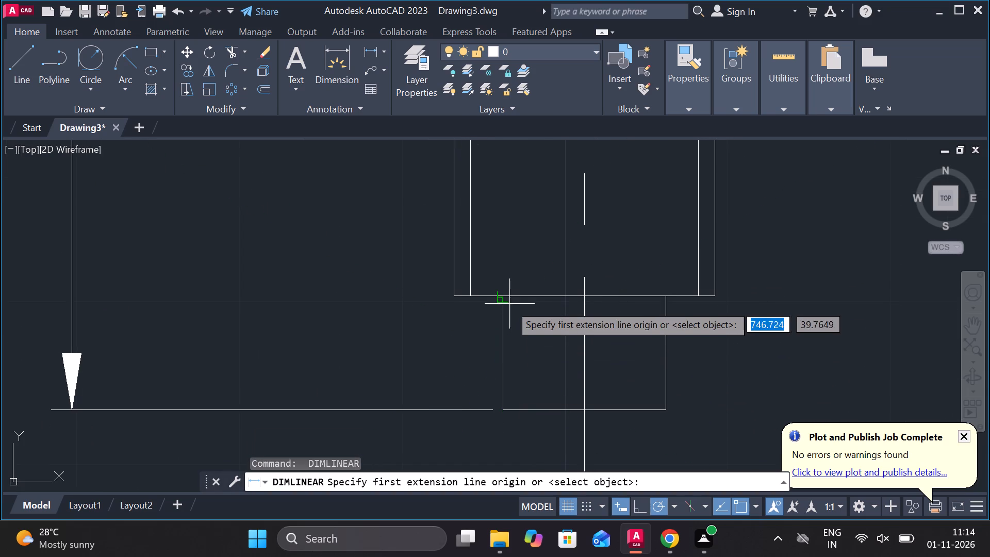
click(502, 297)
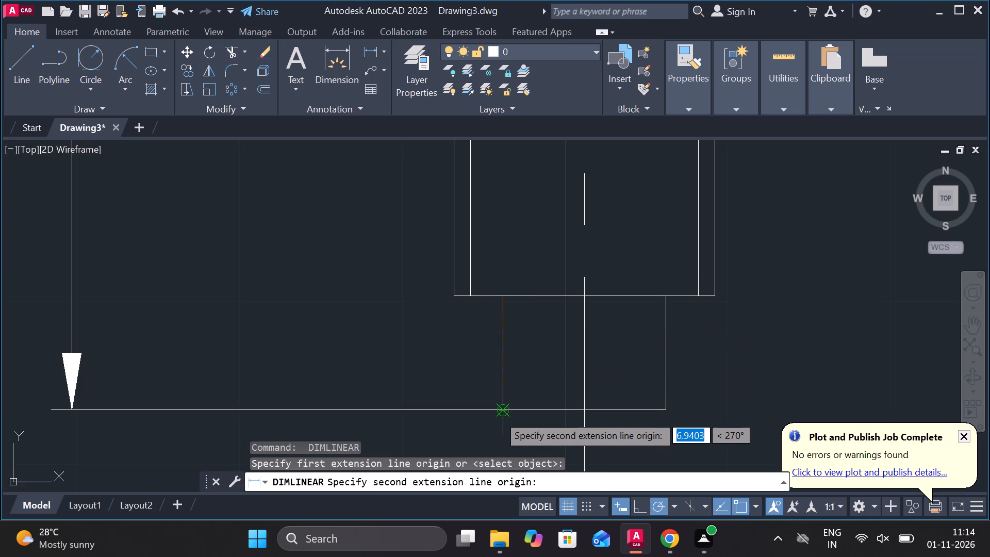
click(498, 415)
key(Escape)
Add a vertical linear dimension for the screw tip's height, placed between the tip and the overall length dimension.
scroll(496, 291, up, 3)
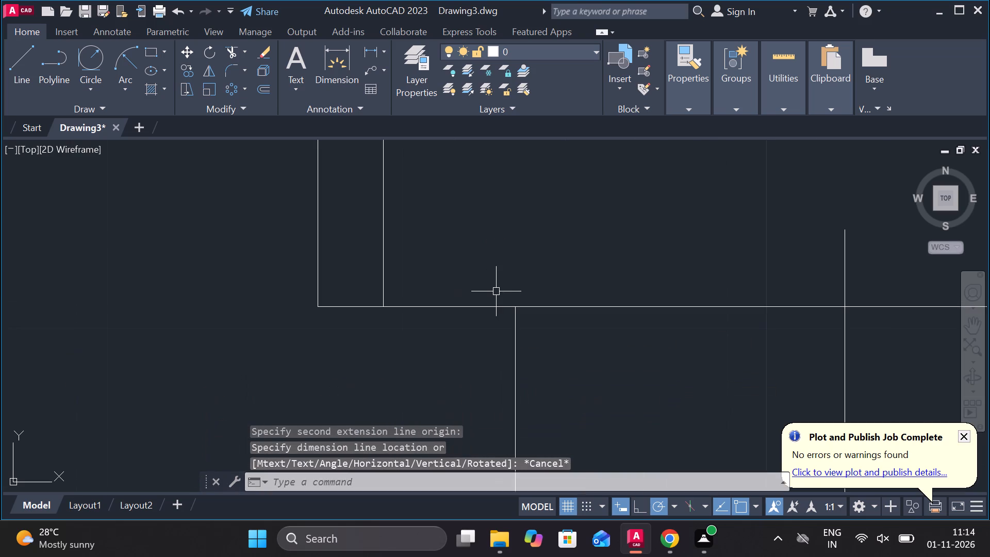
key(space)
click(516, 308)
scroll(516, 308, down, 1)
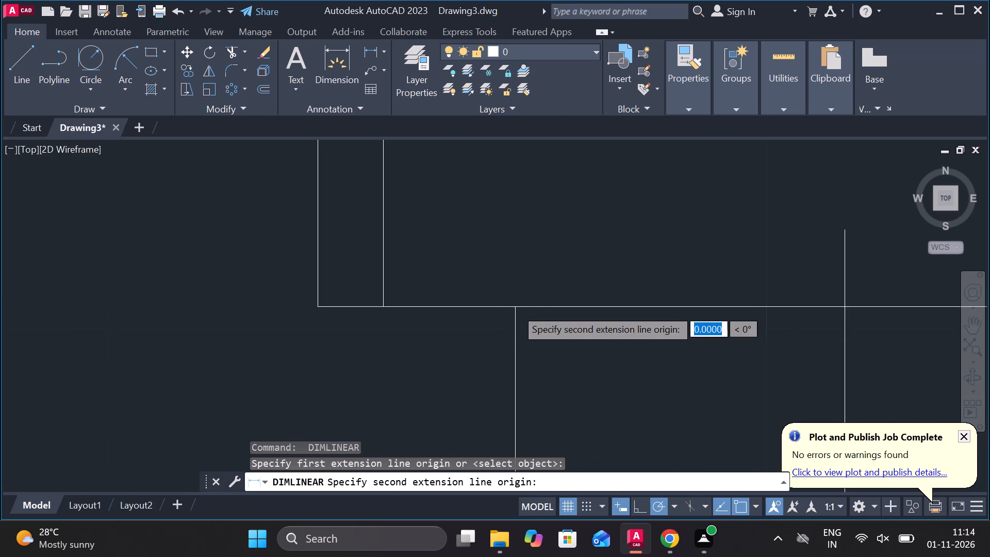
scroll(516, 308, down, 2)
click(510, 418)
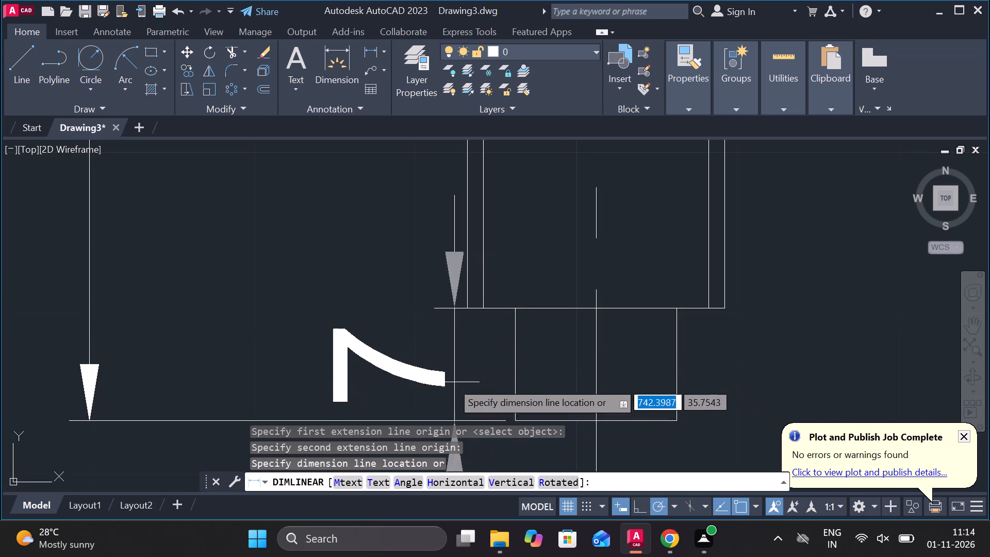
scroll(452, 382, down, 2)
click(431, 359)
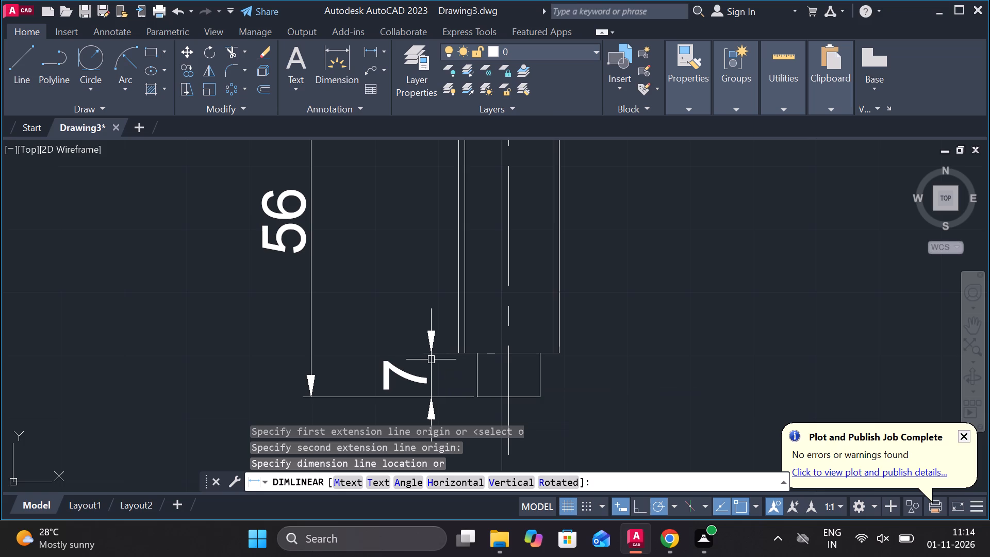
Move the 56 dimension closer to the screw's shank, keeping it outside the tip height dimension.
middle_drag(442, 347, 449, 382)
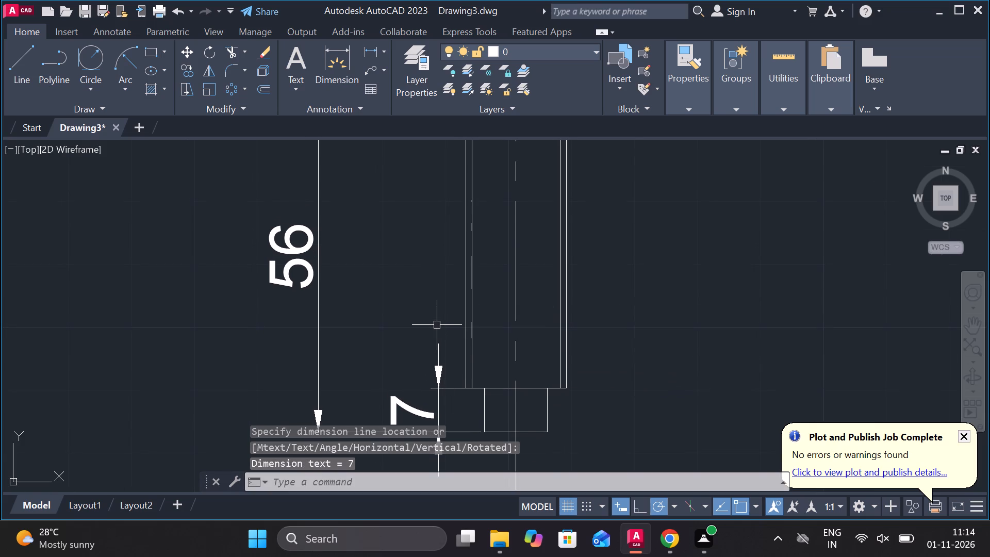
middle_drag(437, 325, 442, 380)
scroll(452, 340, down, 1)
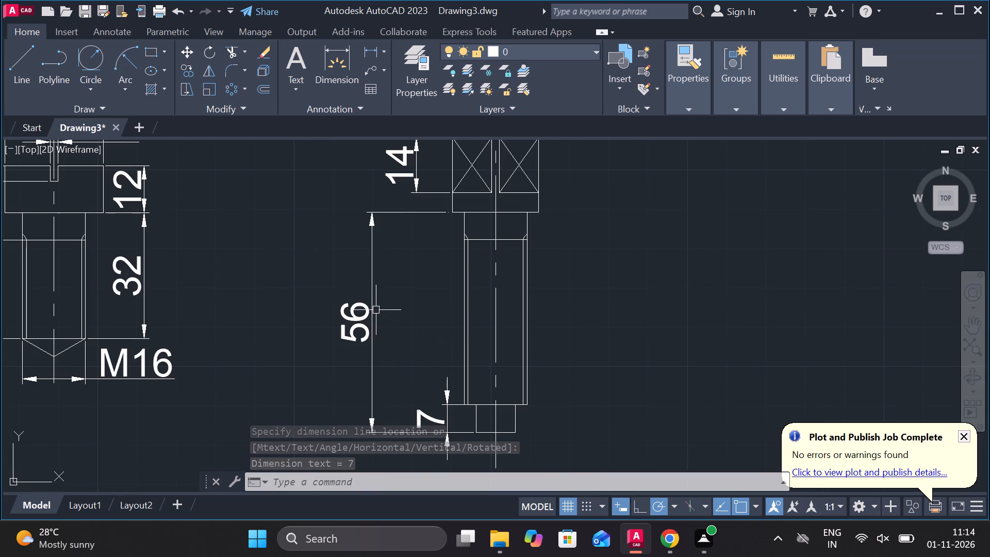
key(Escape)
click(361, 316)
click(355, 320)
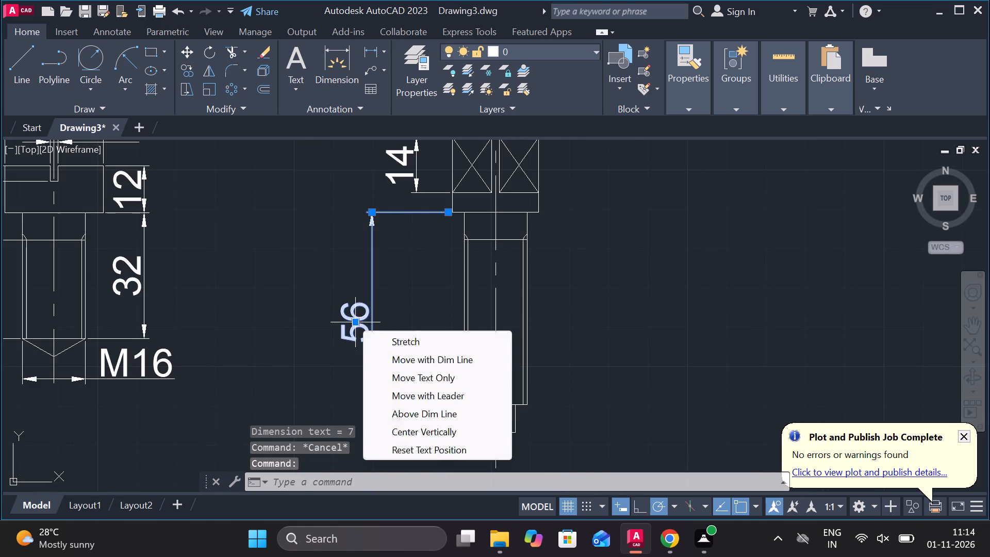
click(399, 321)
key(Escape)
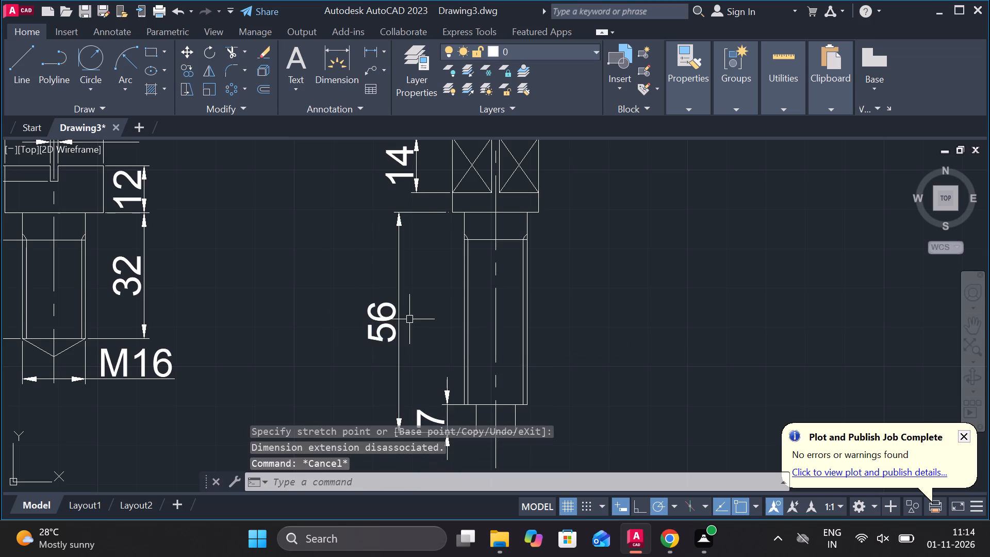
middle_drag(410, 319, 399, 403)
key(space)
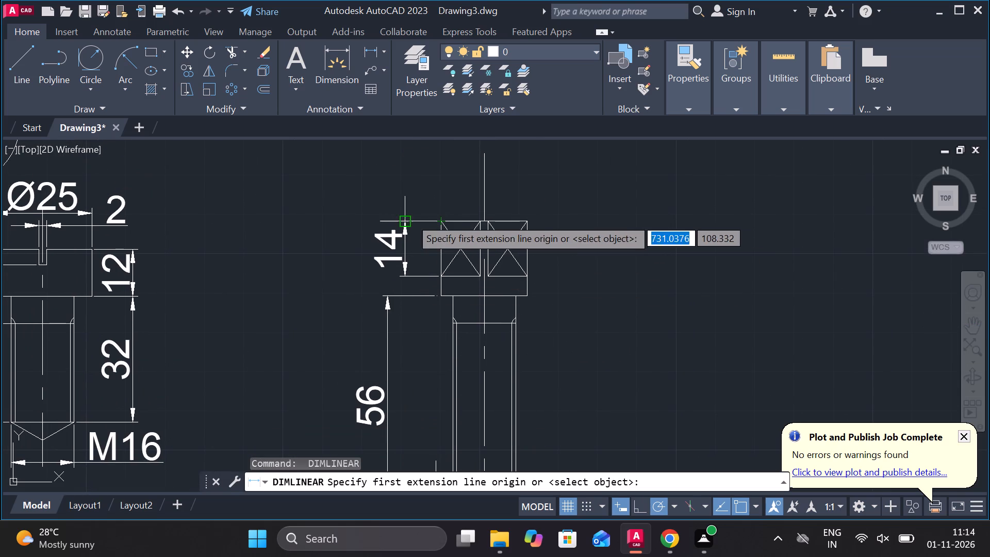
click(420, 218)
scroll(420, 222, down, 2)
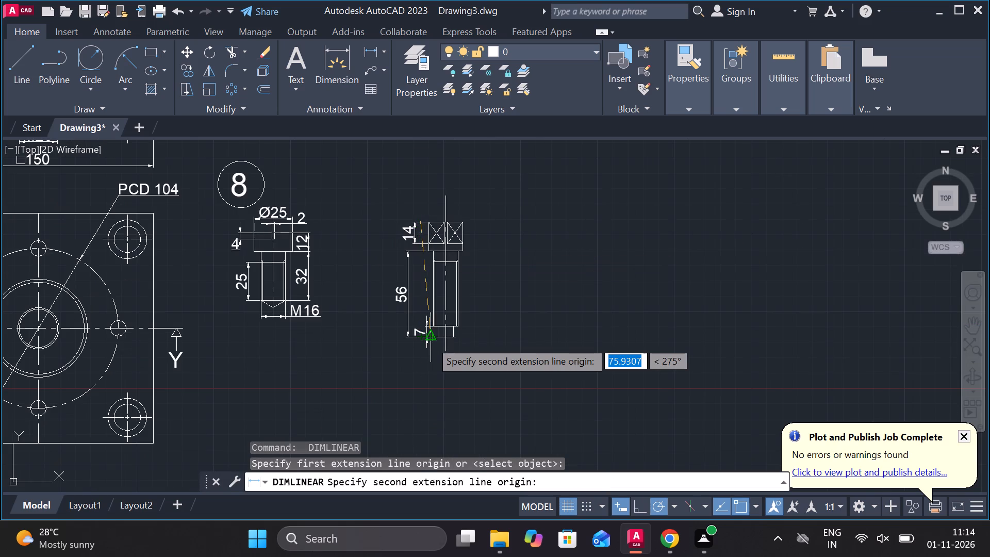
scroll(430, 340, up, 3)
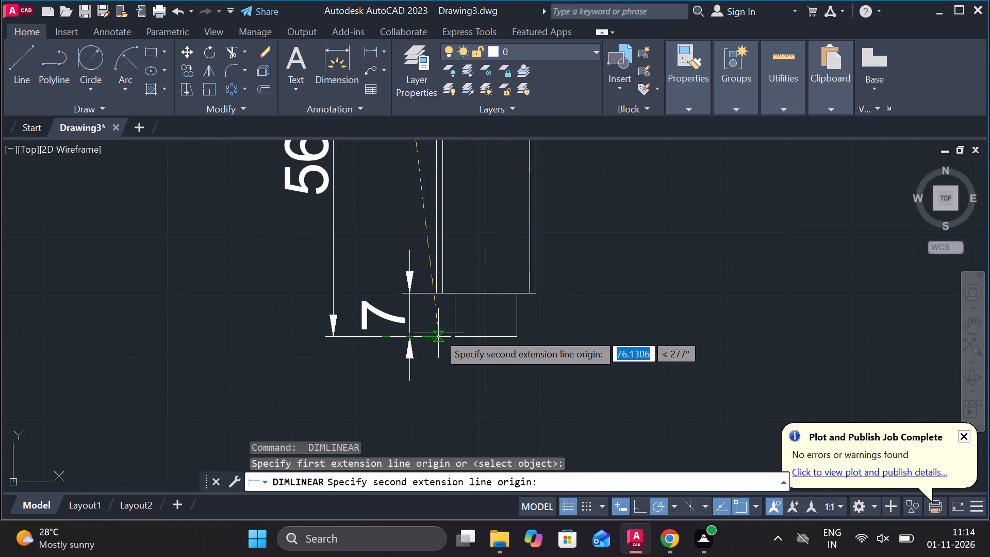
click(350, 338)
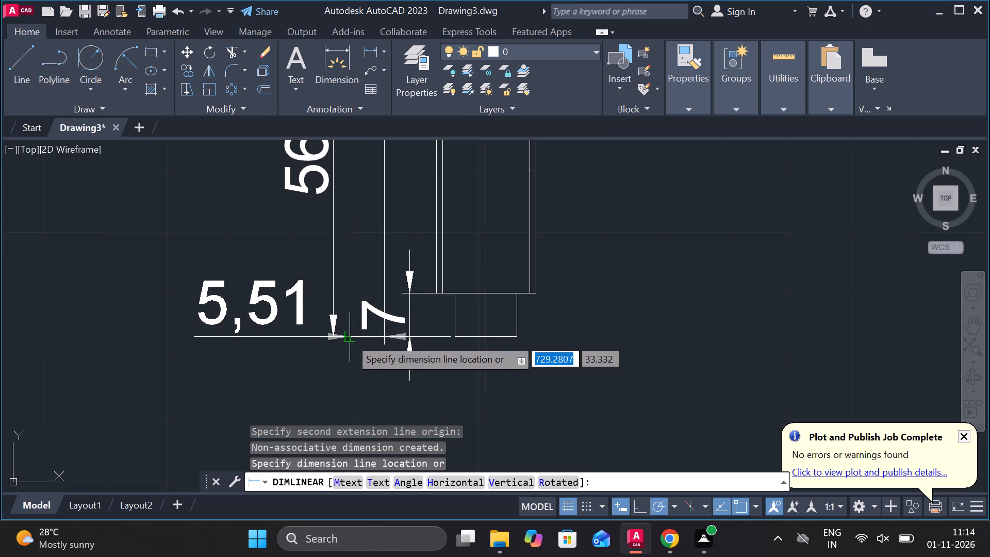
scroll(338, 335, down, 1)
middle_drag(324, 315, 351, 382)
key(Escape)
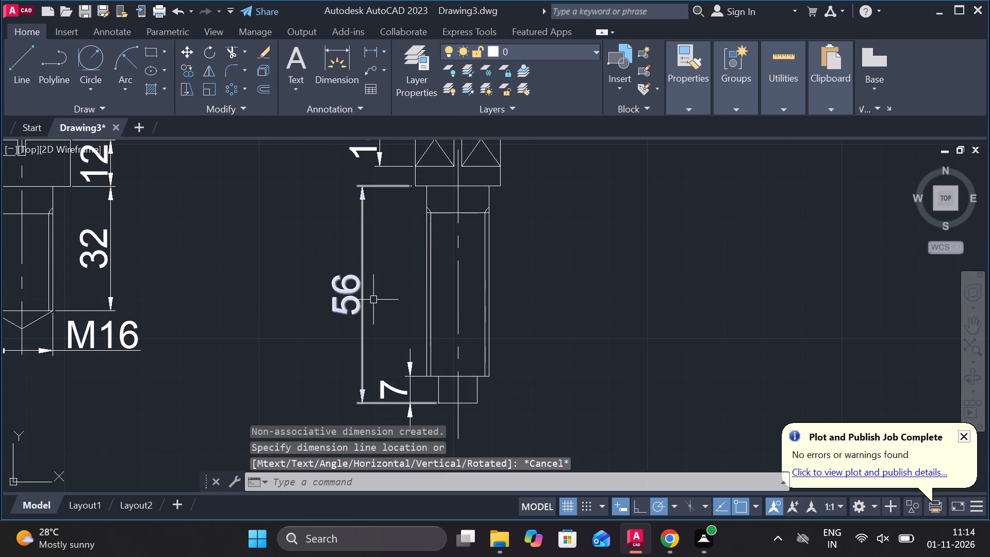
Add a vertical linear dimension for the screw's overall length from head top to tip end, placed outside the 56 dimension.
middle_drag(377, 298, 385, 338)
key(space)
click(423, 150)
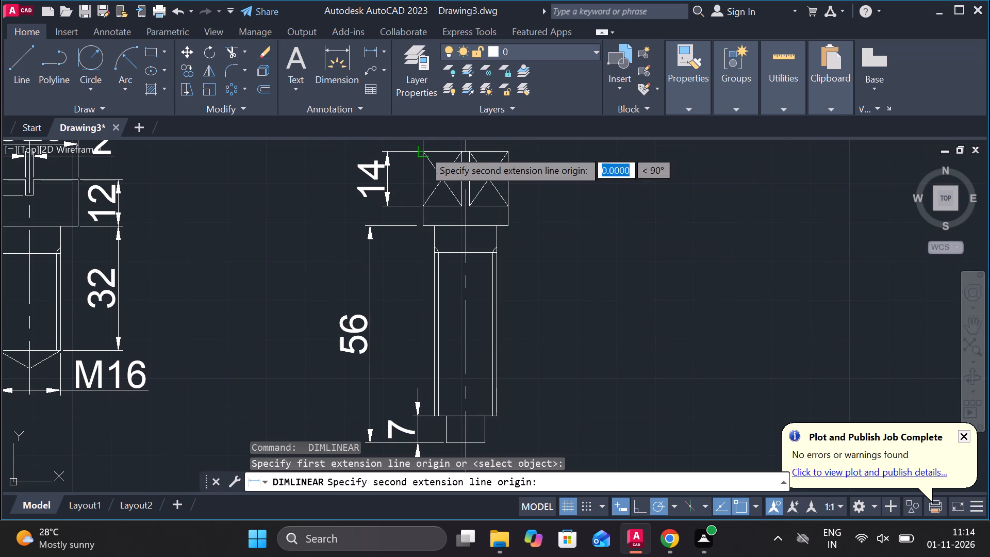
click(447, 446)
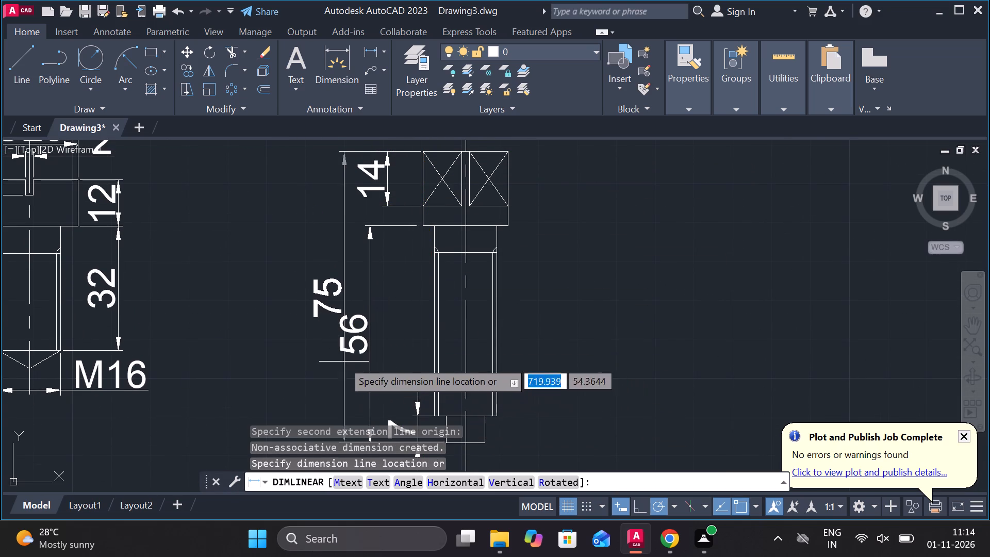
middle_drag(320, 337, 358, 327)
click(350, 335)
Add a horizontal linear dimension for the width of the screw's square head, placed above the head.
scroll(457, 330, down, 1)
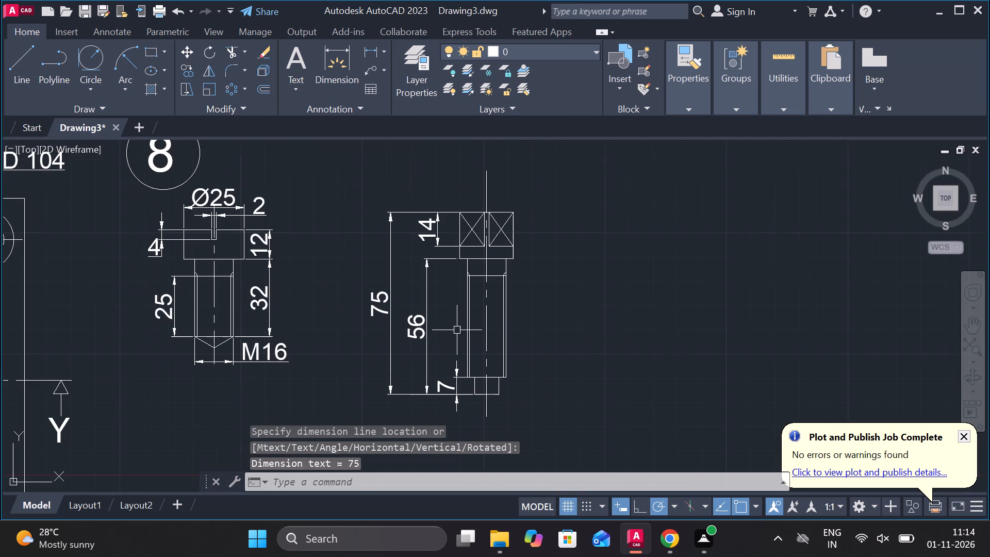
scroll(481, 248, up, 1)
middle_drag(481, 248, 458, 286)
key(space)
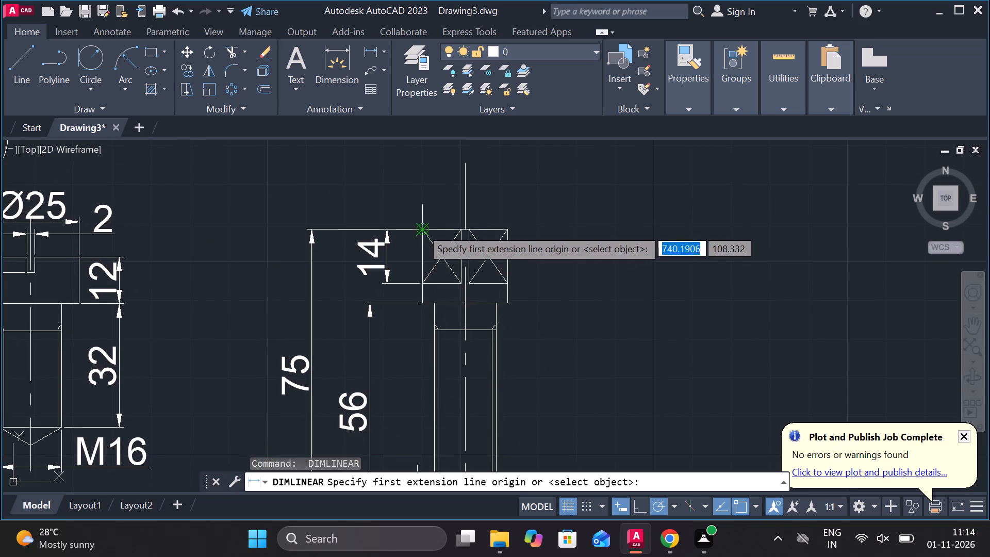
click(421, 228)
click(505, 227)
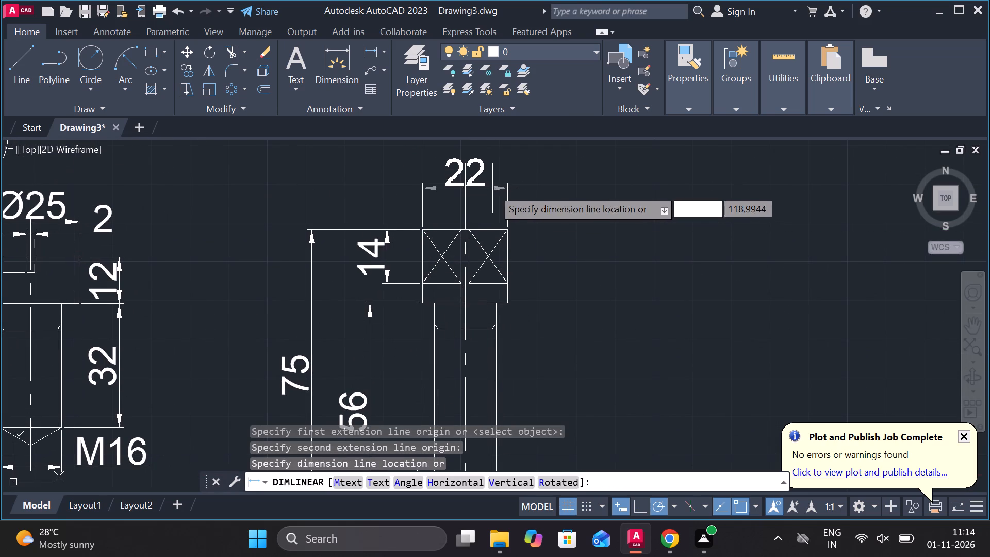
click(492, 188)
Add a horizontal linear dimension for the width of the screw's tip, placed below it with the text outside.
scroll(531, 265, down, 1)
middle_drag(547, 397, 486, 260)
scroll(422, 297, up, 2)
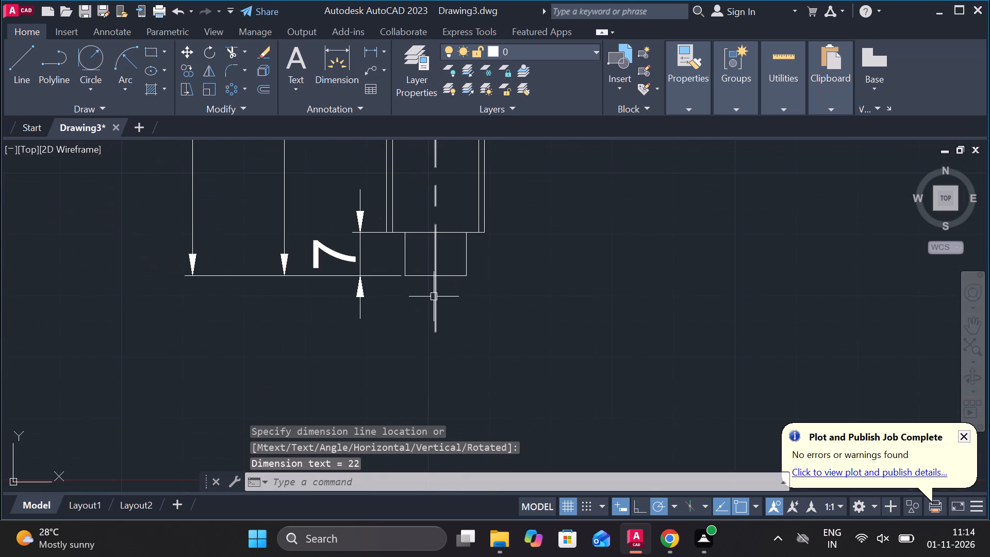
key(space)
click(409, 271)
click(468, 272)
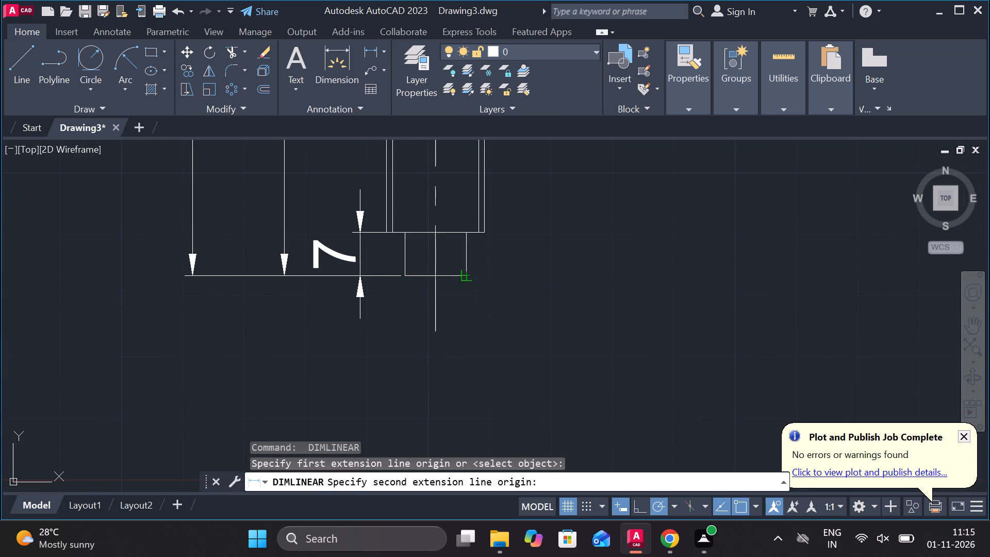
click(489, 319)
Insert a diameter symbol in the tip's width dimension text to make it Ø10.
double_click(501, 292)
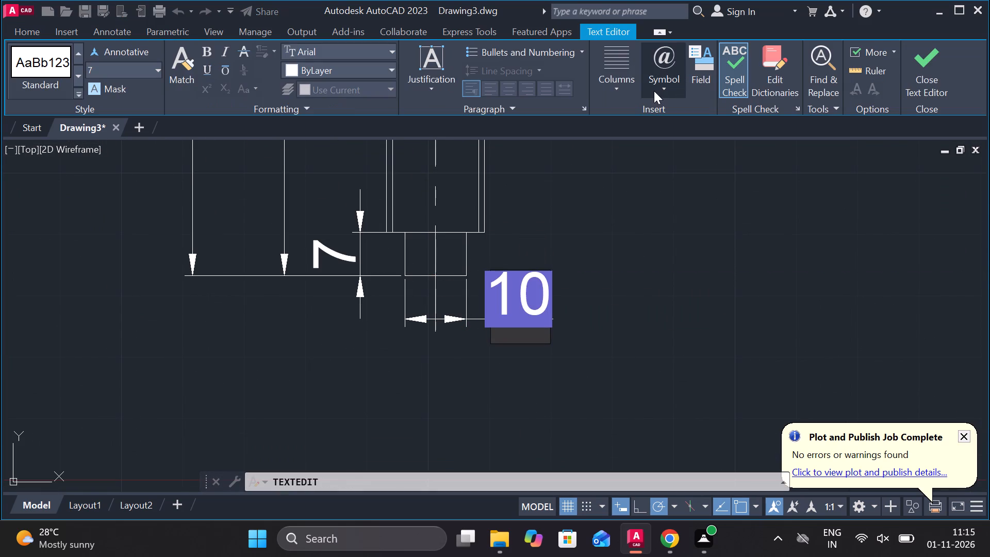
click(658, 86)
click(685, 145)
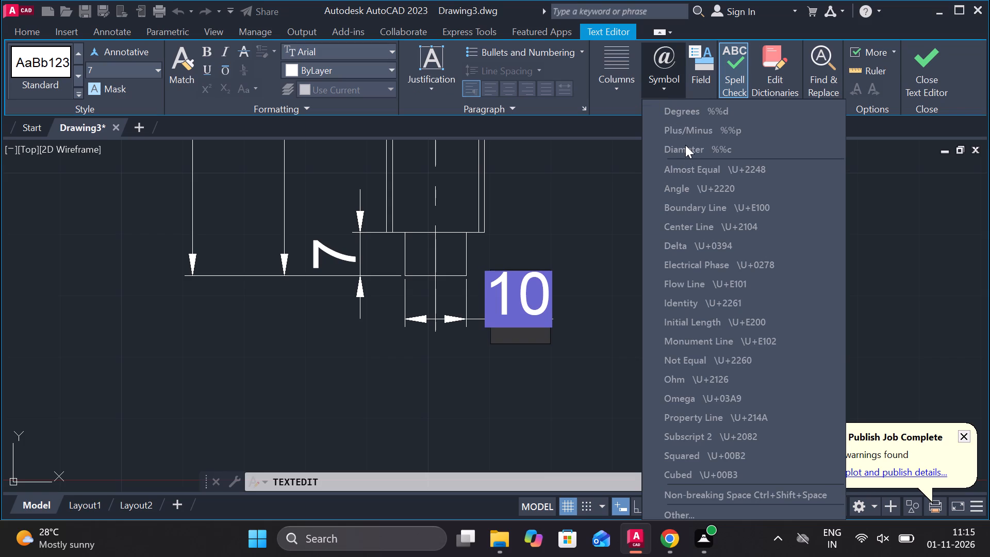
click(930, 77)
Add a horizontal linear dimension across the outer edges of the threaded shank, above the shoulder.
middle_drag(590, 295, 586, 329)
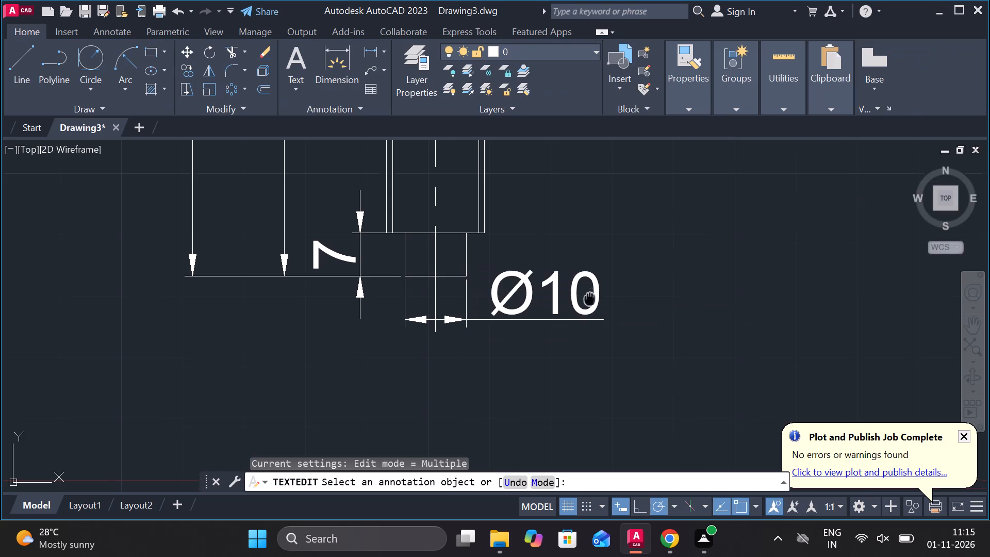
middle_drag(586, 329, 559, 402)
click(374, 52)
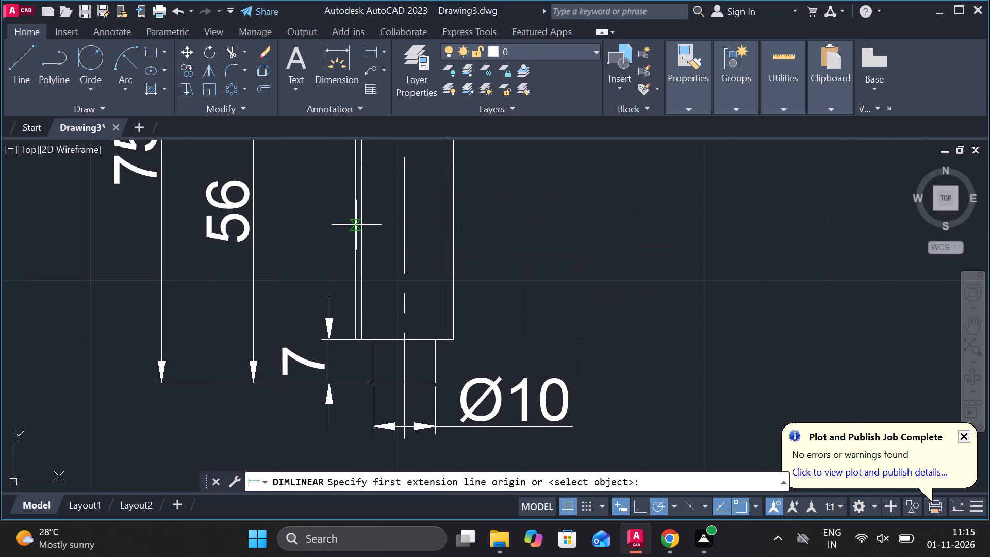
click(458, 225)
click(484, 224)
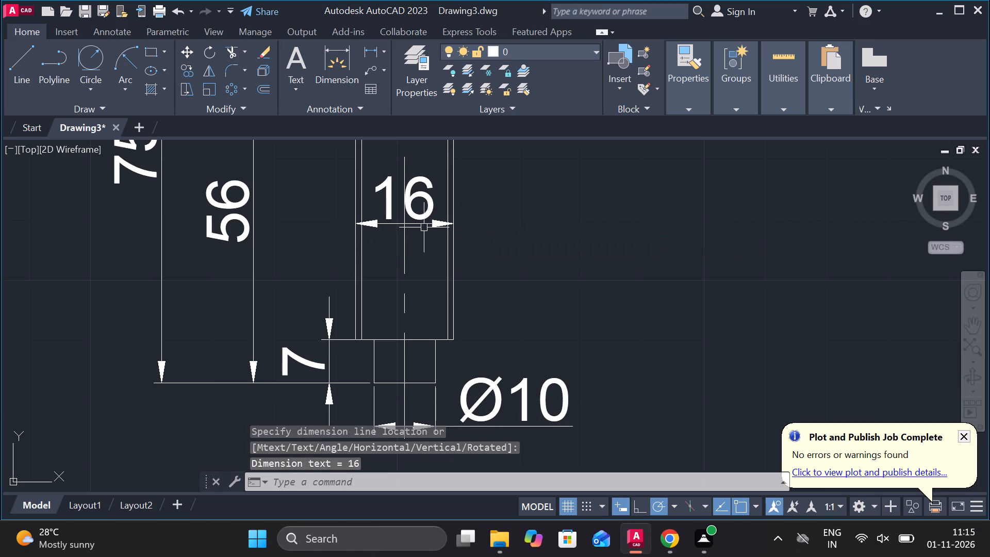
Move the shank's width dimension slightly up, with its text outside the shank on the right.
key(grave)
click(420, 214)
key(Escape)
click(420, 209)
key(Escape)
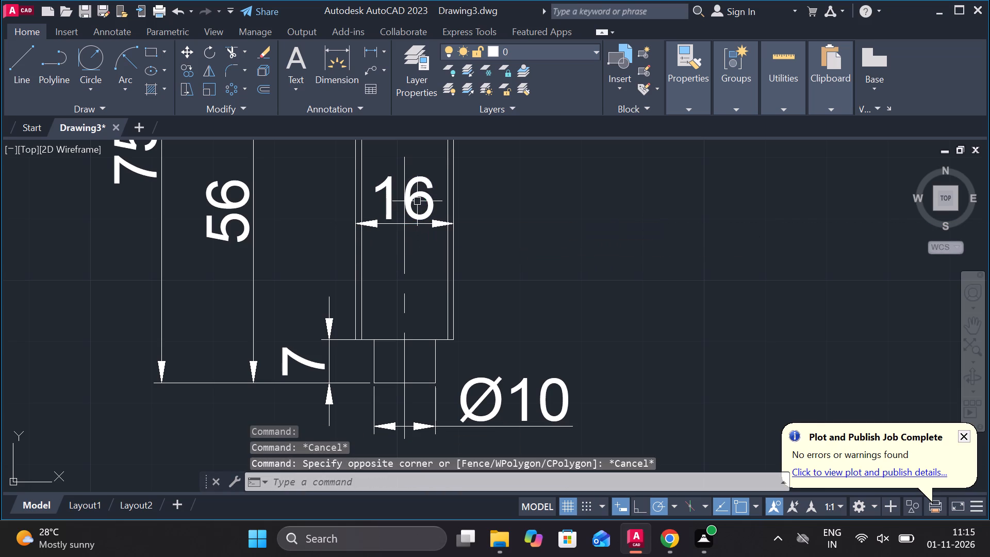
click(417, 194)
click(407, 200)
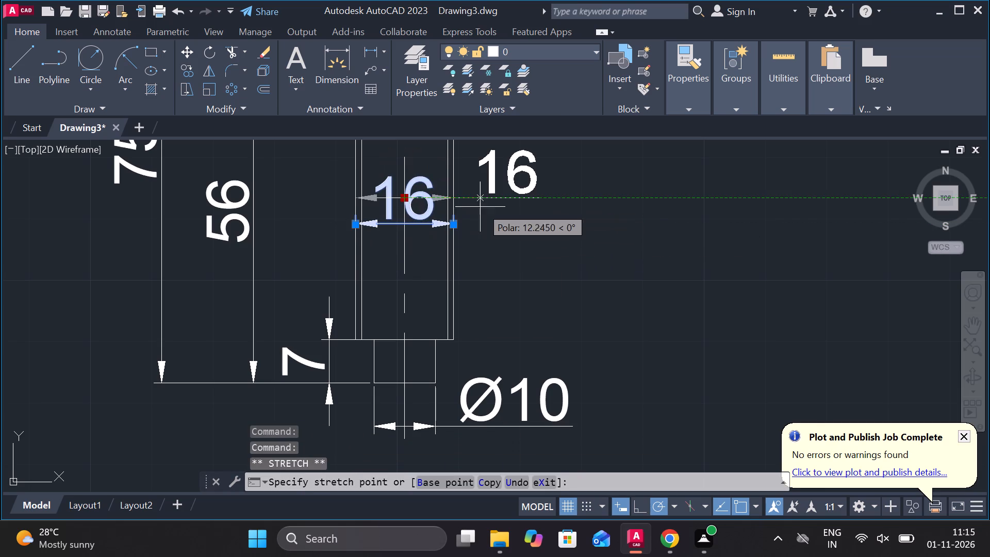
click(485, 207)
key(Escape)
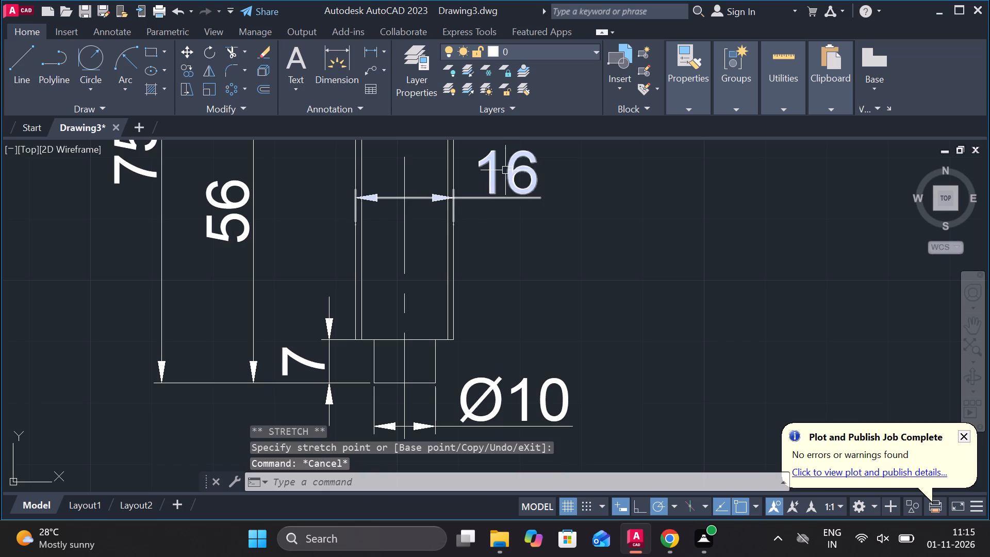
Prefix the shank's width dimension text with M to make it M16.
double_click(515, 170)
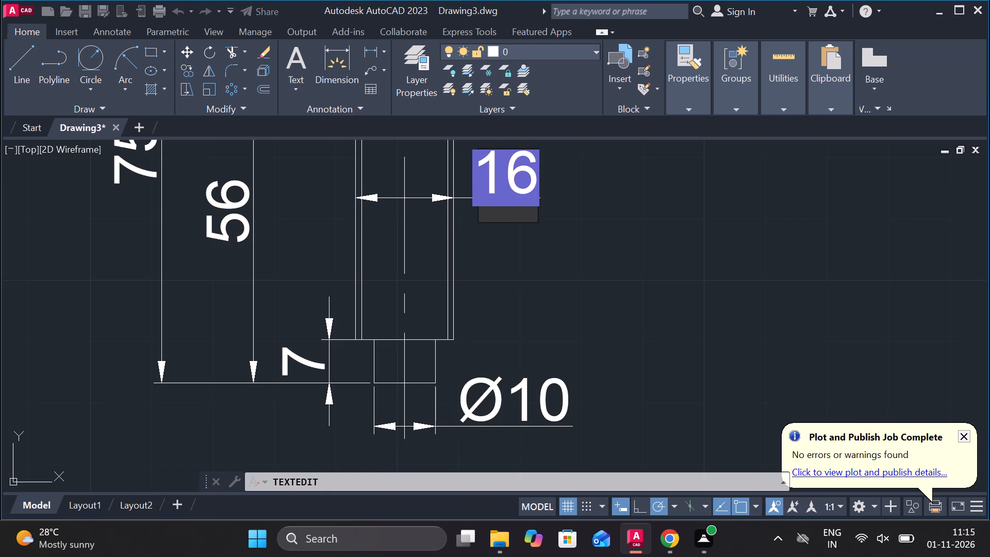
key(m)
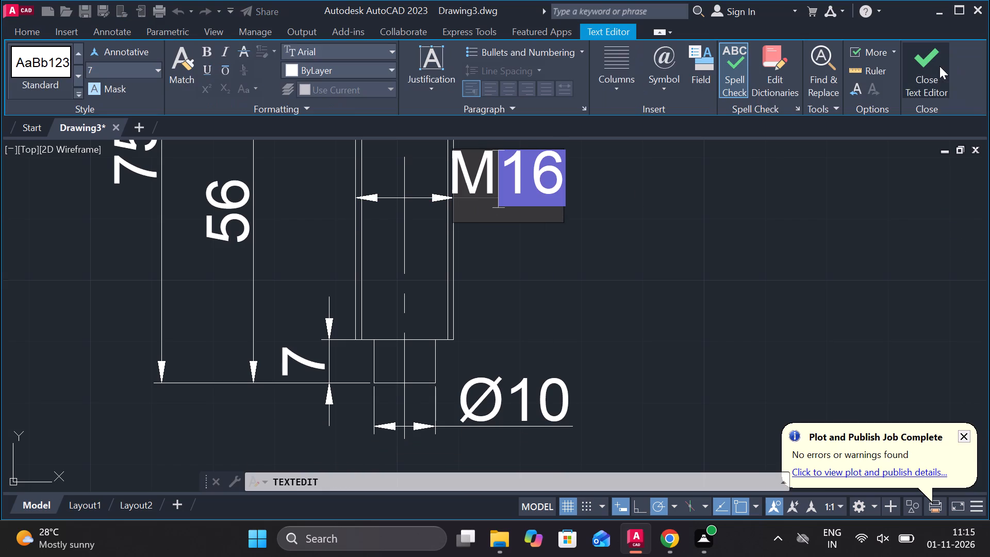
click(939, 66)
scroll(677, 226, down, 3)
middle_drag(678, 226, 668, 255)
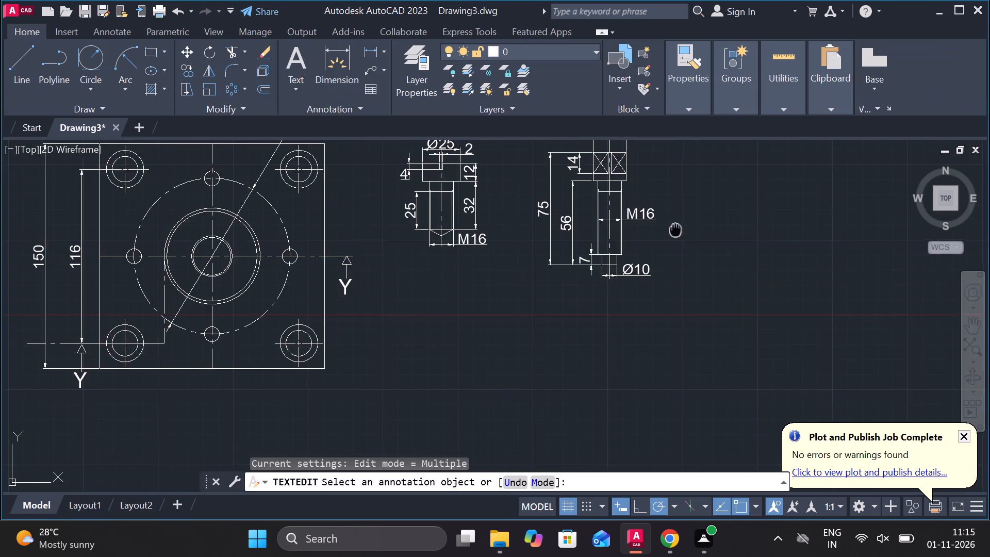
middle_drag(668, 255, 641, 313)
key(Escape)
Copy the circled number 8 horizontally across to above the newly dimensioned square-headed screw.
scroll(426, 189, up, 1)
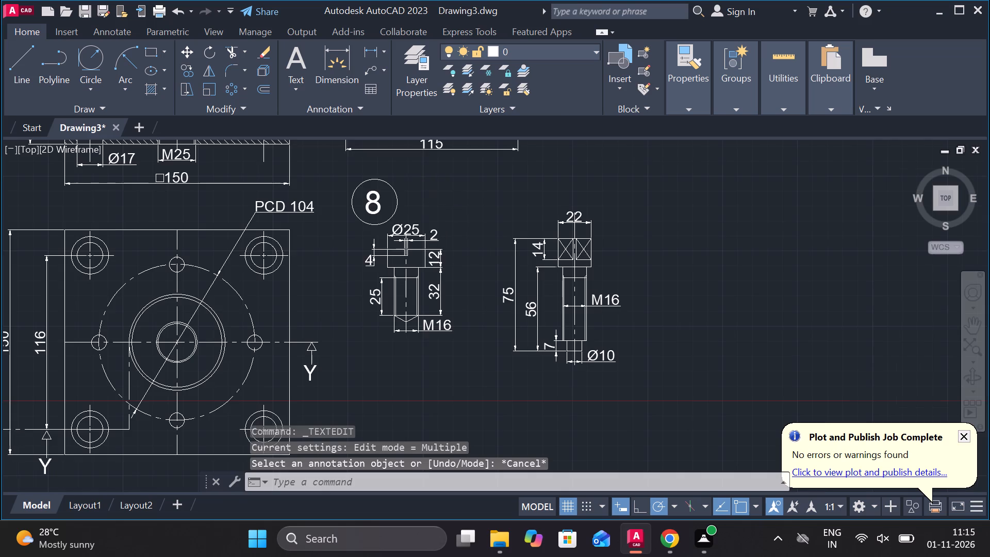
scroll(426, 189, up, 1)
click(395, 202)
click(230, 184)
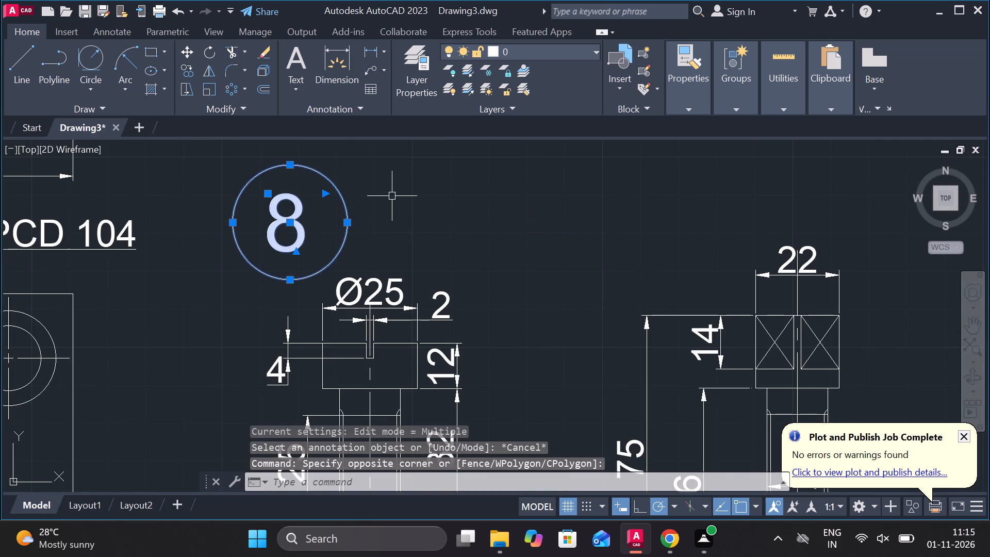
text(CO)
key(Return)
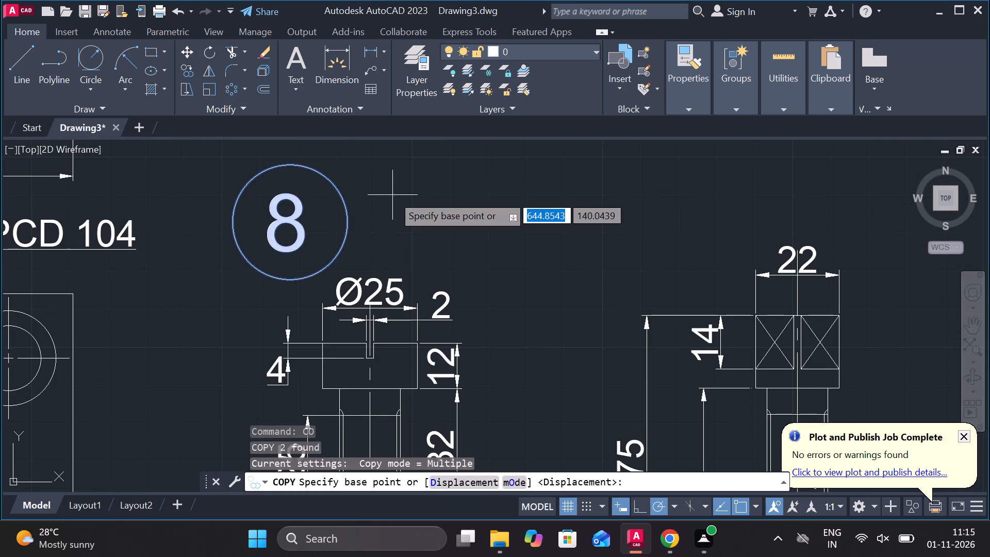
click(780, 196)
scroll(780, 196, down, 1)
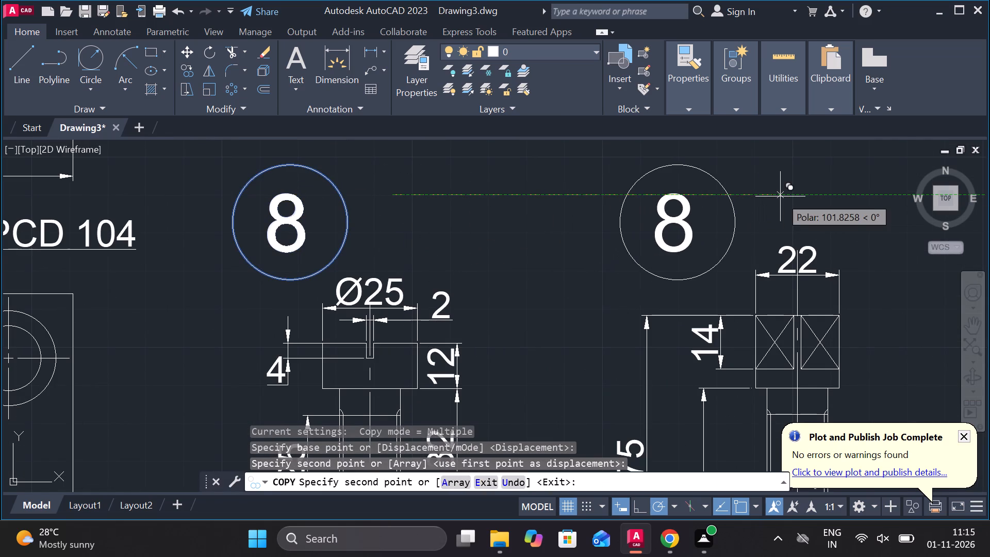
key(Escape)
Change the number in the copied balloon above the square-headed screw to 7.
double_click(713, 215)
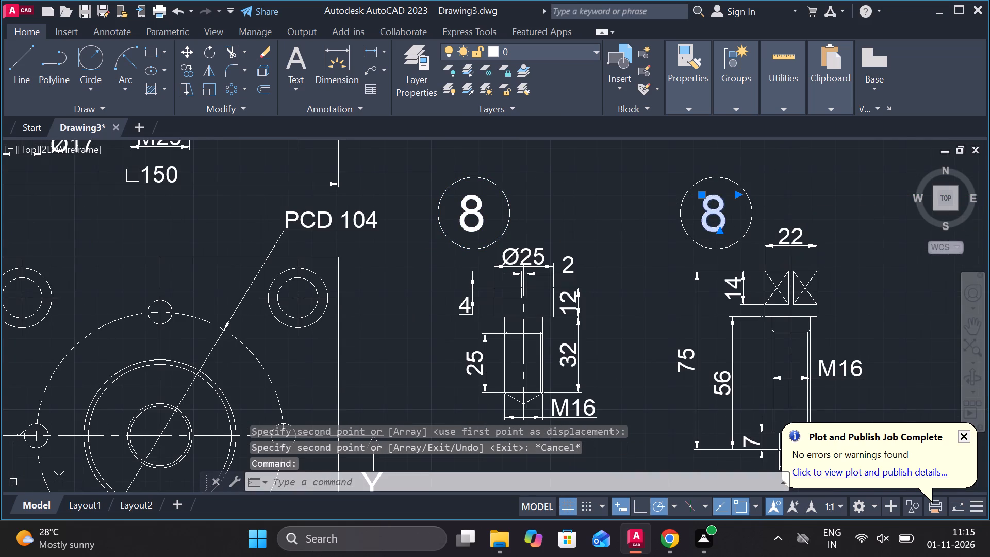
key(Right)
key(BackSpace)
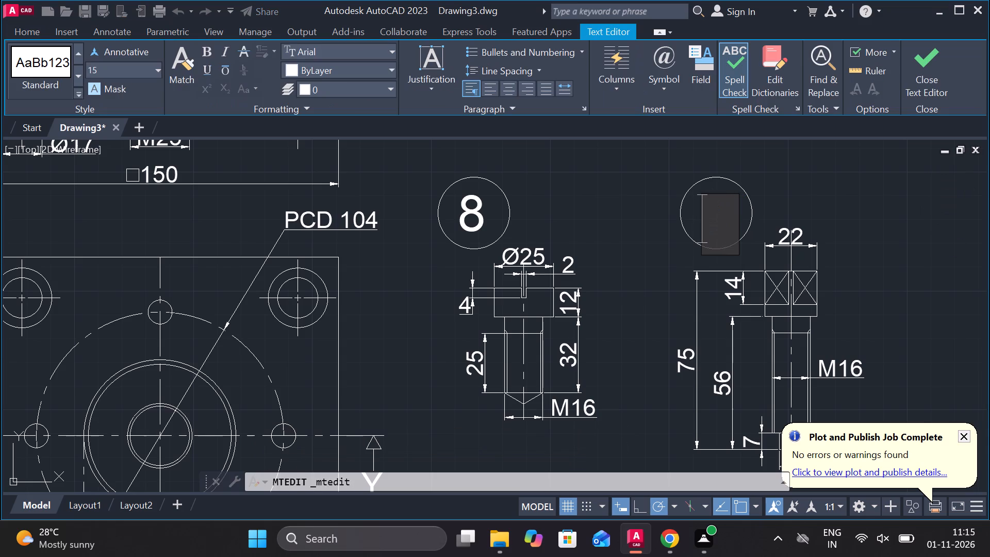
key(7)
click(837, 255)
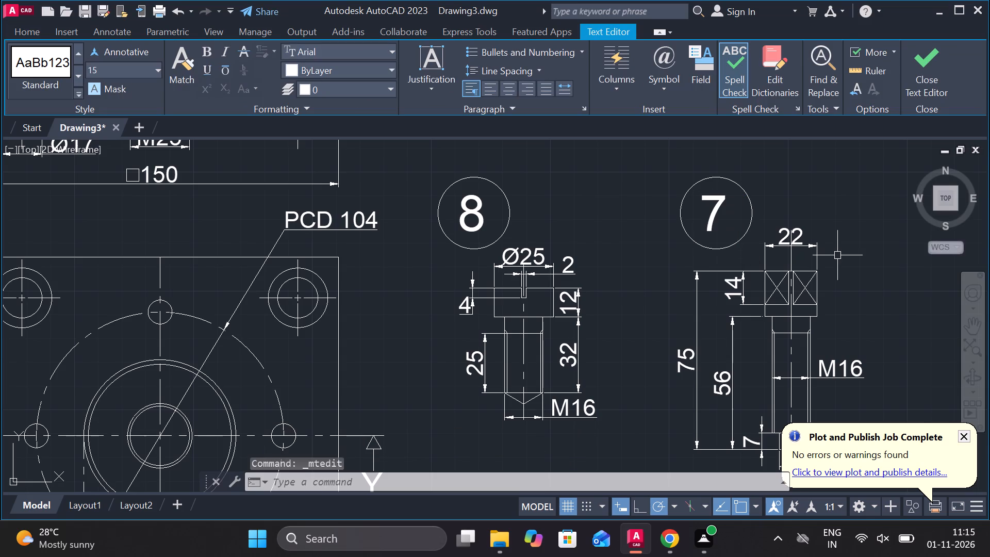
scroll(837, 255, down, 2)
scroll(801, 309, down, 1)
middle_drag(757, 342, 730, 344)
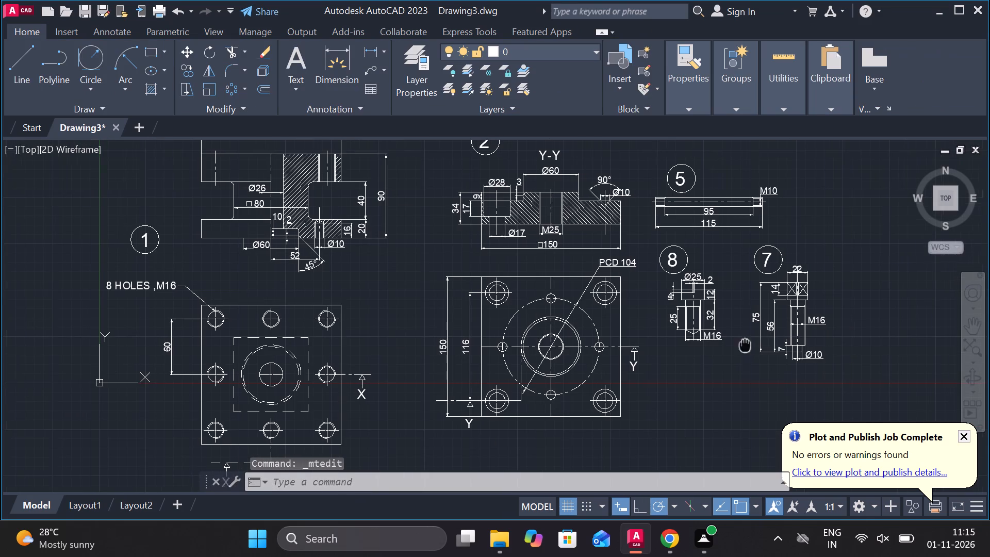
Draw a 62-long horizontal base line in the empty space beyond part 7, continuing with a 46-long vertical line up from its right end.
middle_drag(730, 344, 715, 341)
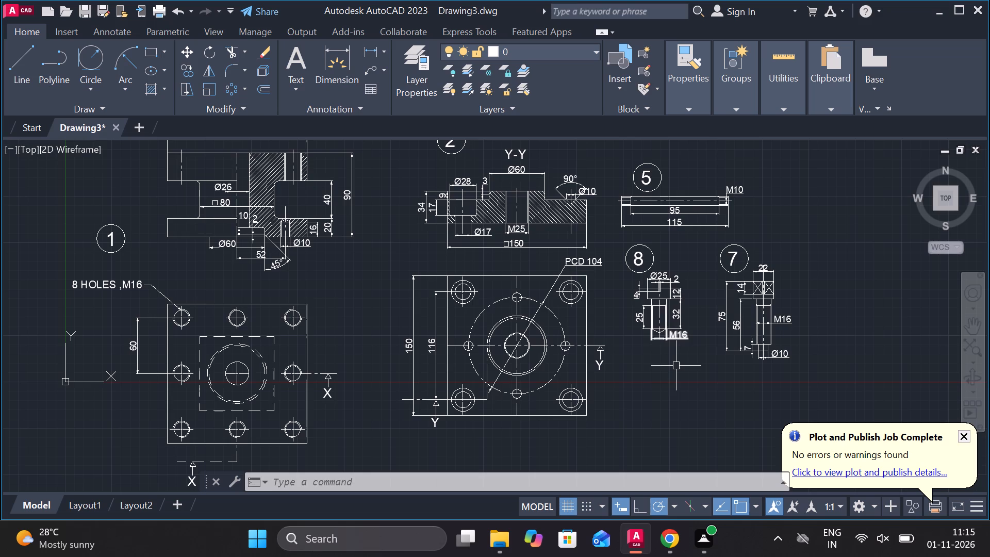
scroll(680, 369, down, 1)
middle_drag(667, 373, 462, 375)
middle_drag(639, 322, 615, 322)
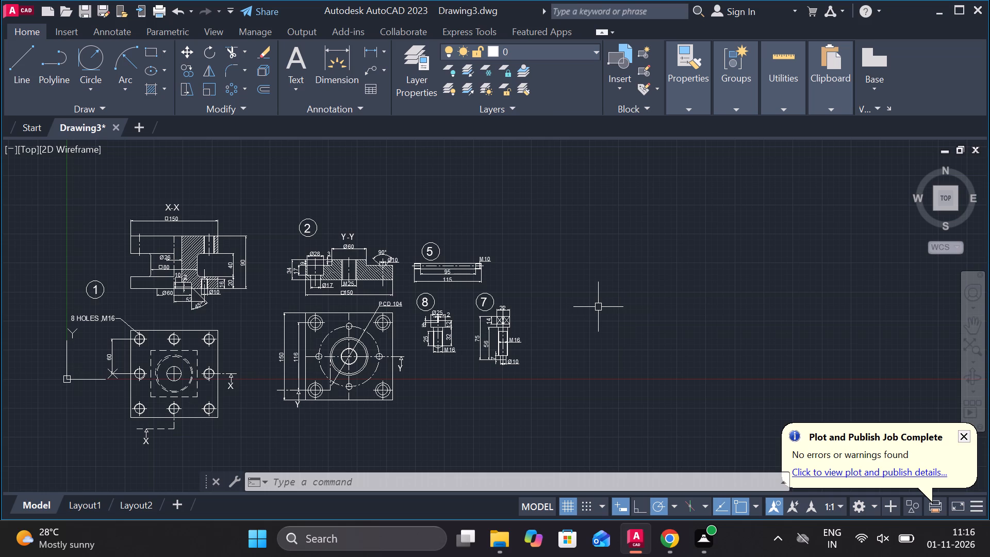
key(Escape)
key(l)
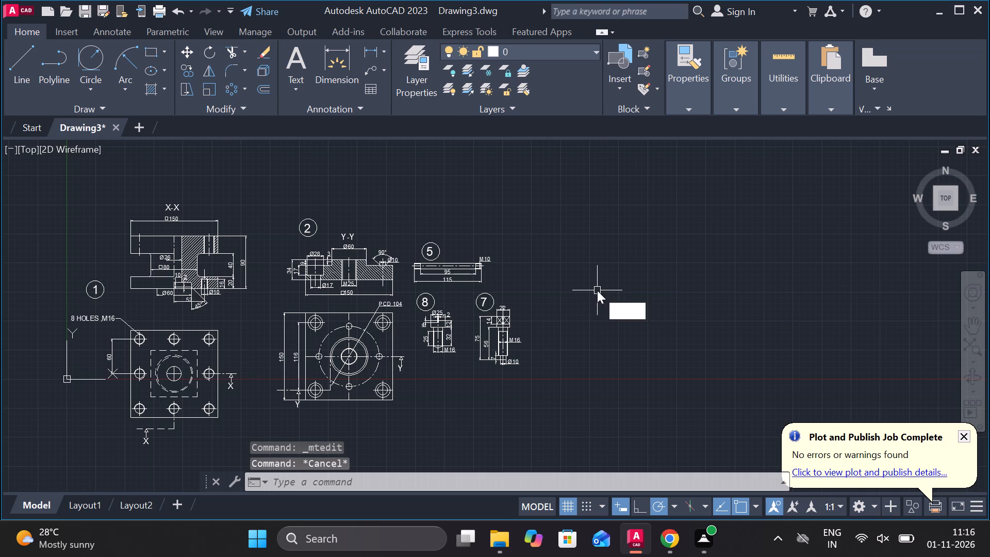
key(Return)
click(597, 290)
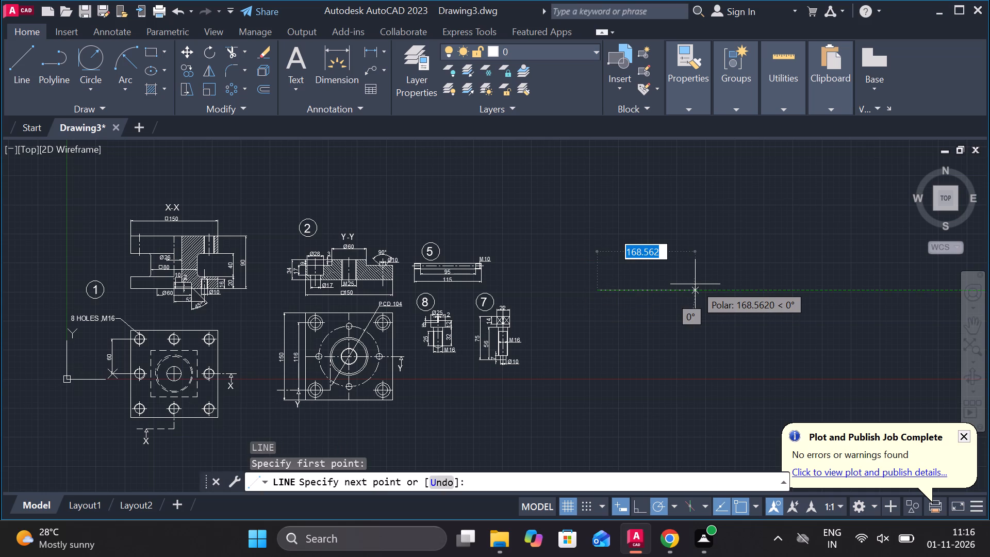
text(62)
key(space)
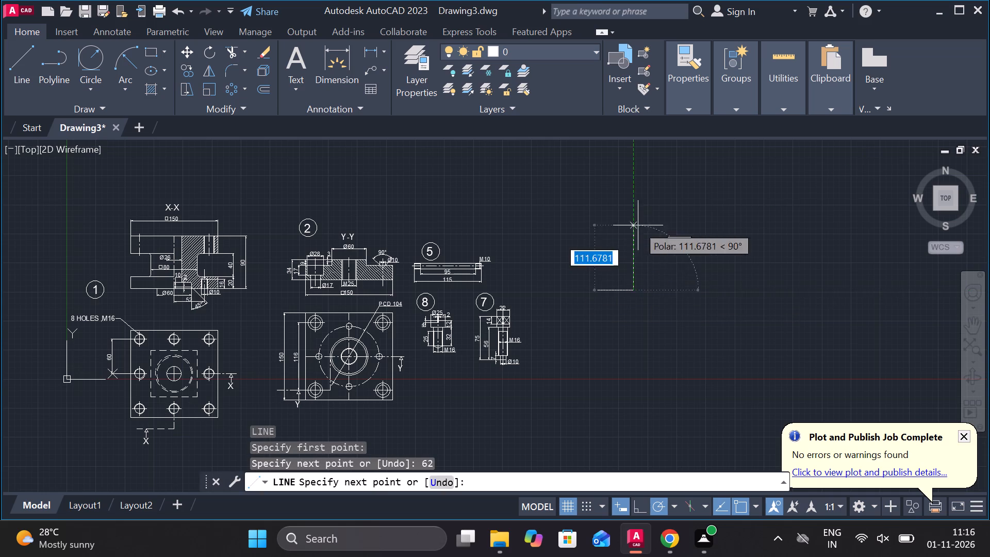
scroll(618, 235, up, 3)
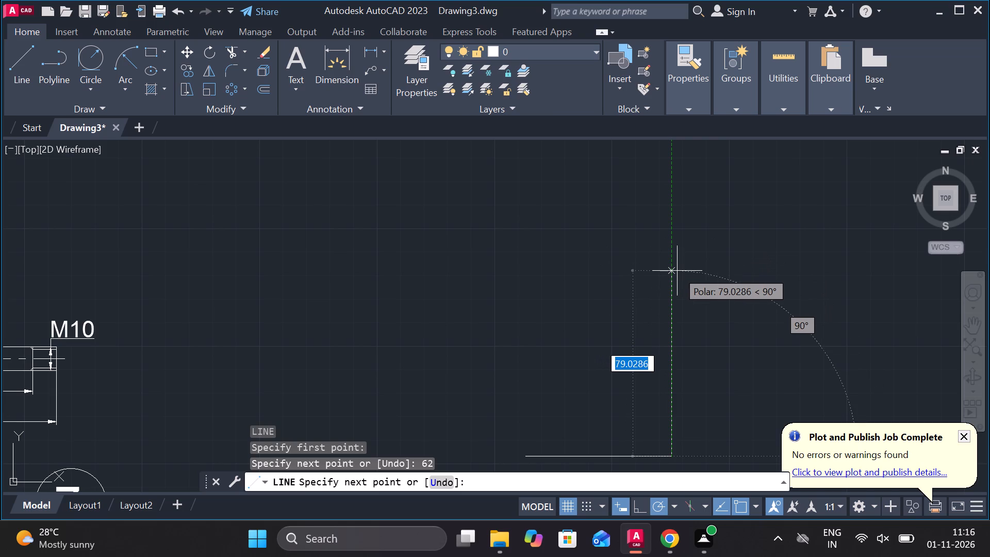
text(46)
key(space)
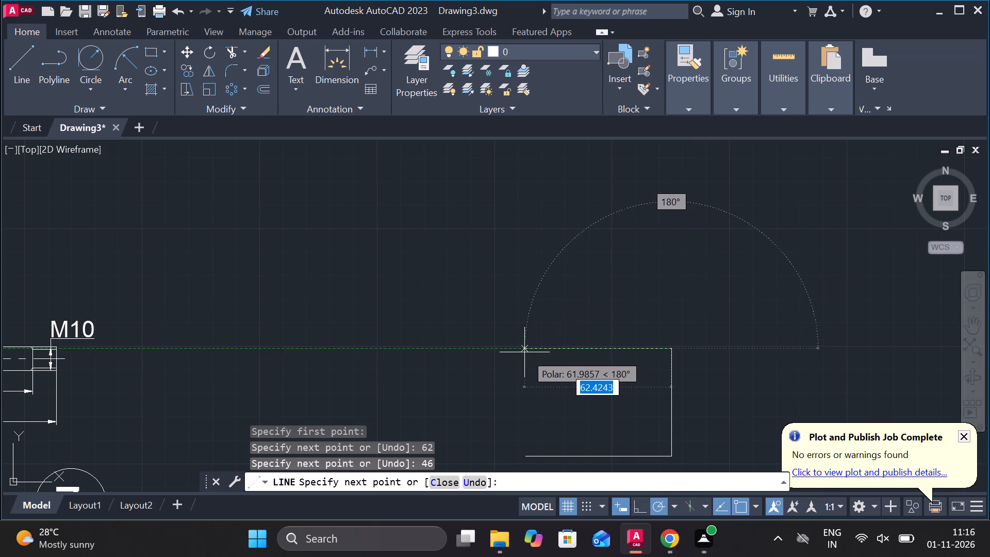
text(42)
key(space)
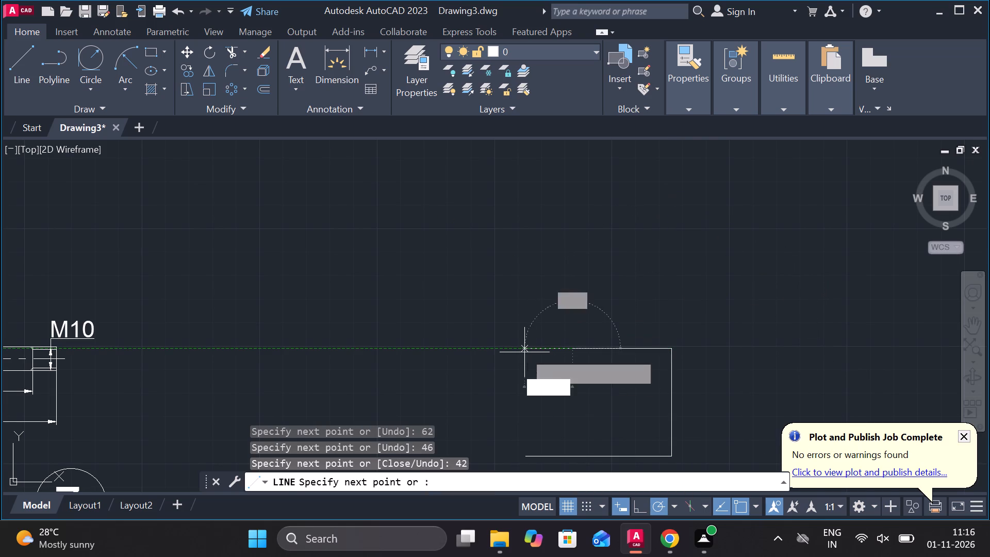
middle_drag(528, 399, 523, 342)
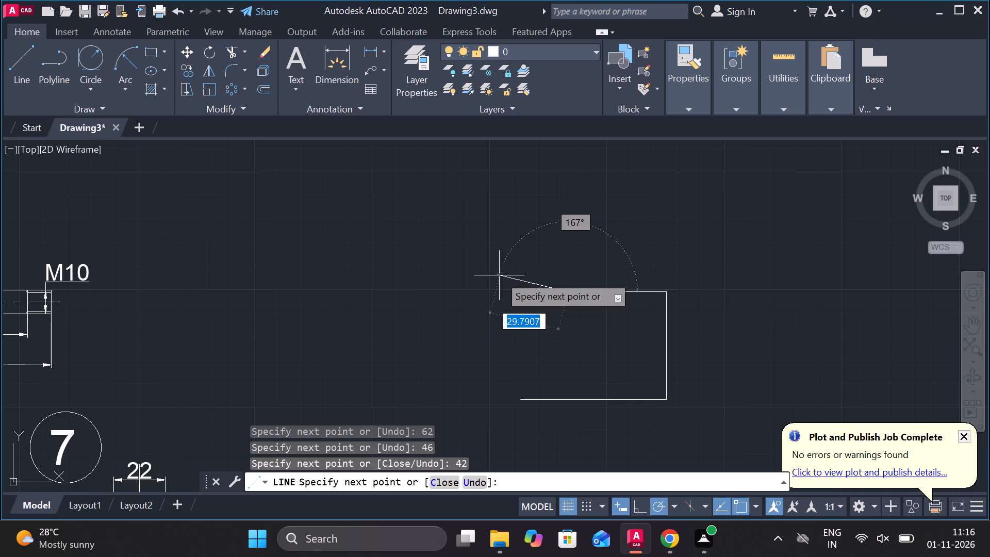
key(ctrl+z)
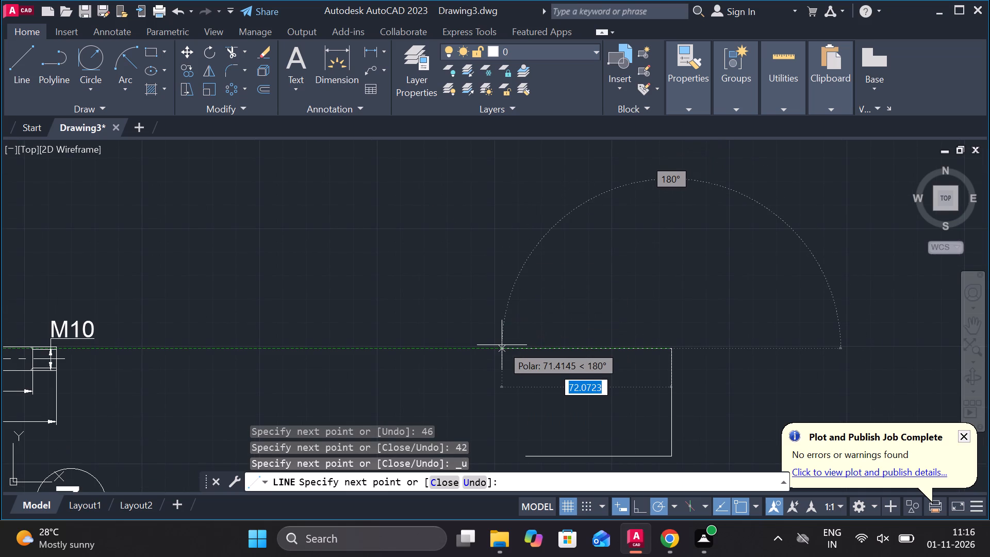
Complete the 62 by 46 rectangle with a 62-long top edge and a left edge closing at the start point.
text(62)
key(space)
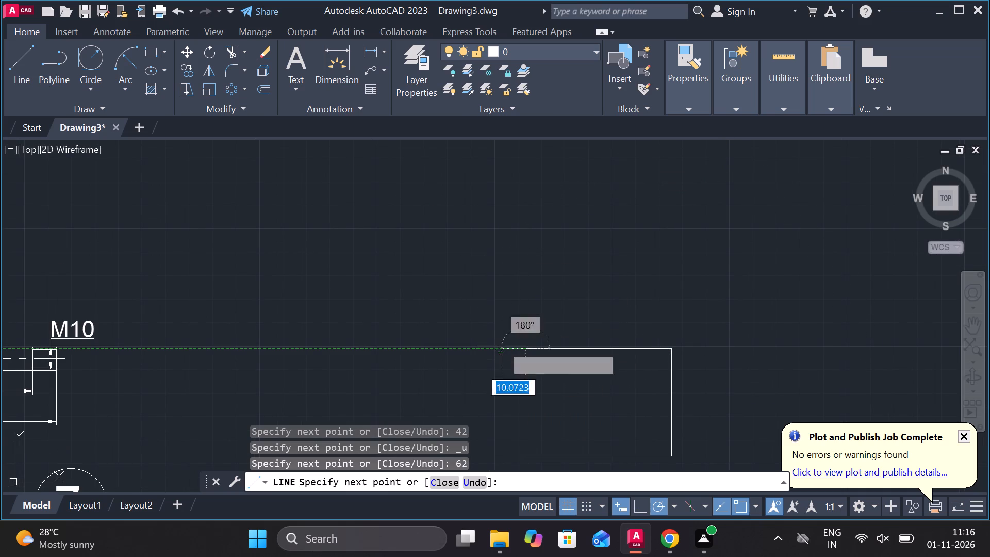
click(529, 454)
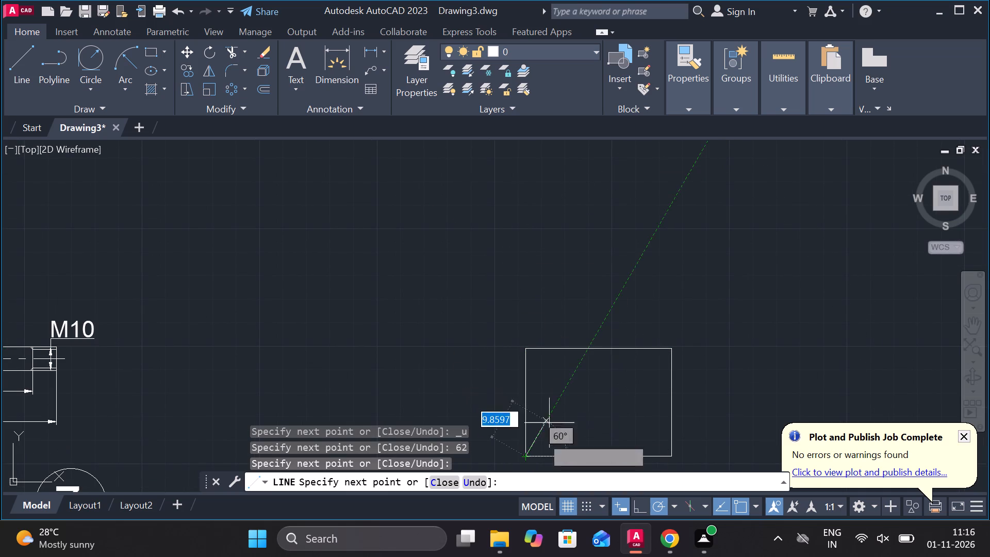
middle_drag(556, 408, 525, 366)
key(Escape)
Draw a 46-long vertical line straight down from the midpoint of the rectangle's bottom edge.
middle_drag(568, 374, 541, 373)
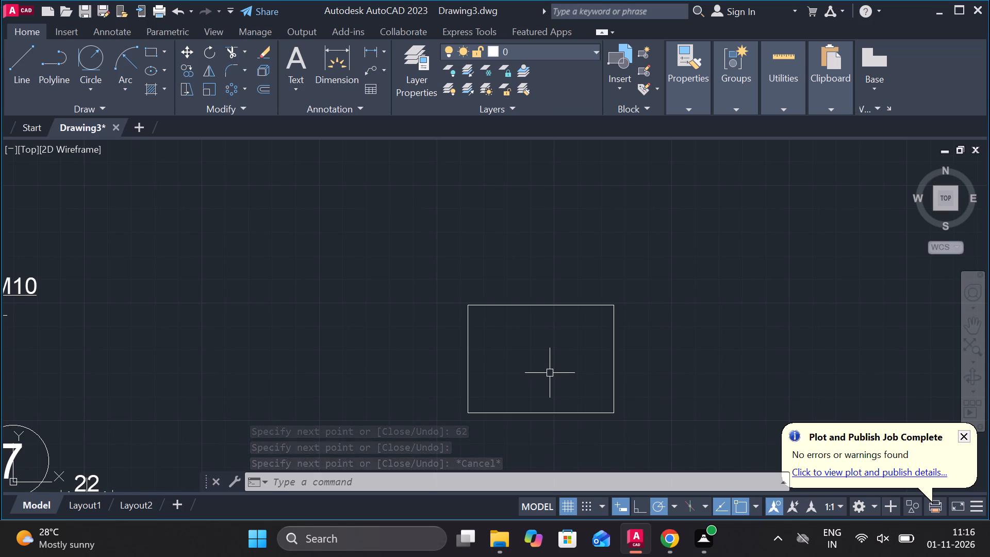
middle_drag(548, 375, 514, 305)
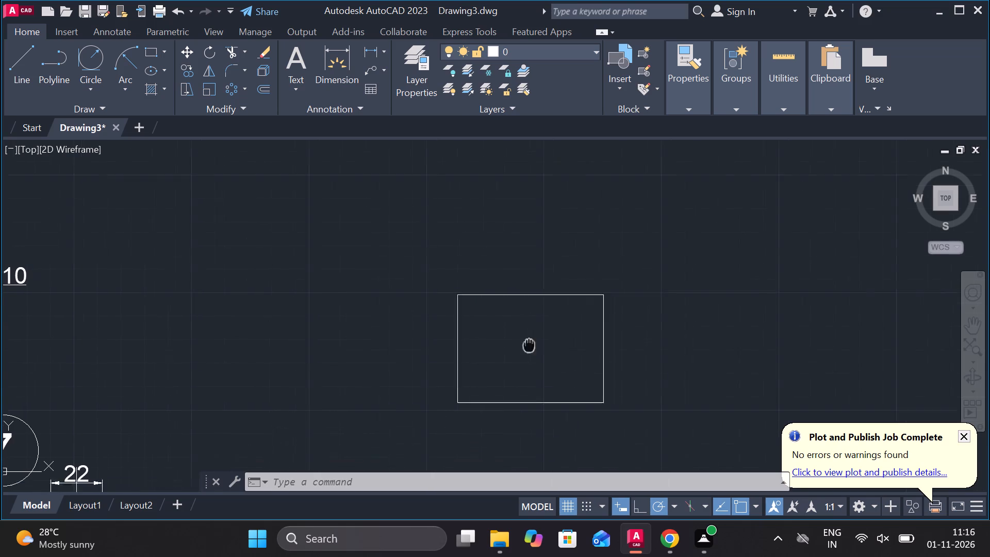
middle_drag(514, 305, 510, 287)
key(l)
key(Return)
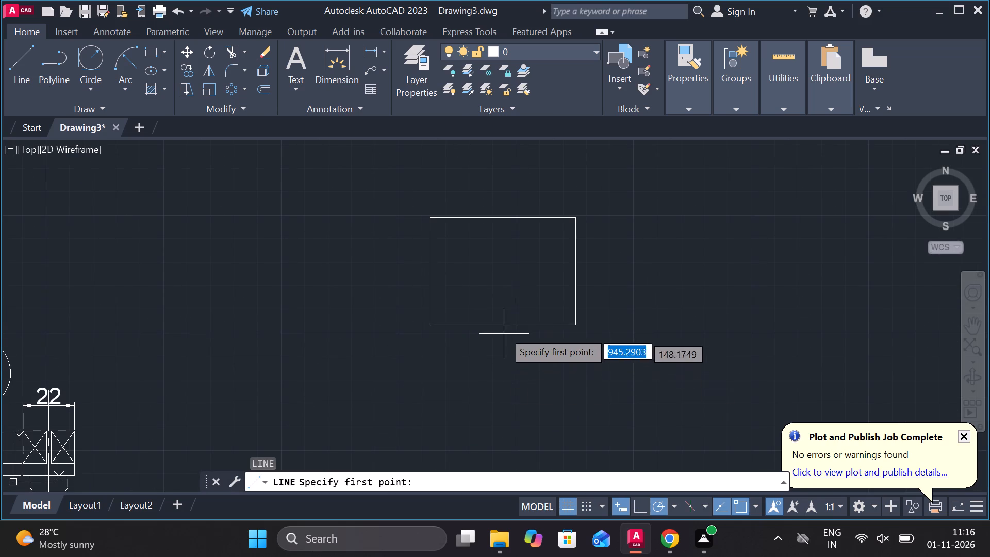
click(499, 322)
text(46)
key(space)
key(Escape)
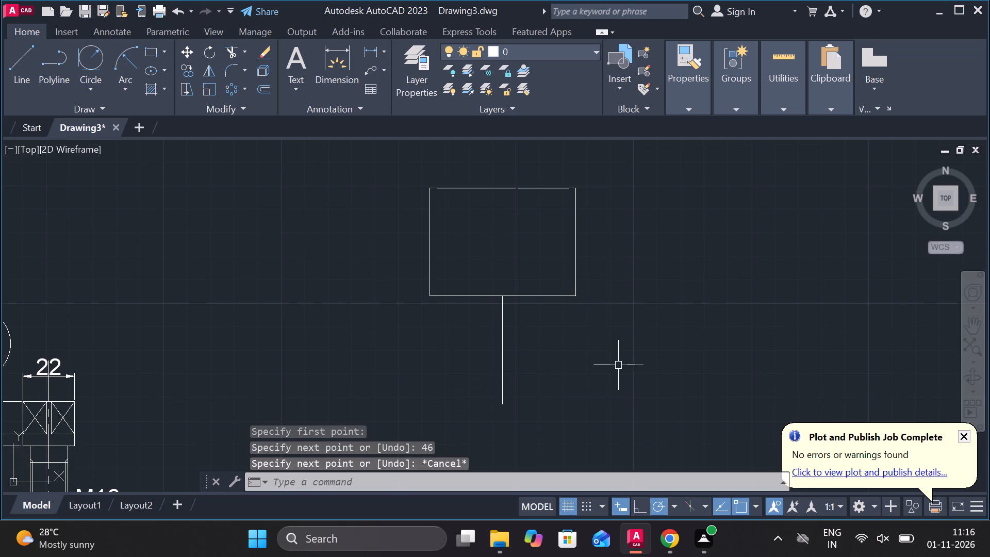
Draw a circle of radius 50 centred on the lower end of the vertical line.
text(C)
key(space)
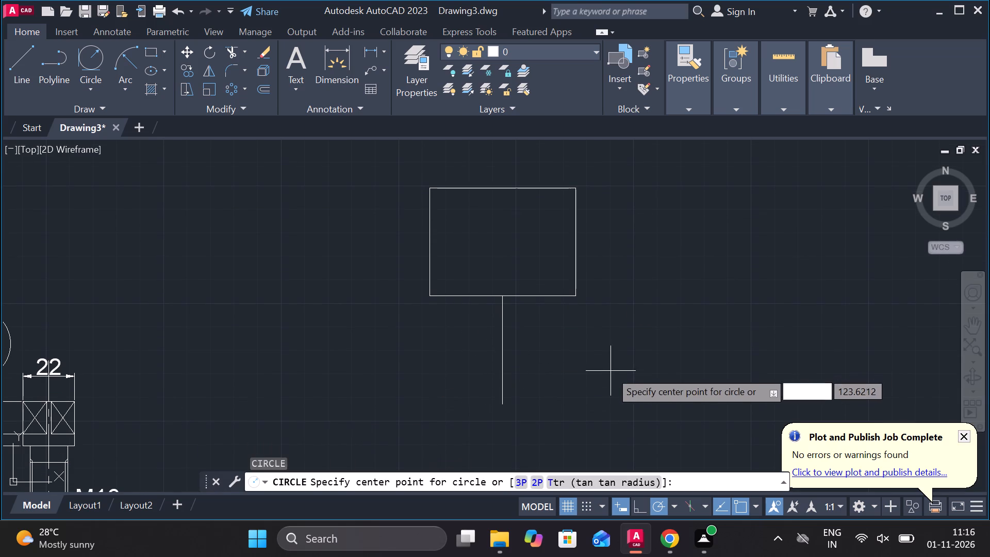
click(502, 403)
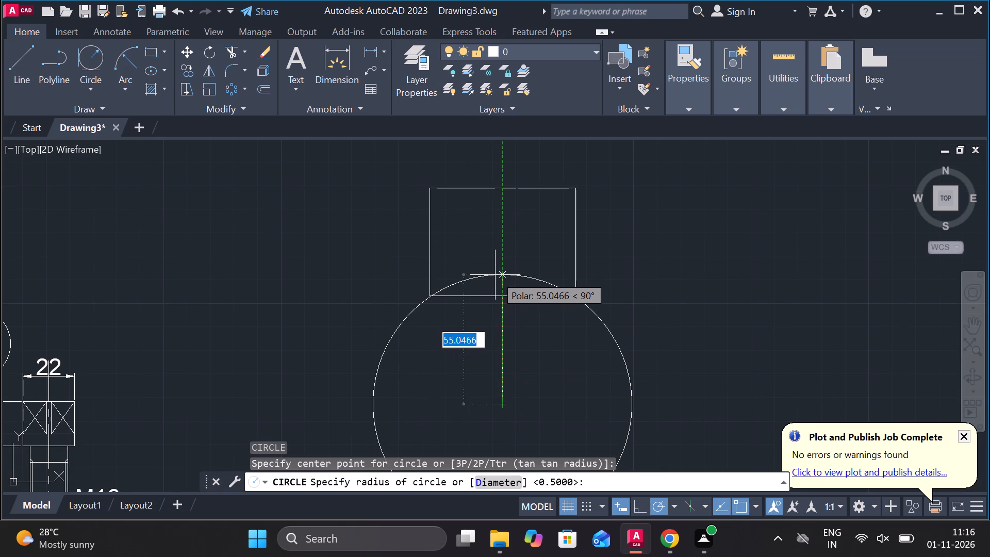
text(50)
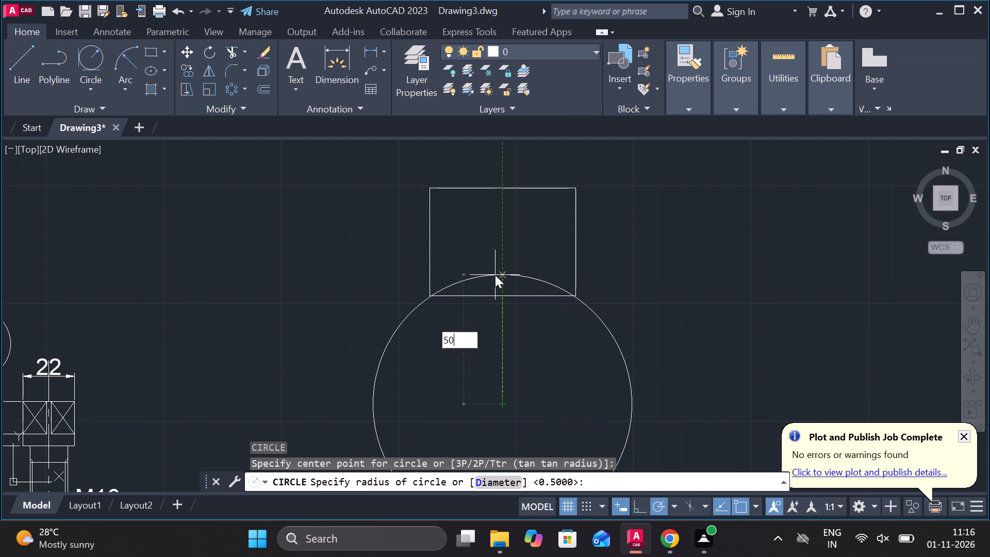
key(Return)
Trim away the part of the circle outside the rectangle, keeping only the shallow arc above its bottom edge.
text(TR)
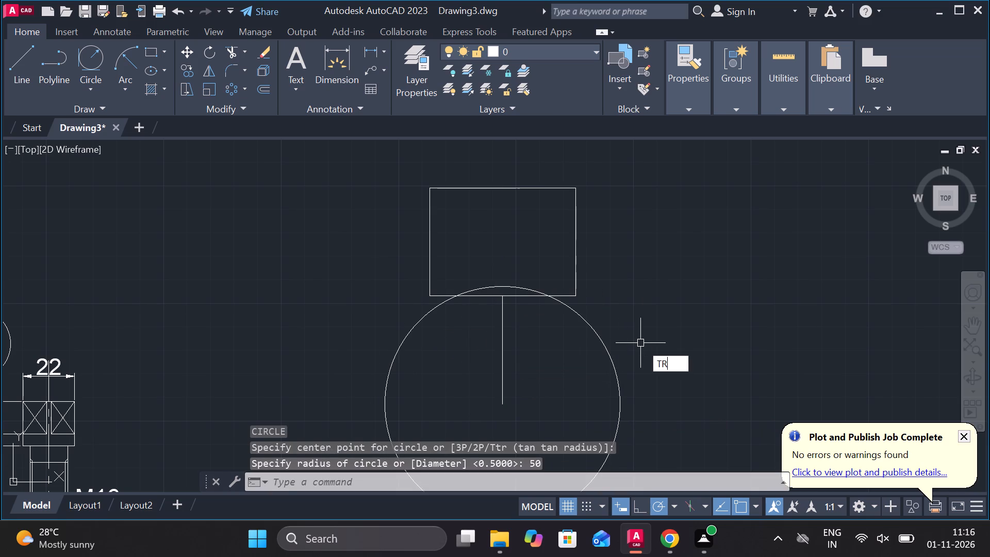
key(space)
click(608, 346)
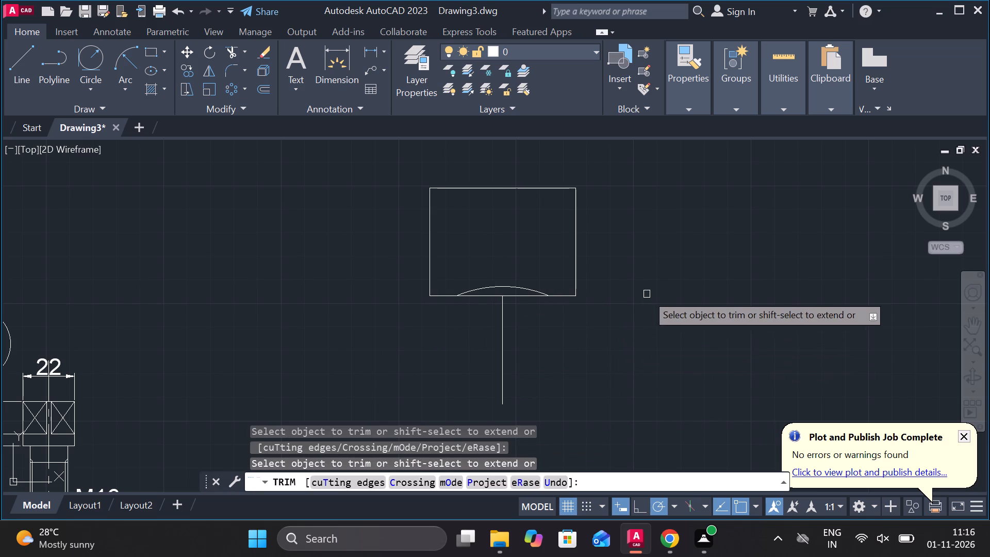
middle_drag(647, 294, 650, 345)
key(Escape)
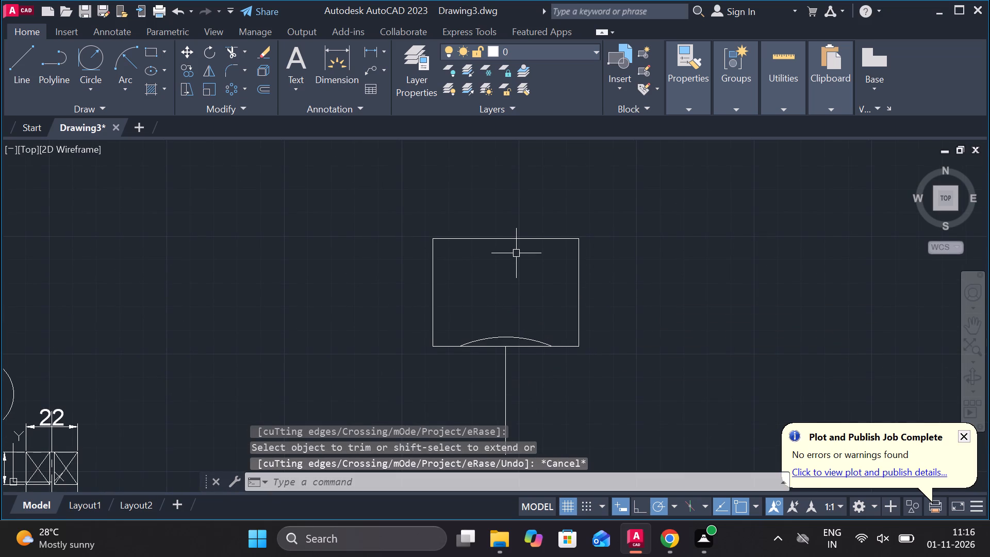
Draw a vertical line about 44.6 long down from 12.5 right of the top edge's midpoint, ending just past the arc.
key(l)
key(Return)
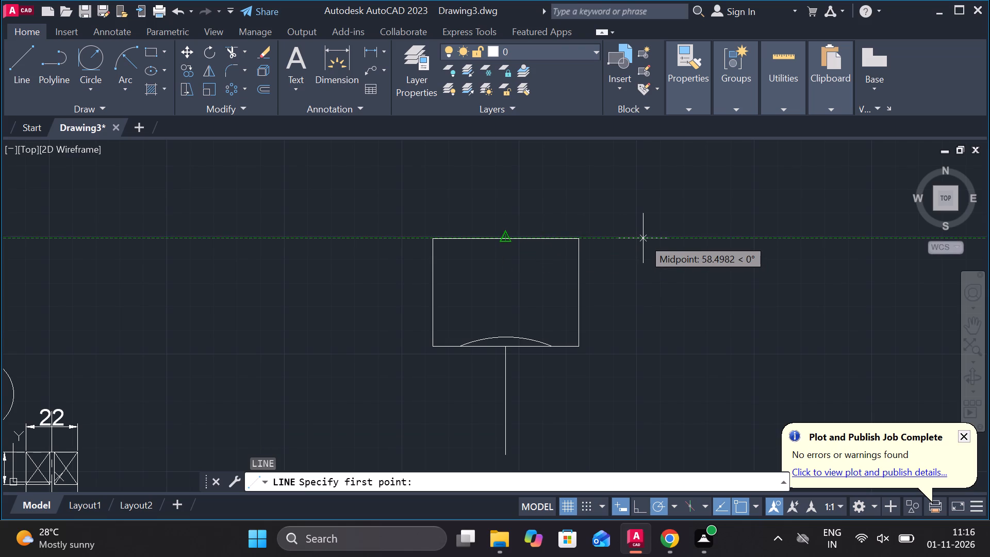
text(12.5)
key(Return)
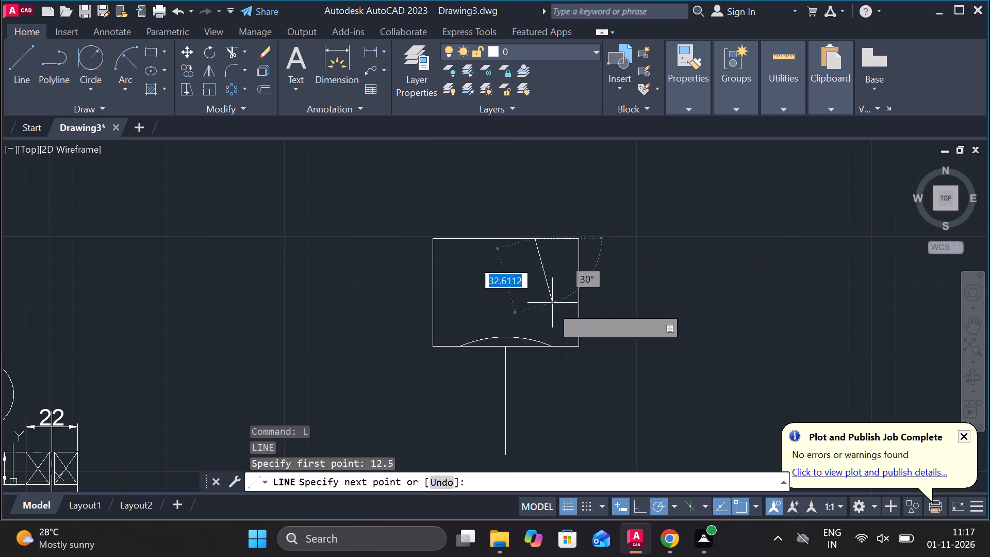
scroll(515, 330, up, 2)
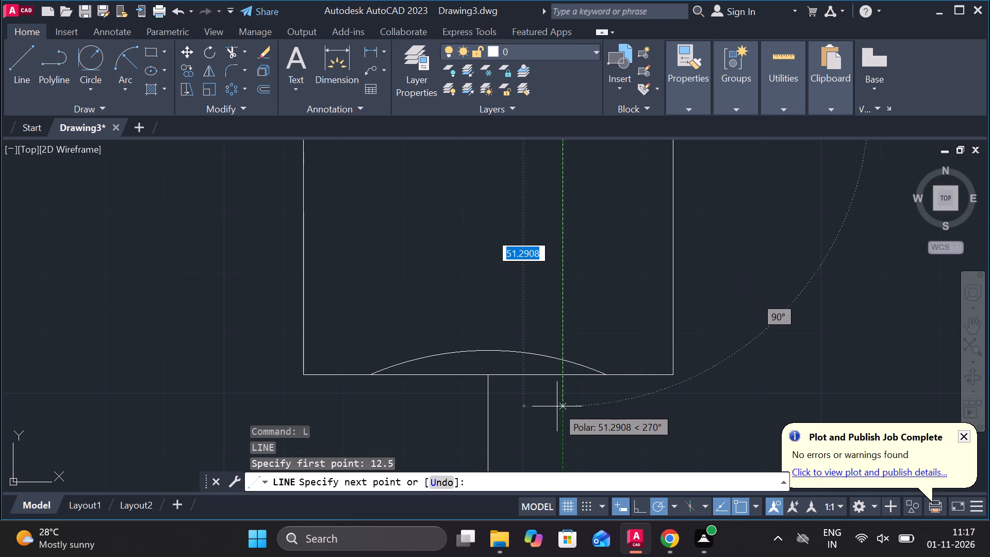
scroll(557, 406, up, 3)
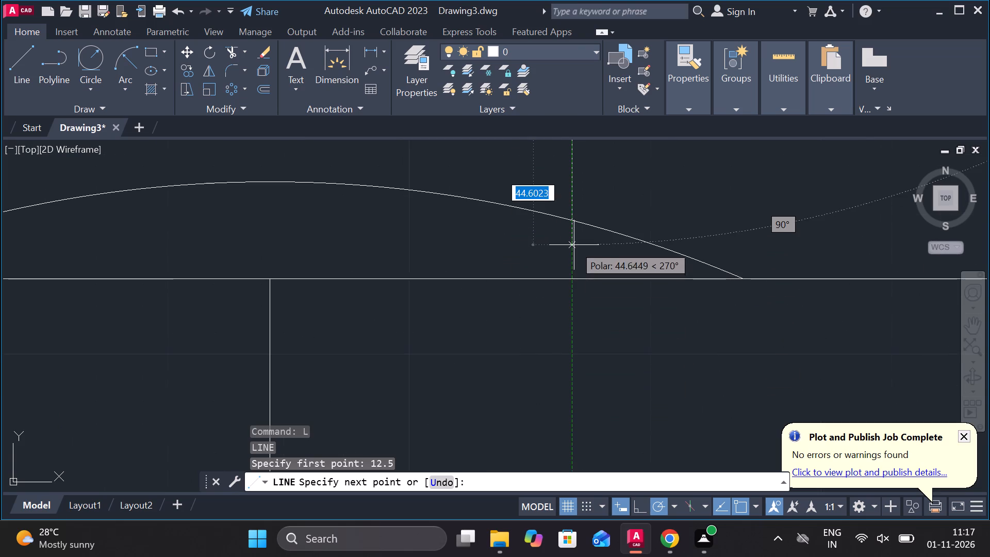
click(574, 245)
scroll(574, 245, down, 2)
key(Escape)
click(568, 206)
key(Escape)
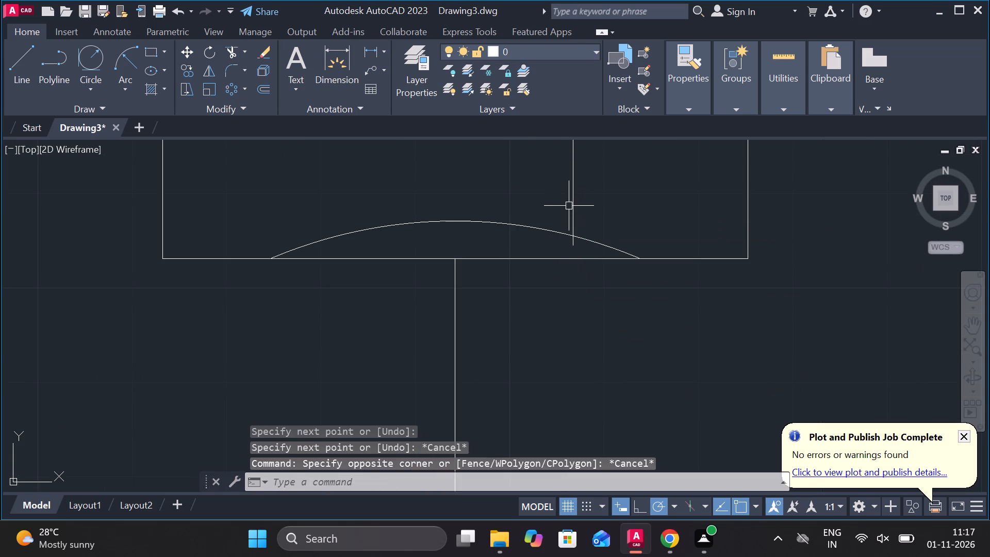
Mirror the inner vertical line about the rectangle's vertical centreline, keeping the original.
click(575, 201)
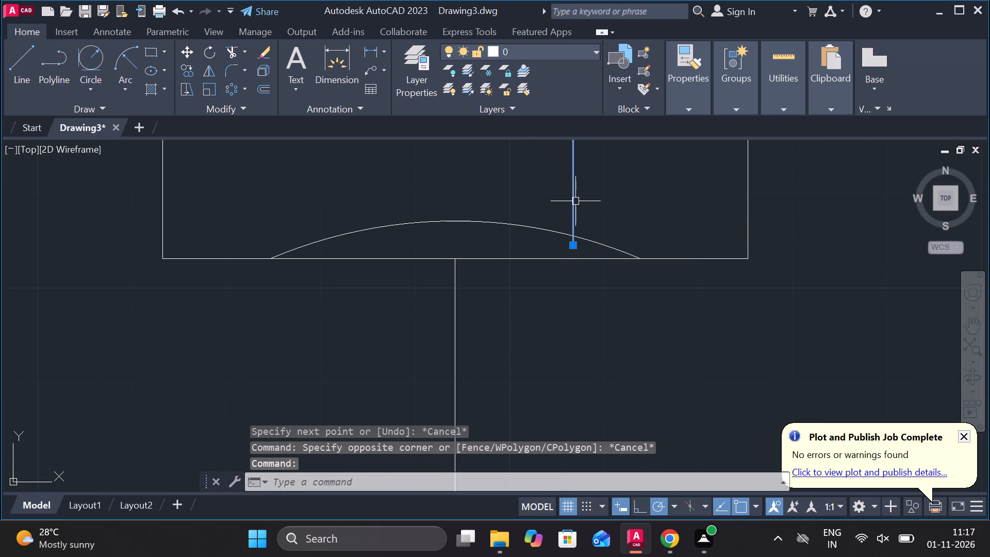
text(MI)
key(Return)
middle_drag(584, 202, 591, 203)
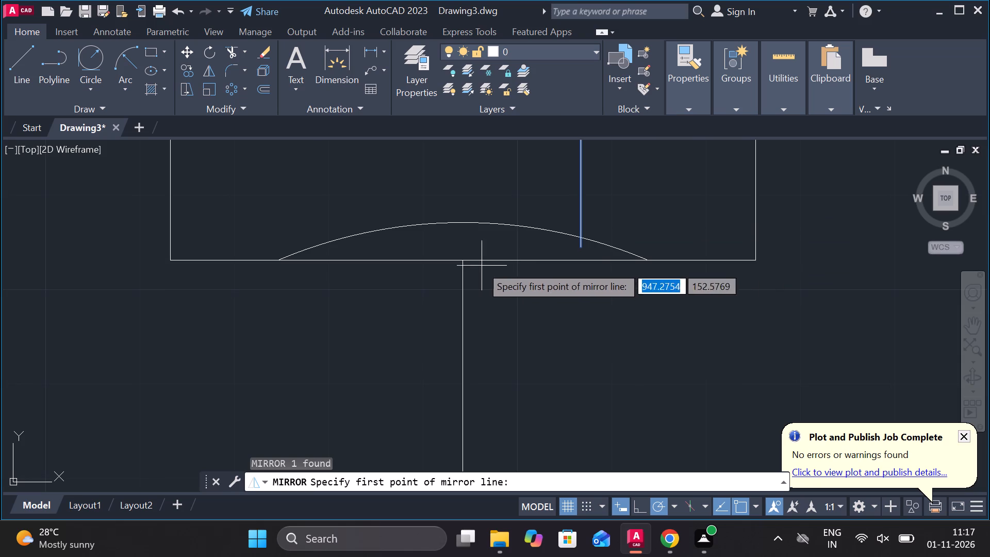
click(458, 261)
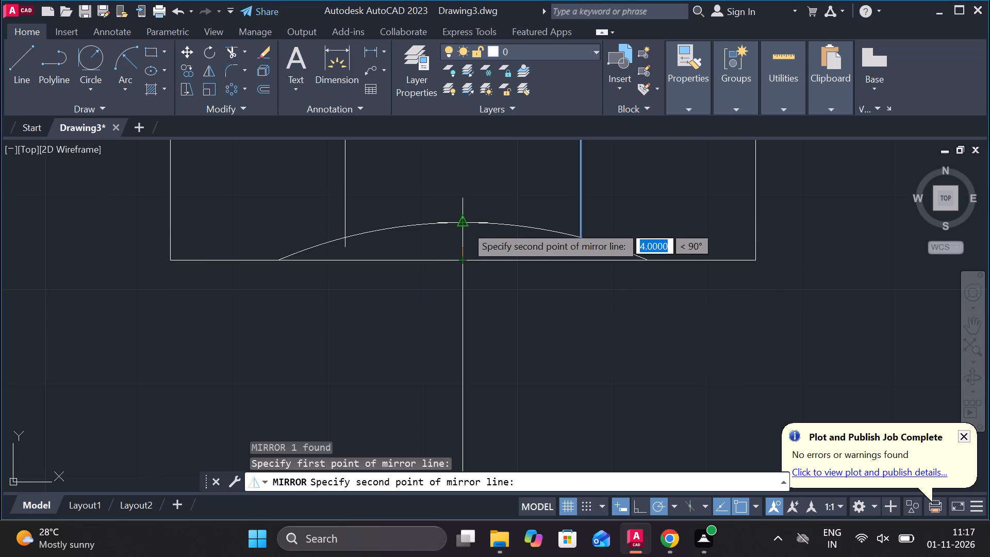
middle_drag(466, 220, 470, 366)
scroll(468, 353, down, 1)
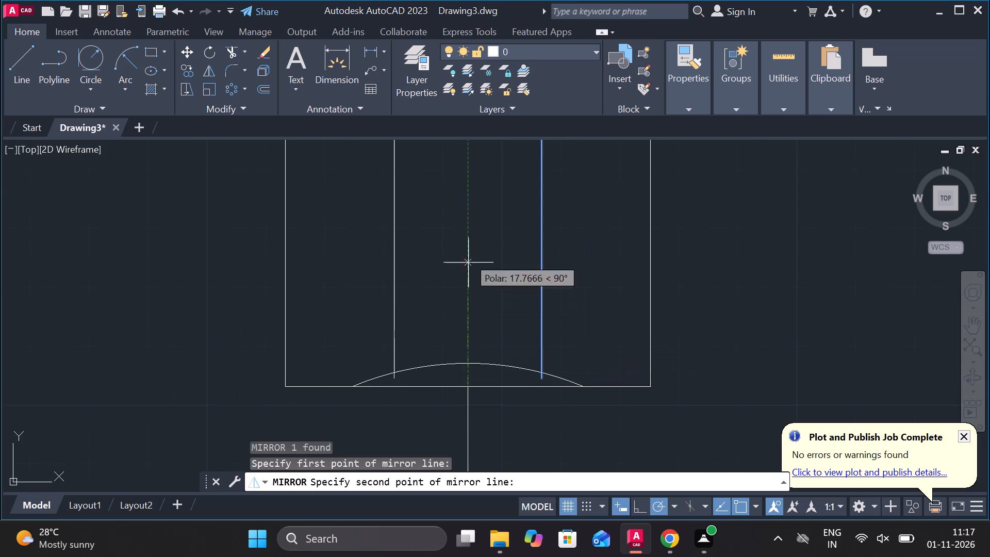
middle_drag(468, 204, 463, 339)
click(463, 254)
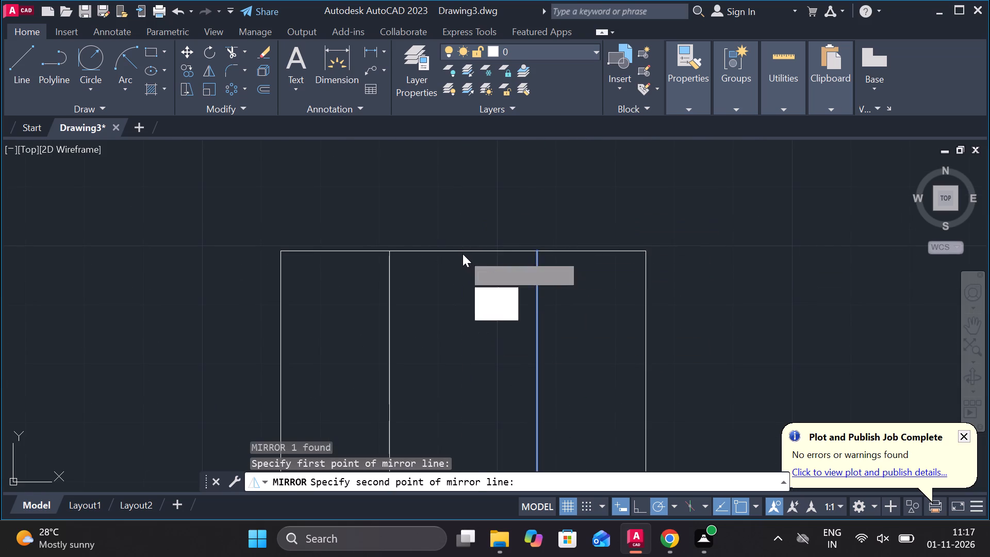
click(488, 308)
scroll(464, 255, down, 2)
scroll(455, 341, up, 2)
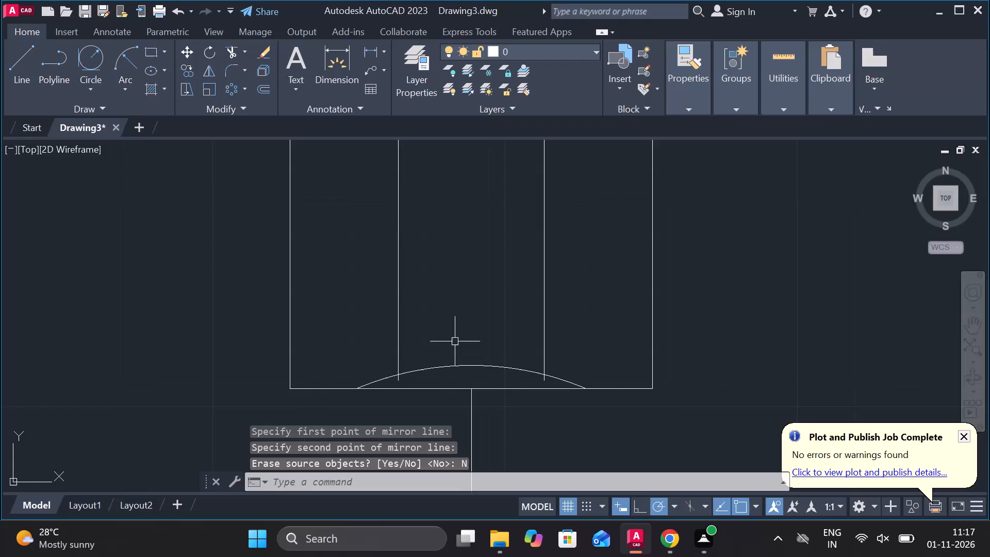
Offset the left inner vertical line by 1 towards the rectangle's centre.
click(399, 261)
key(o)
key(Return)
key(Return)
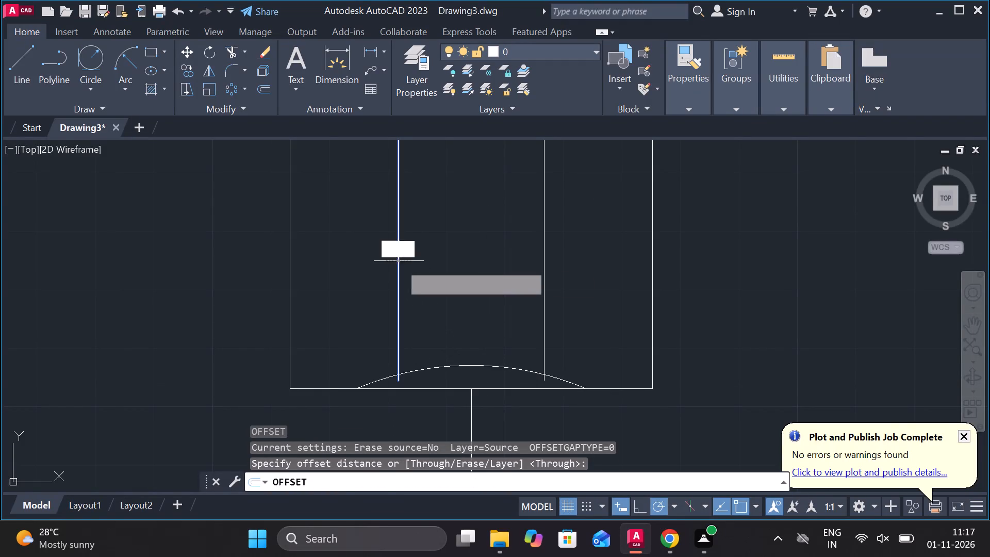
text(1)
key(space)
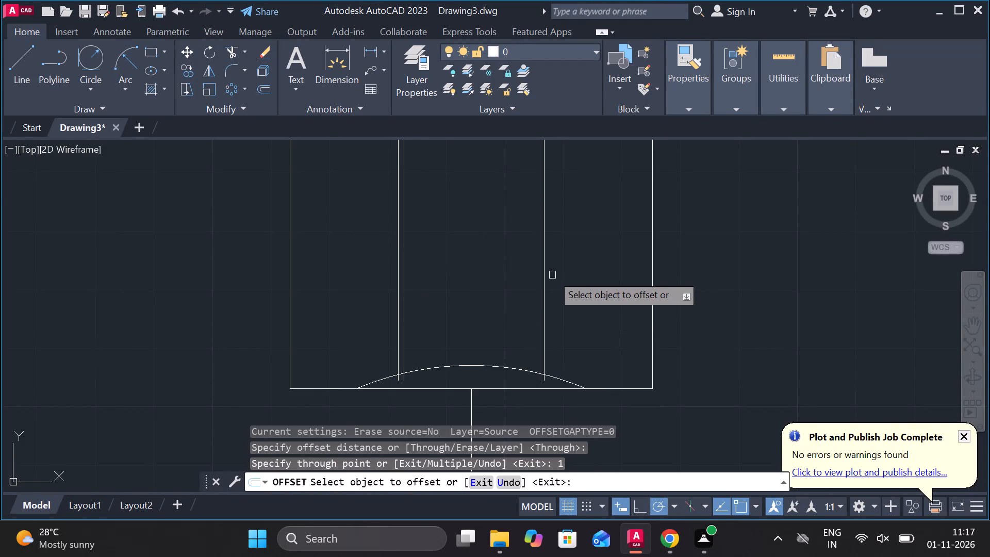
Offset the right inner vertical line by 1 towards the rectangle's centre.
click(547, 270)
text(1)
key(space)
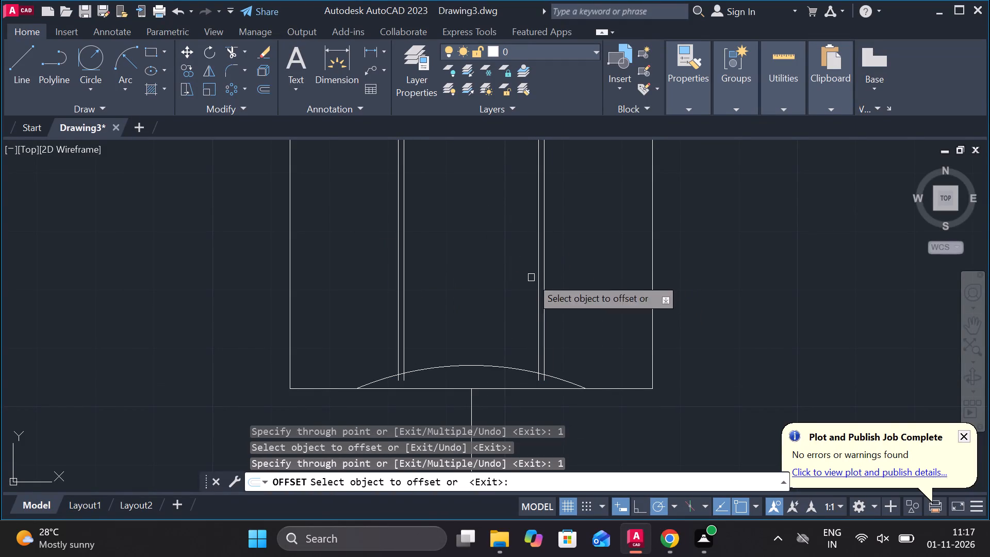
middle_drag(468, 330, 488, 268)
scroll(465, 288, up, 2)
key(Escape)
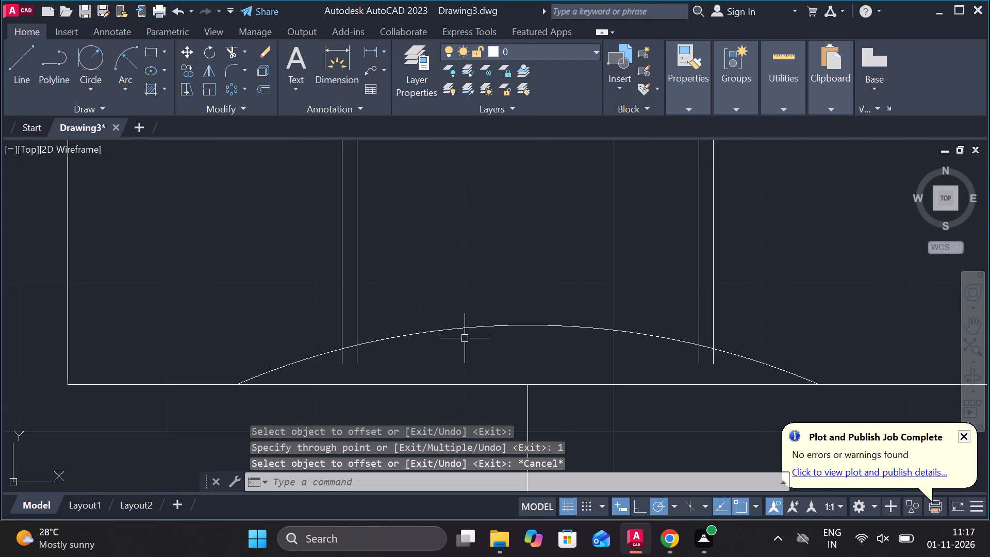
Trim the ends of the four inner vertical lines that extend below the arc.
text(TR)
key(space)
click(357, 355)
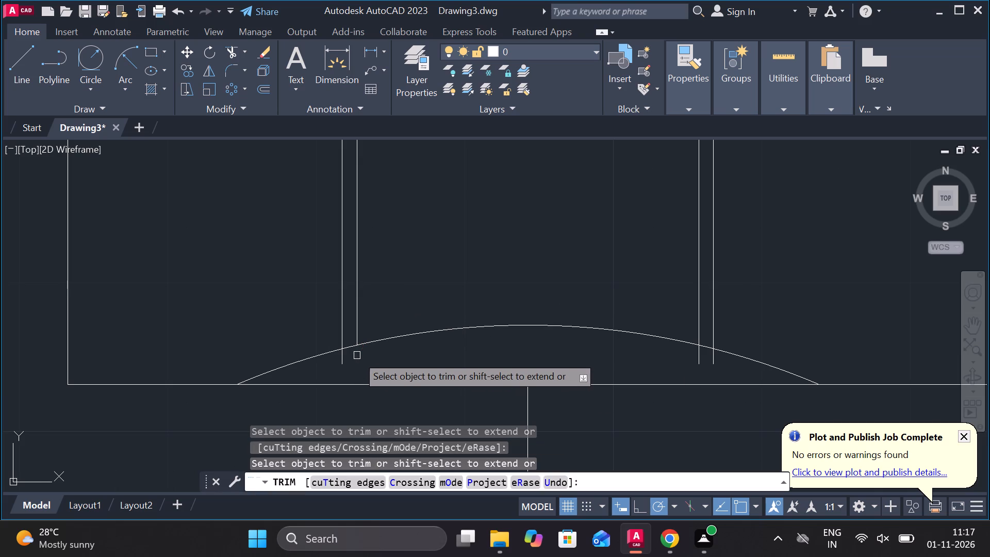
click(346, 359)
click(341, 361)
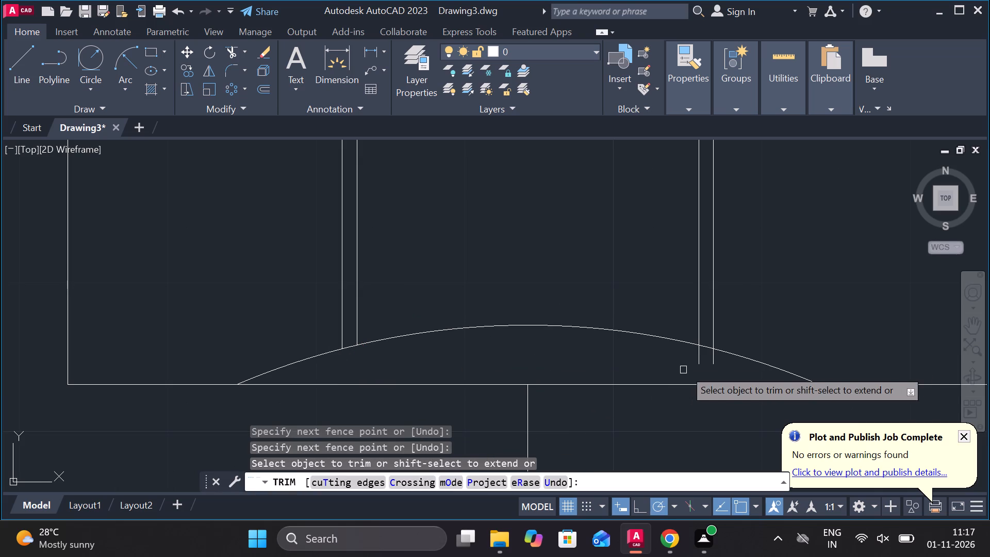
click(700, 359)
click(712, 362)
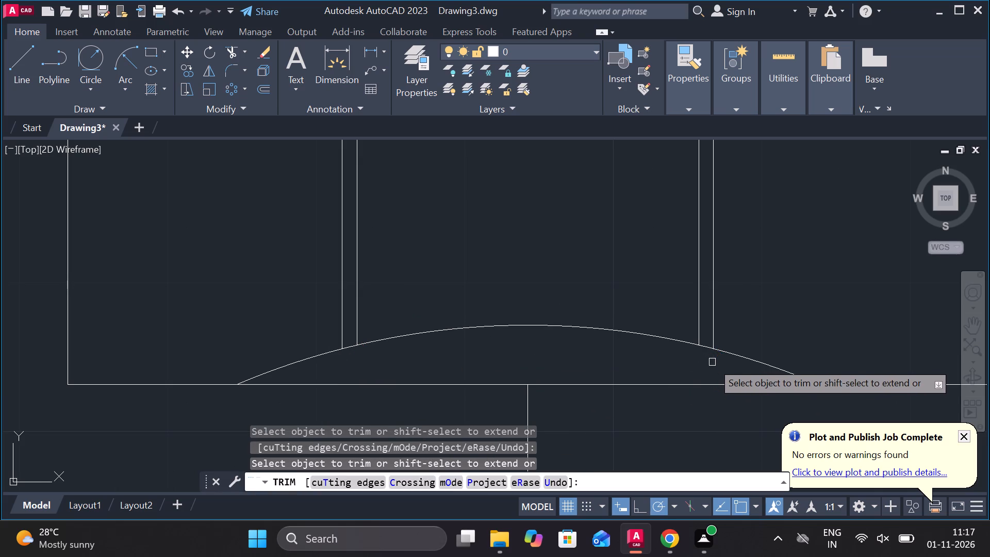
scroll(712, 360, down, 3)
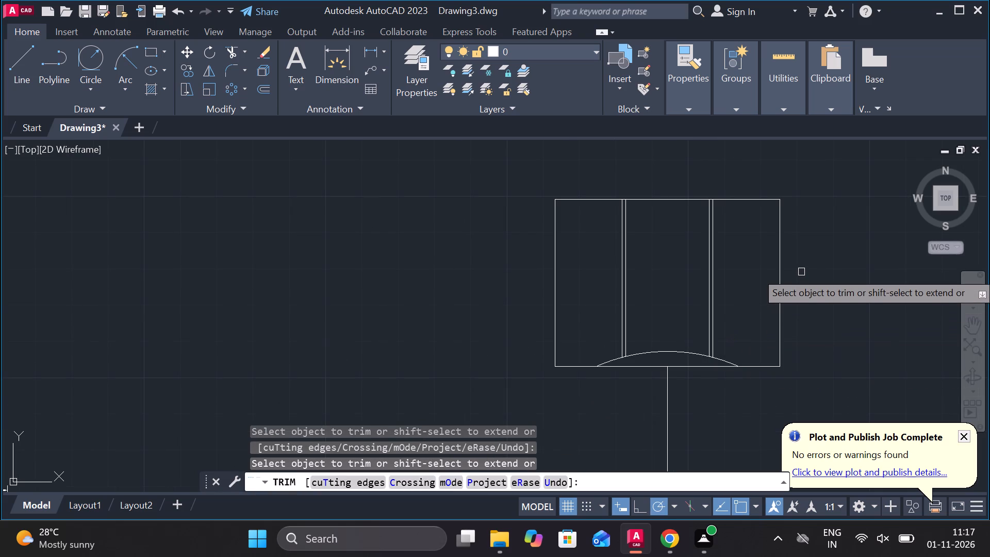
middle_drag(823, 272, 707, 289)
scroll(821, 272, up, 1)
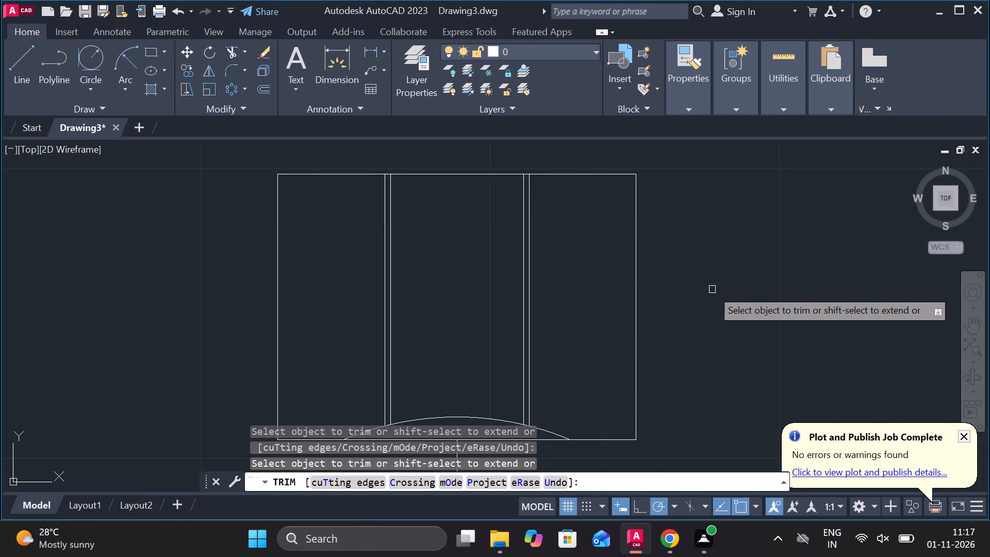
key(Escape)
Offset the rectangle's top edge 26 downwards.
middle_drag(707, 284, 709, 331)
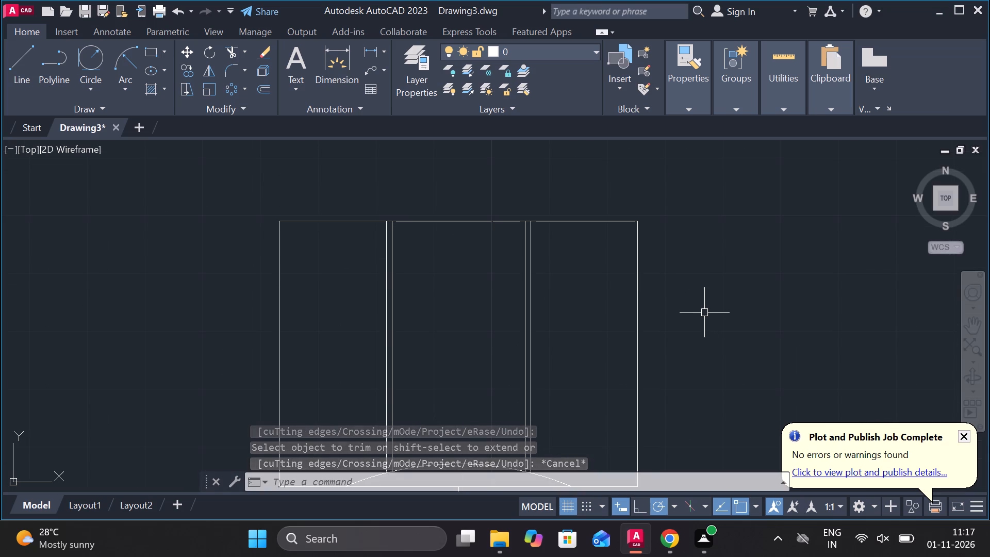
middle_drag(438, 283, 456, 288)
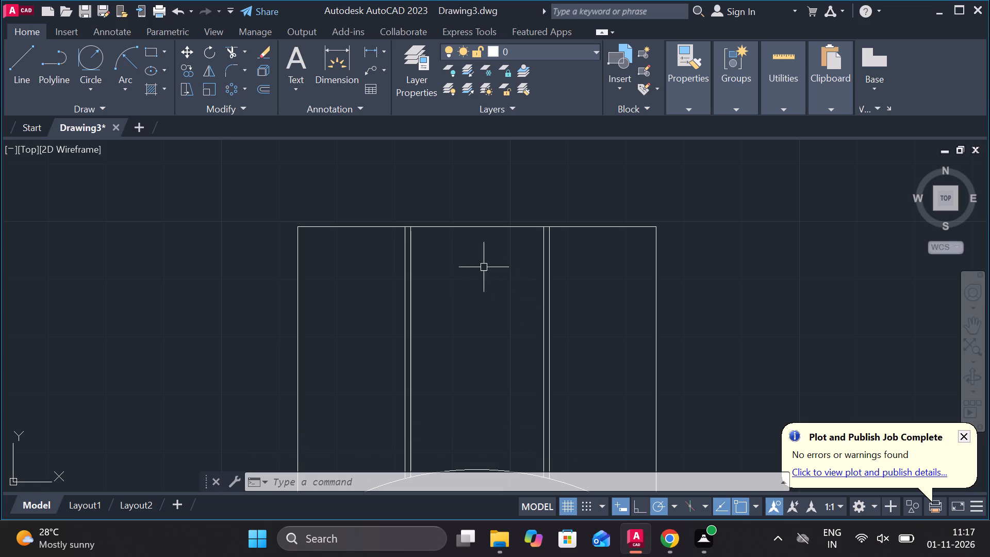
click(453, 228)
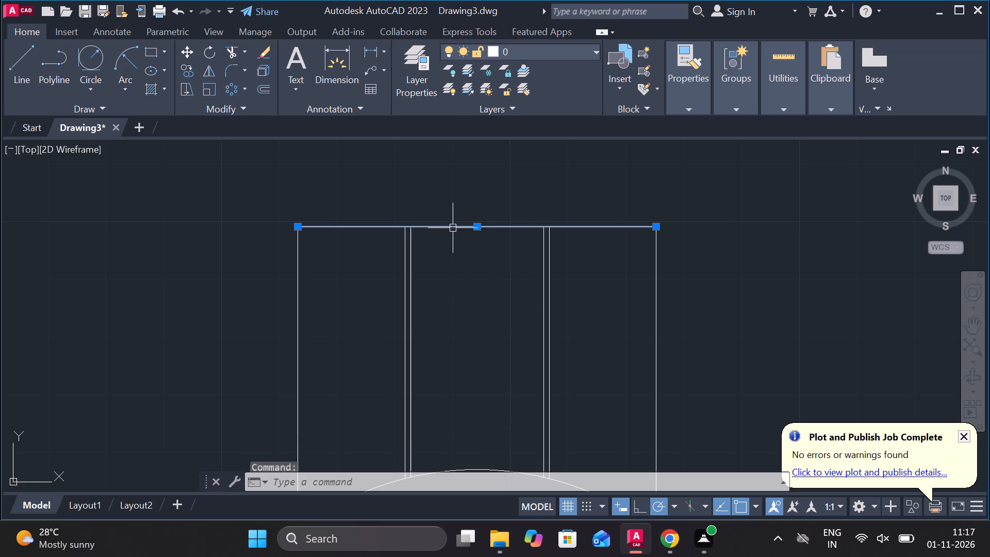
key(o)
key(Return)
key(Return)
text(26)
key(Return)
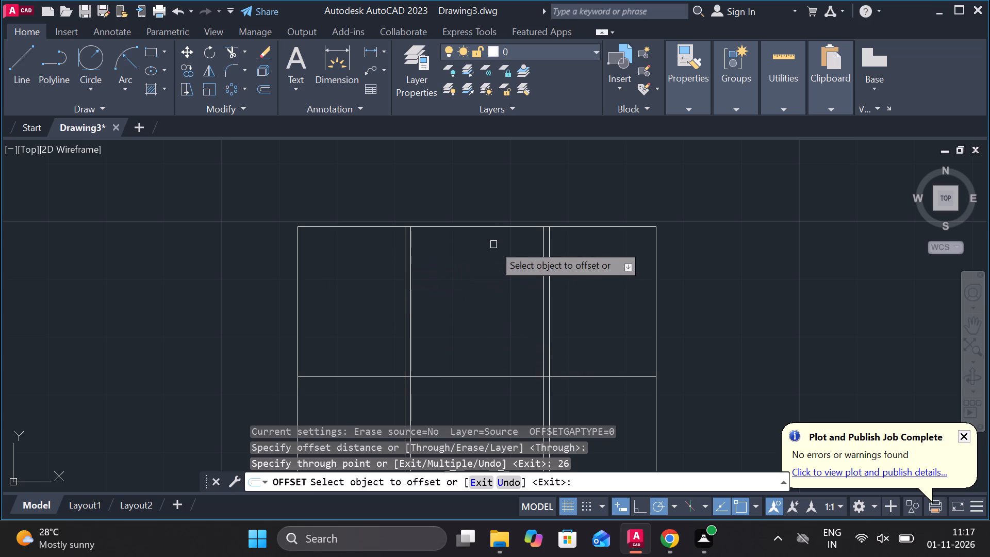
key(Escape)
Draw a sloping line from 23 right of the top edge's midpoint to the right end of the offset horizontal line.
key(l)
key(Return)
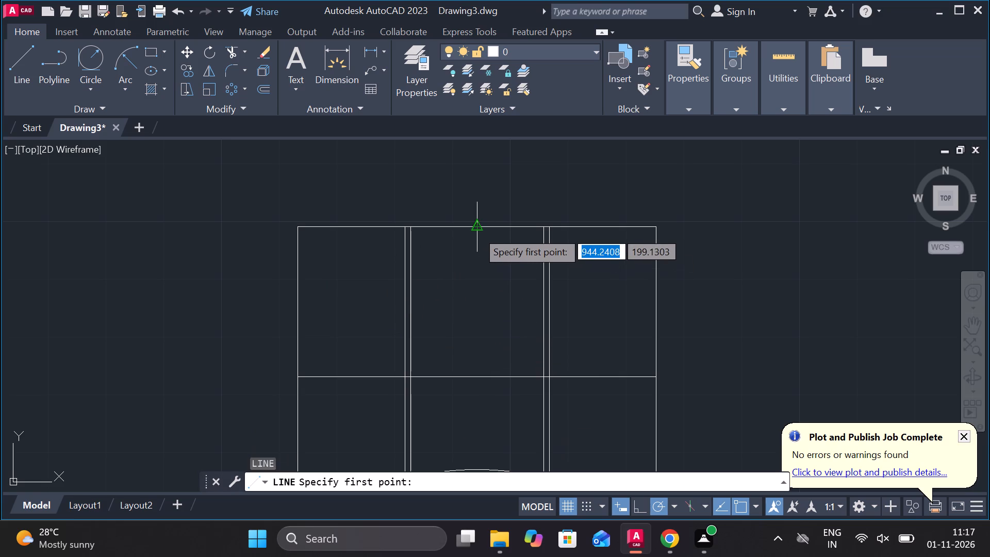
text(23)
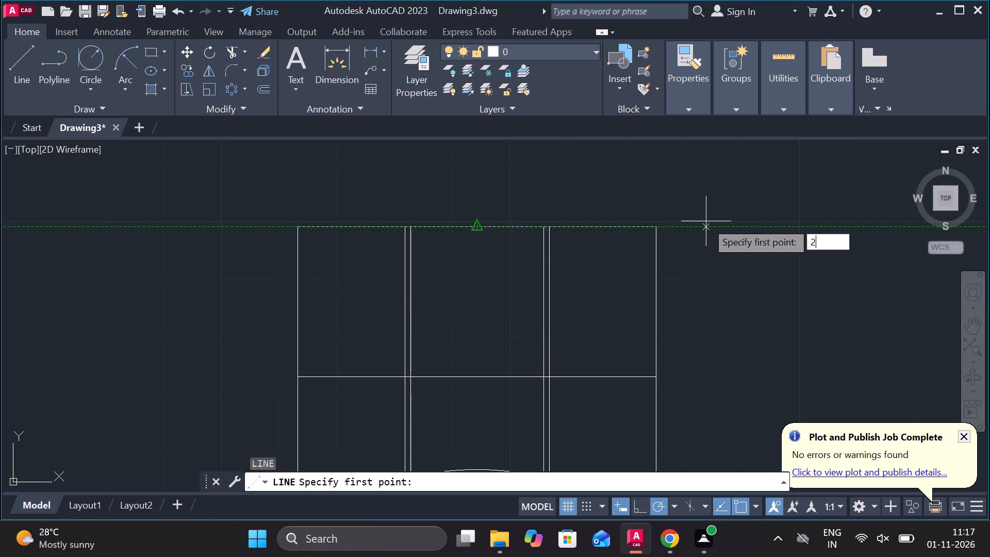
key(space)
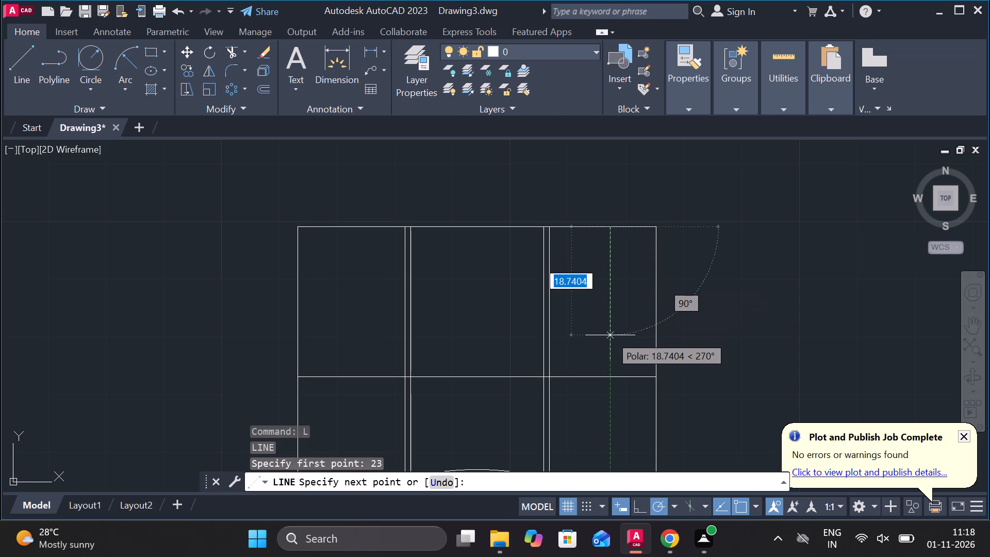
click(655, 378)
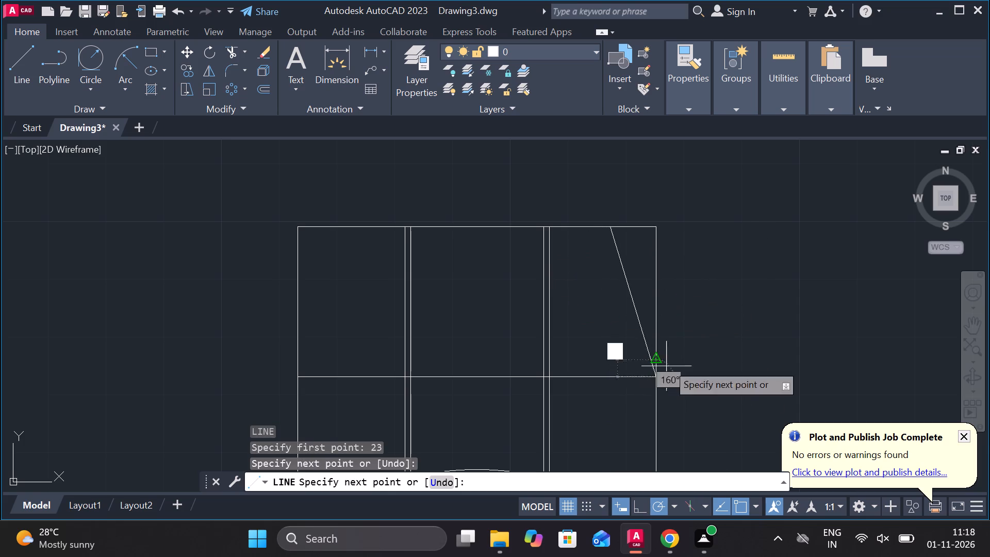
key(Escape)
Mirror the sloping line about the rectangle's vertical centreline, keeping the original.
click(625, 284)
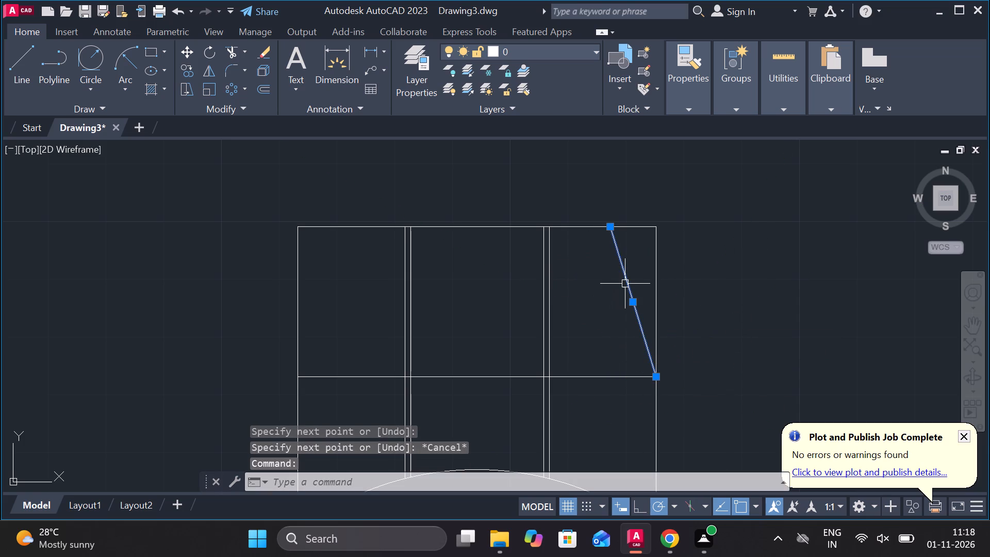
text(MI)
key(Return)
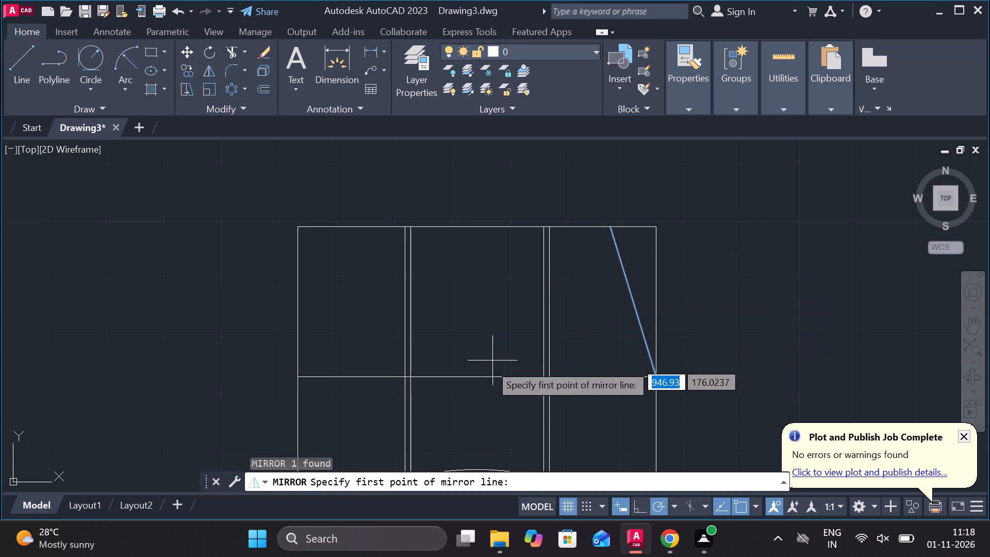
click(477, 377)
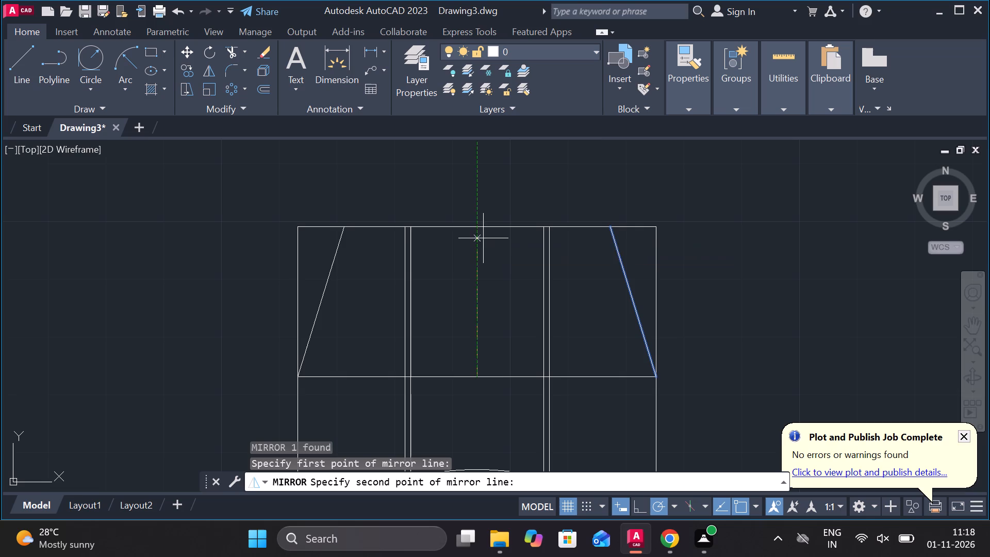
click(479, 226)
click(501, 283)
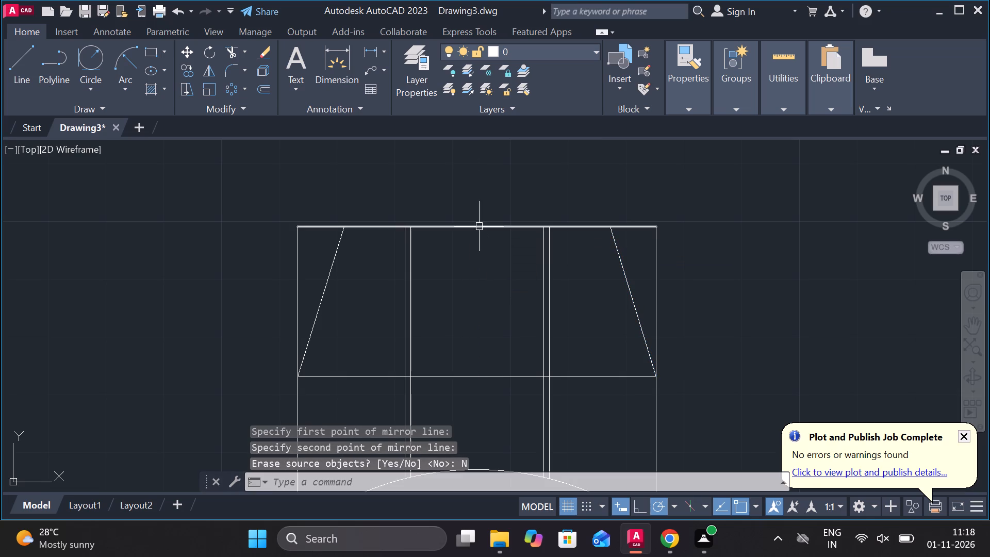
key(Escape)
Trim away the rectangle's two upper corners outside the sloping lines.
text(R)
key(space)
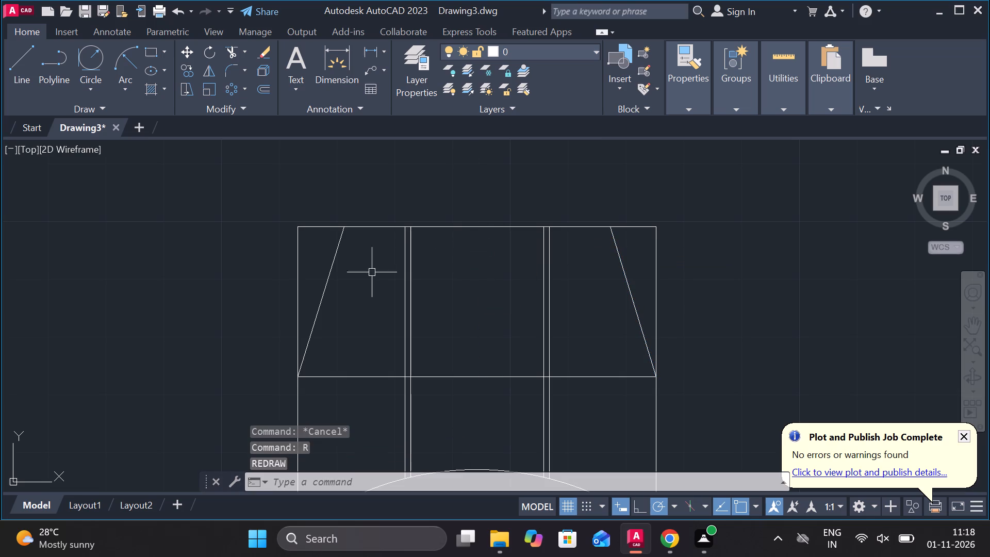
key(Escape)
text(TR)
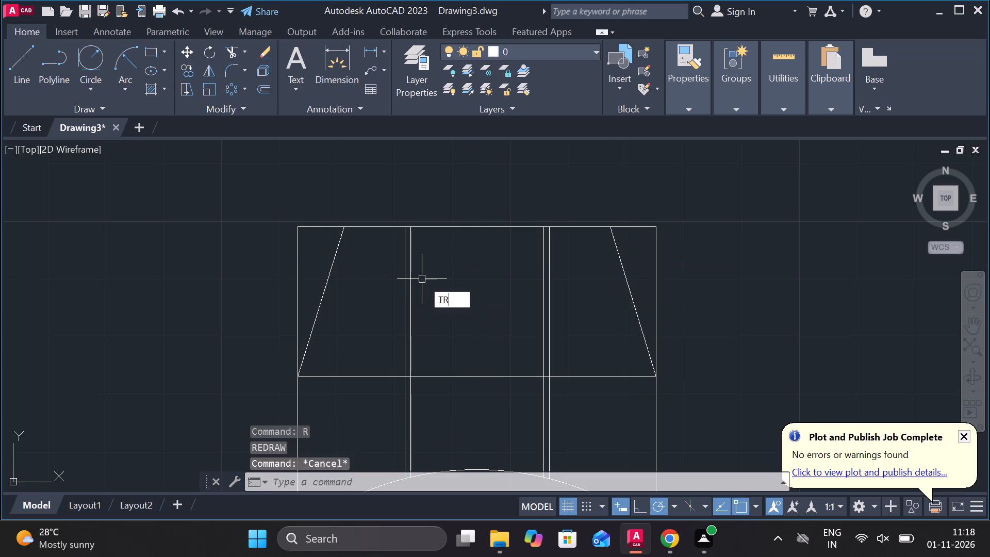
key(space)
click(293, 241)
click(316, 232)
click(316, 225)
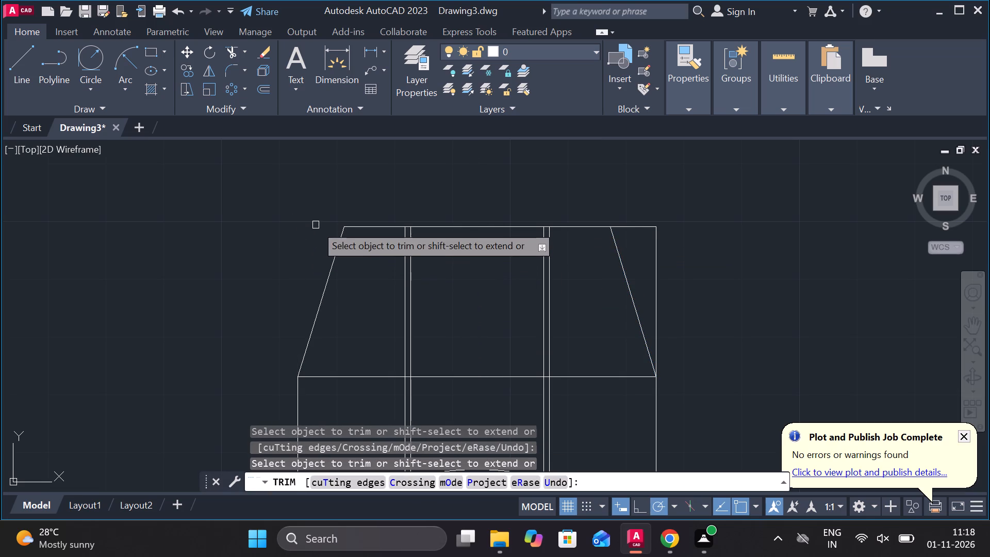
click(640, 205)
click(683, 278)
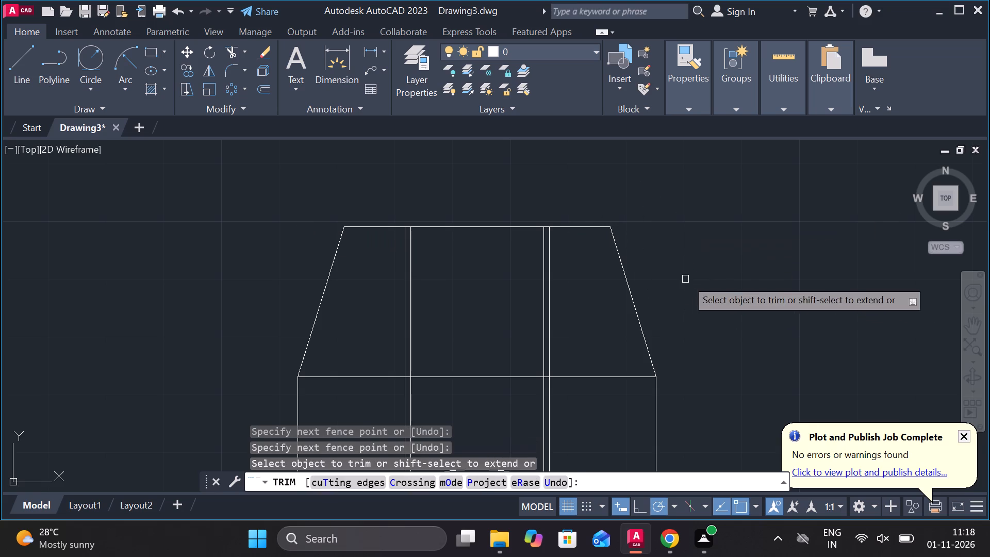
key(Escape)
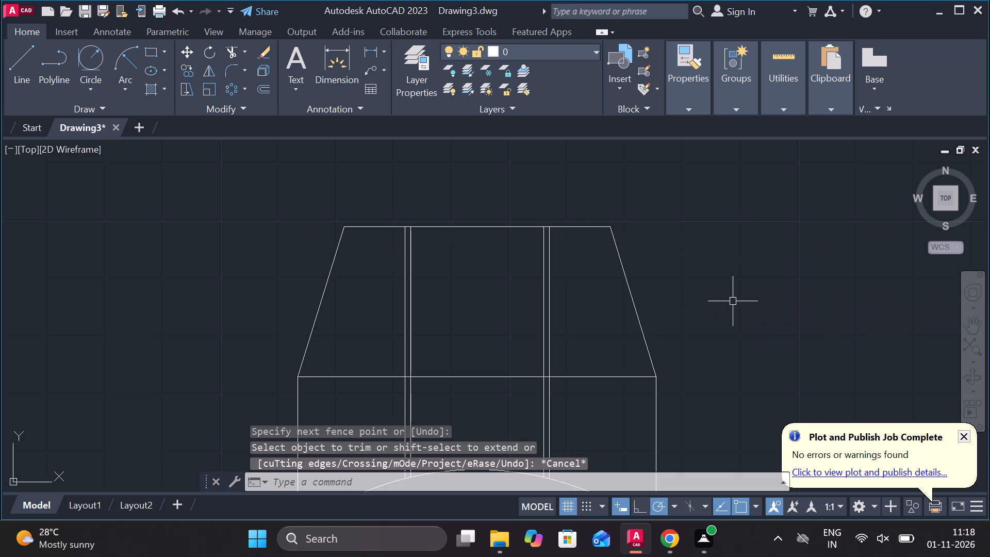
Fillet both corners between the top edge and the sloping sides with radius 8.
text(F R 8)
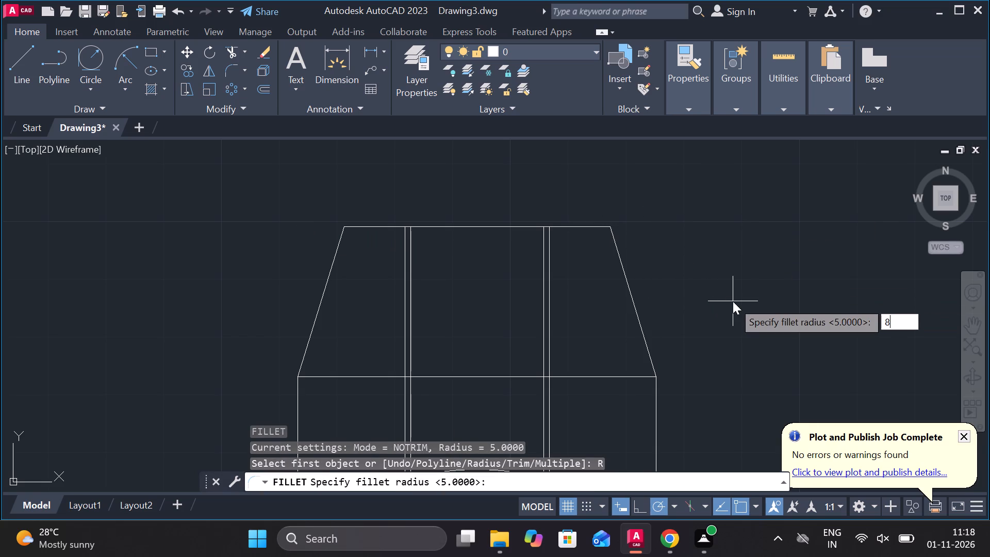
key(Return)
click(378, 229)
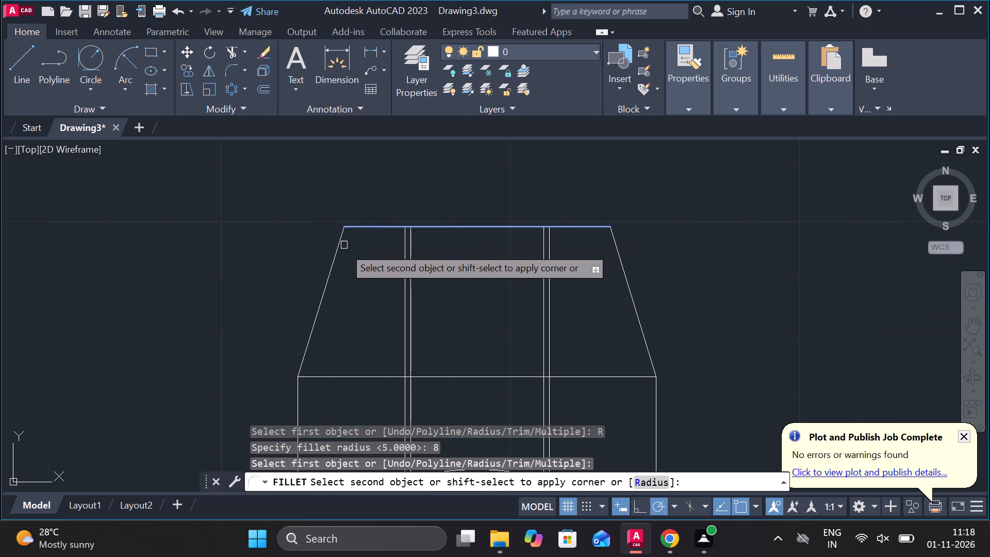
click(342, 250)
key(space)
click(586, 230)
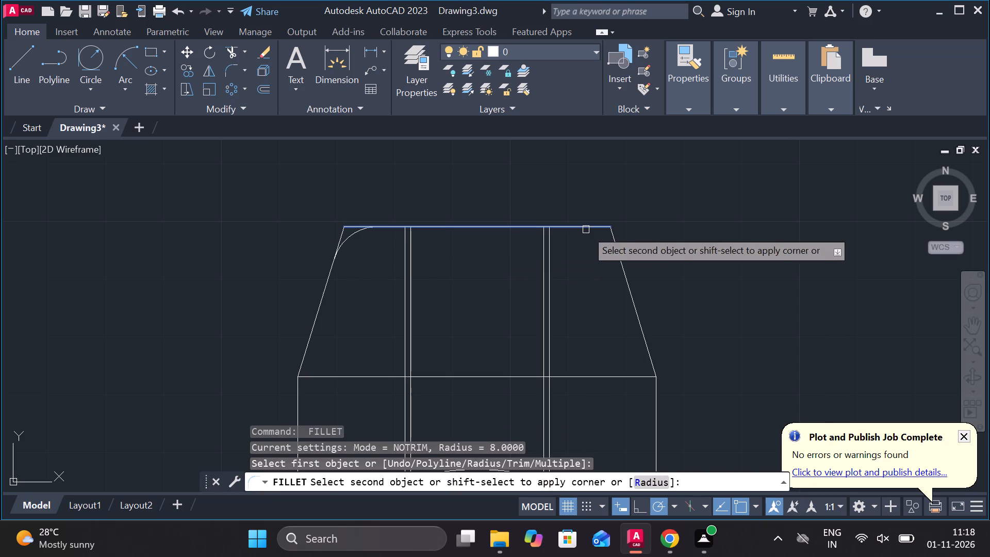
click(615, 245)
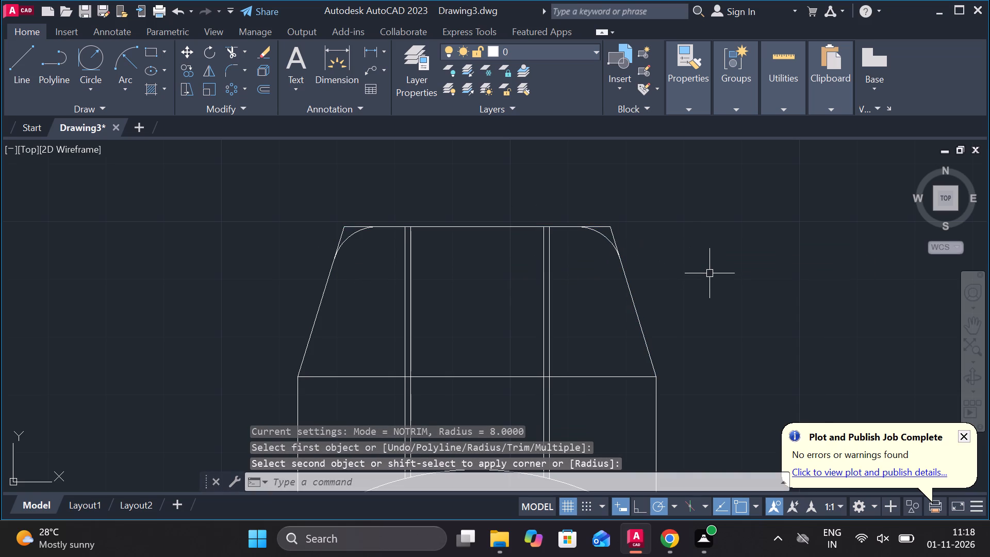
key(Escape)
Trim the leftover sharp corner segments outside the two top fillets.
text(TR)
key(space)
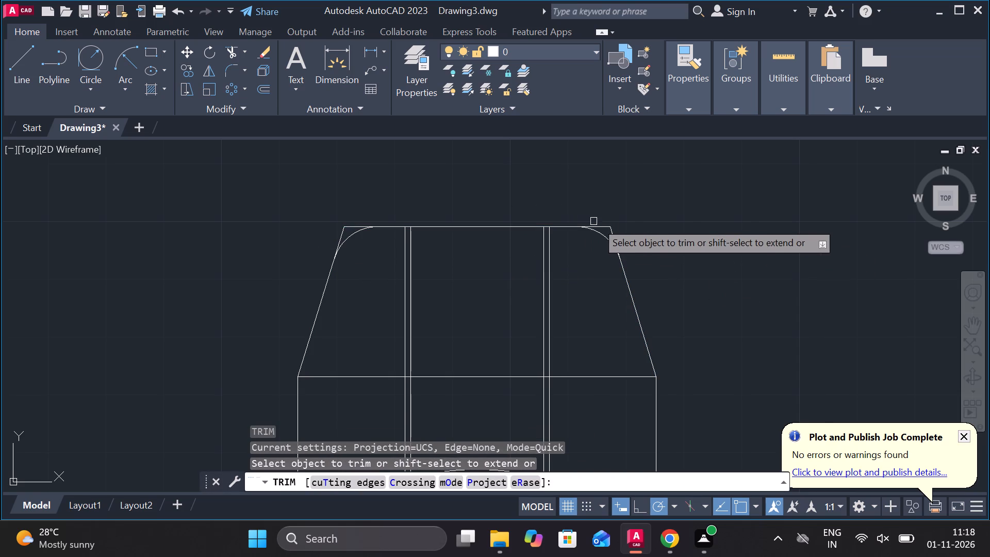
click(608, 225)
click(603, 224)
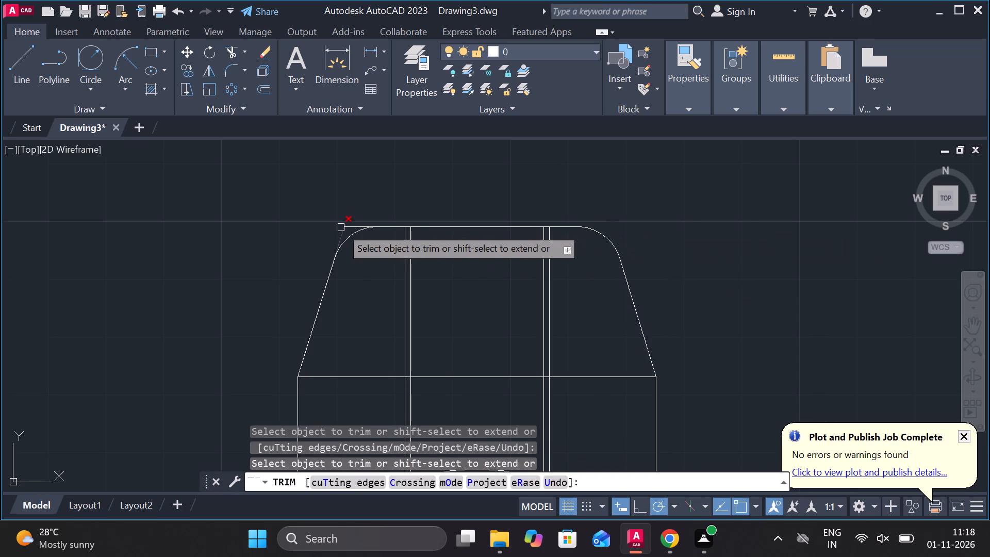
click(341, 227)
click(352, 225)
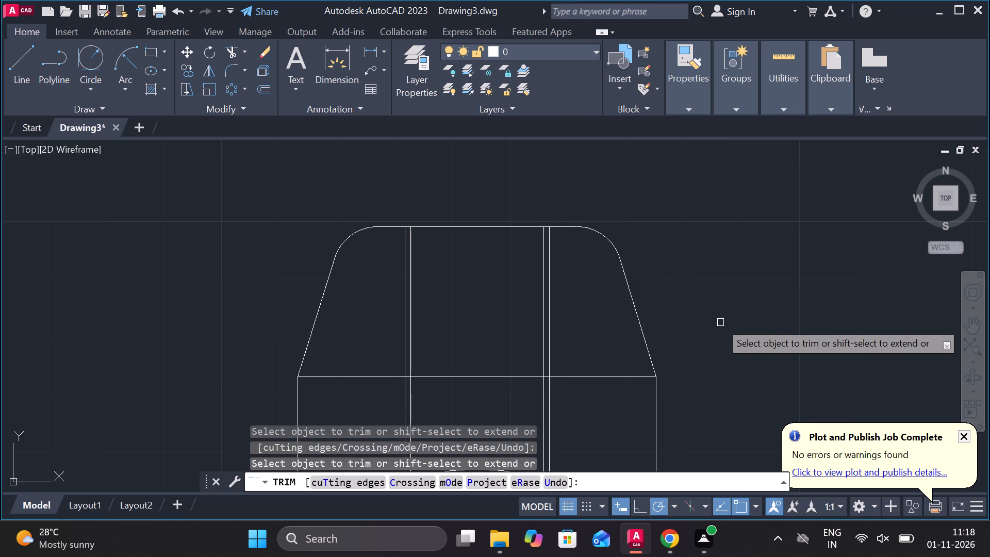
Trim away the entire horizontal line crossing the part where the sloping sides meet the vertical sides.
scroll(720, 329, down, 1)
middle_drag(720, 329, 692, 304)
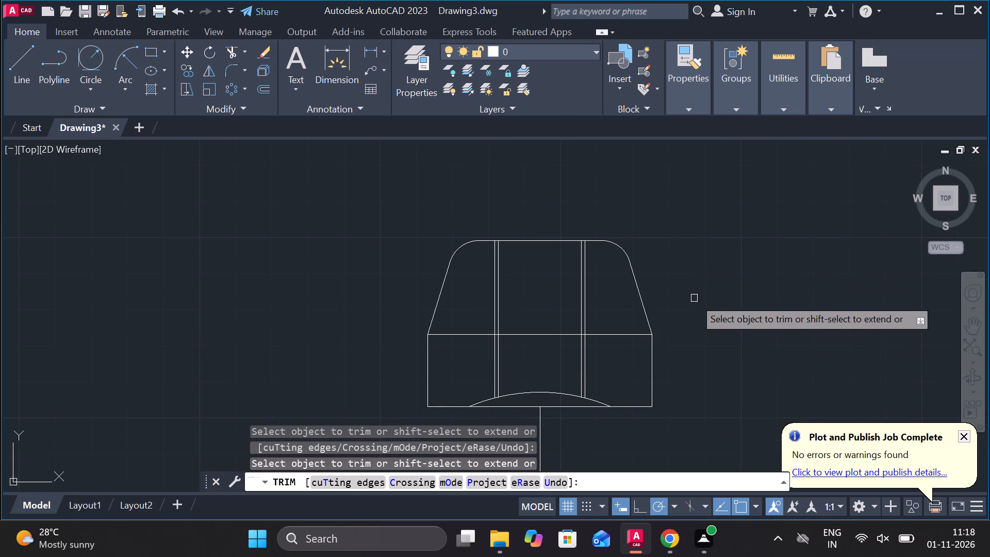
click(534, 331)
click(460, 337)
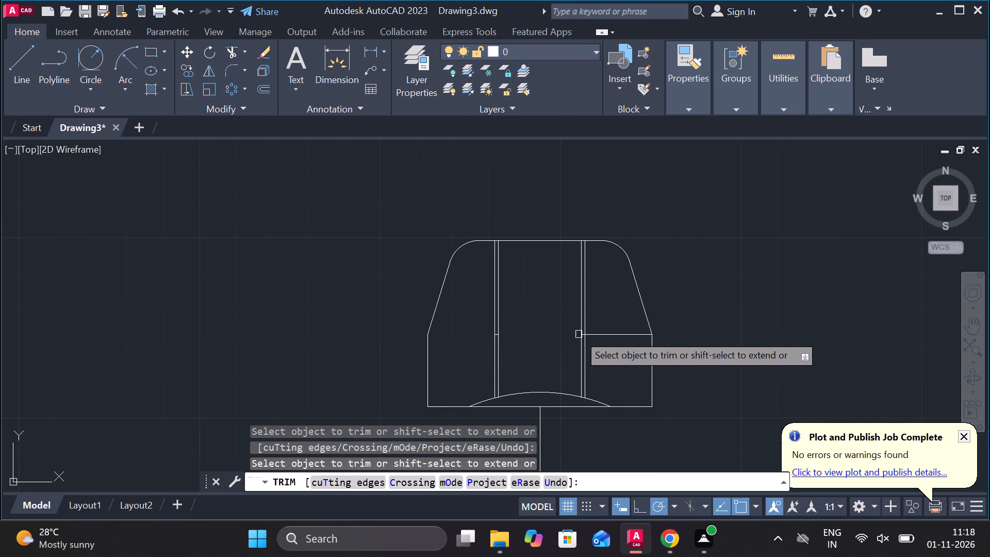
scroll(483, 334, up, 4)
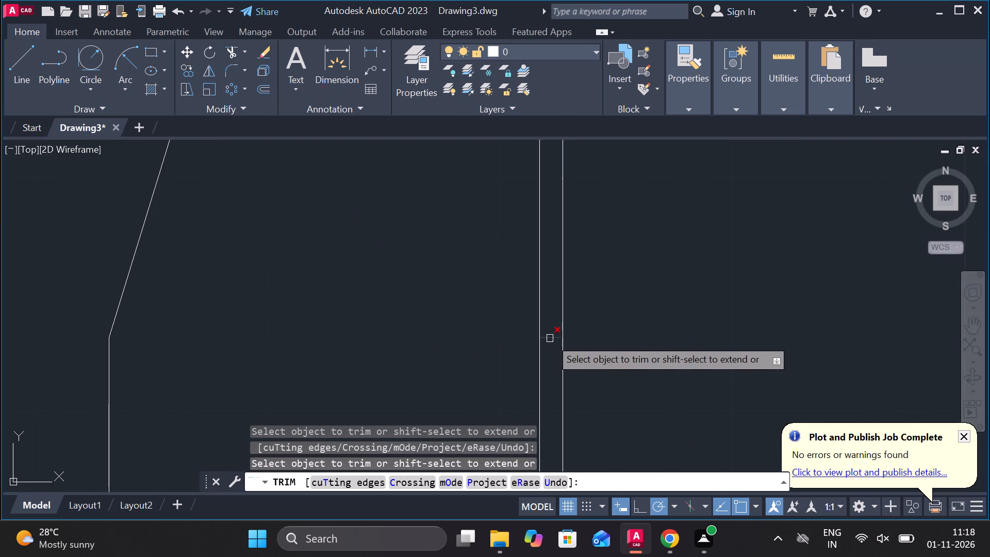
click(550, 338)
scroll(550, 338, down, 5)
scroll(608, 345, up, 4)
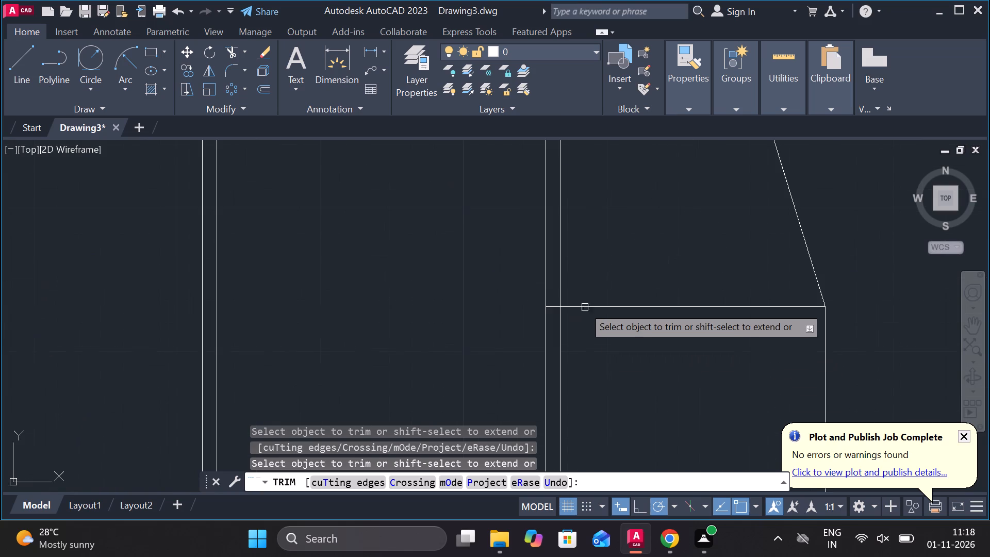
click(551, 306)
click(595, 309)
scroll(597, 306, down, 4)
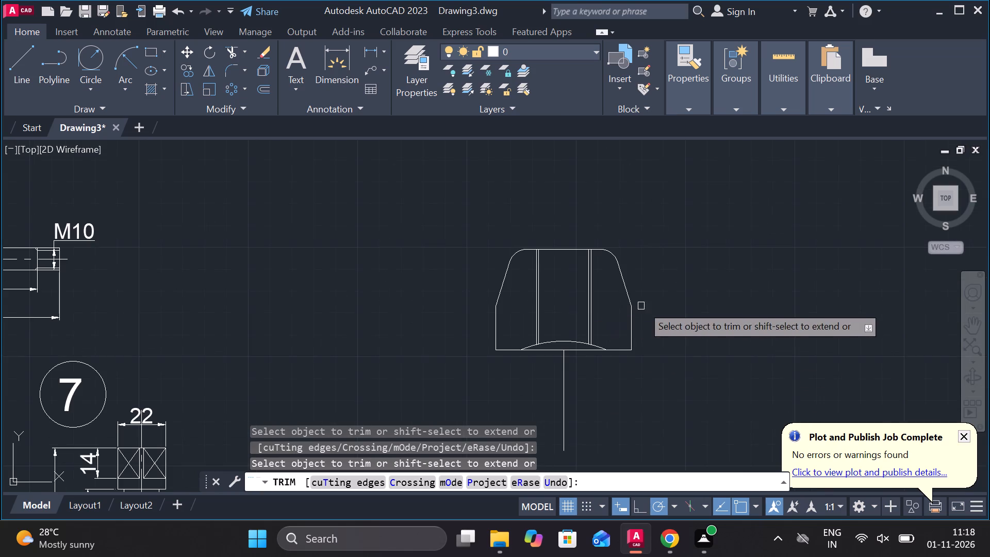
middle_drag(706, 352, 669, 352)
middle_drag(637, 357, 622, 351)
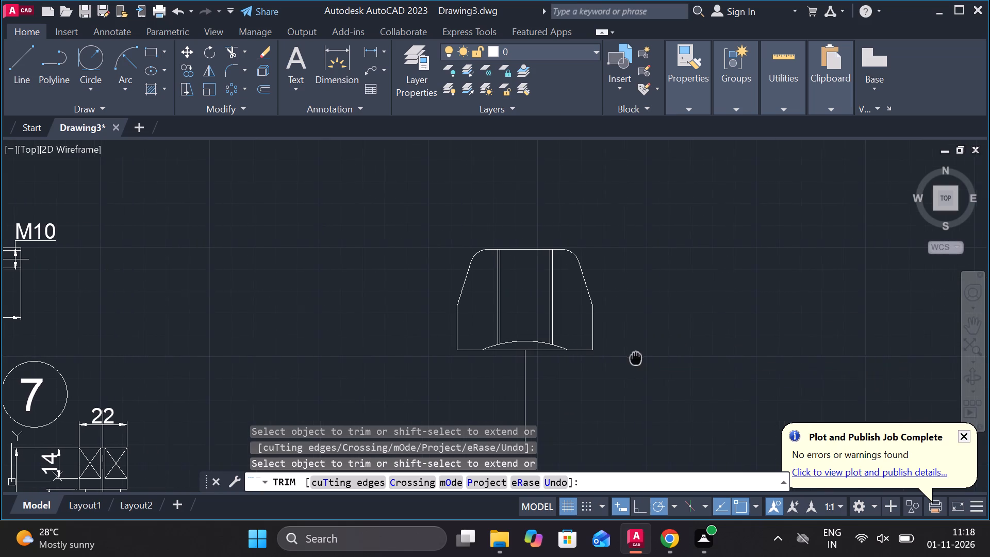
middle_drag(622, 351, 595, 314)
key(Escape)
Lengthen the vertical centreline below the part upward until it reaches the part's top edge.
click(482, 328)
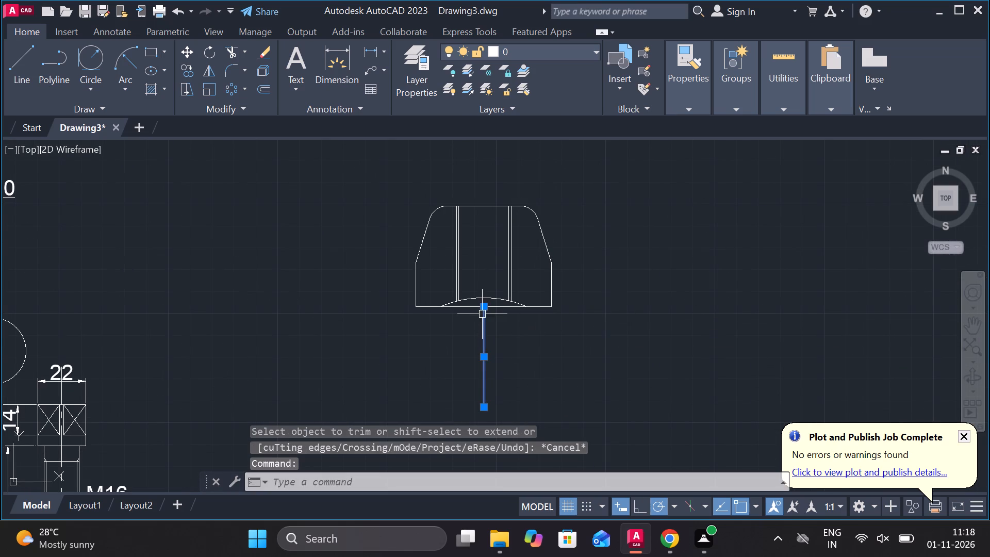
click(535, 343)
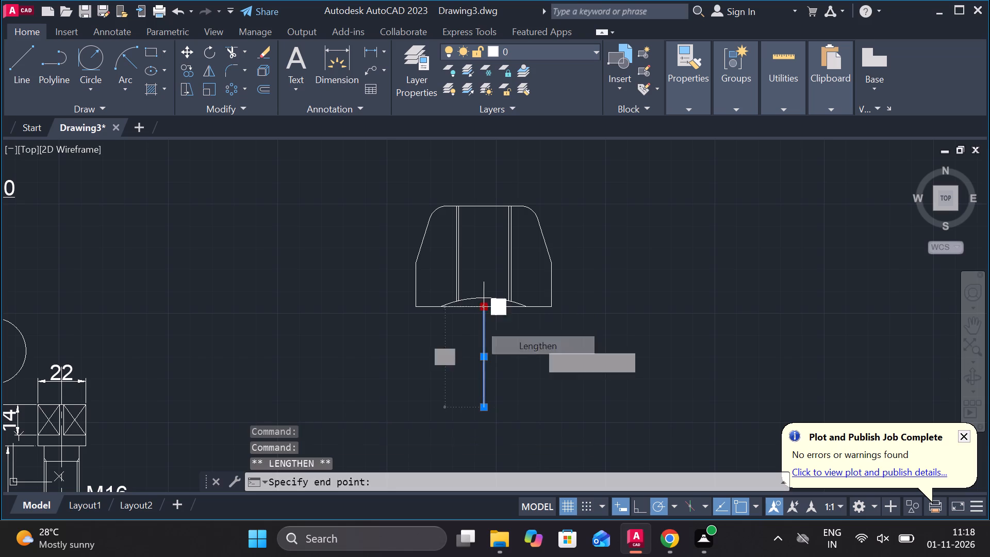
click(489, 209)
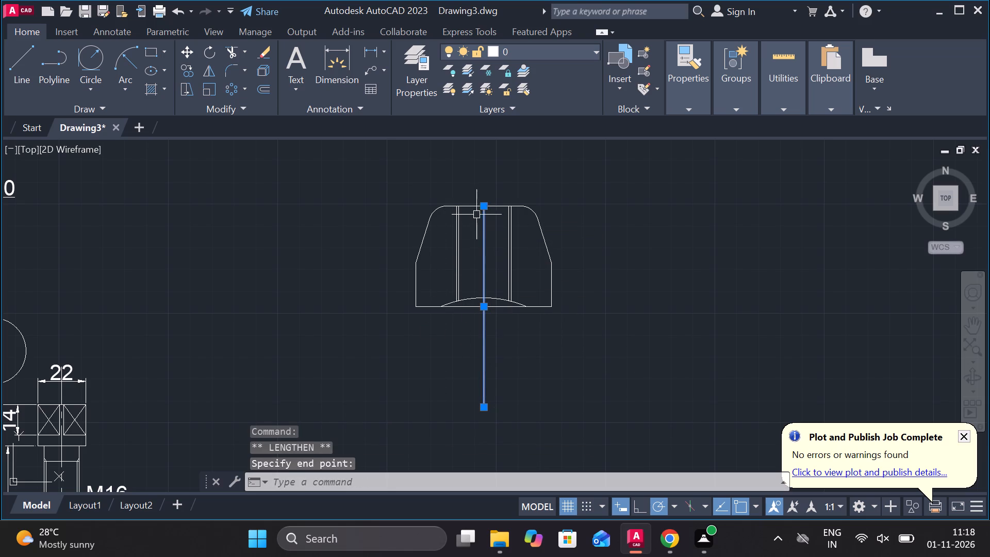
key(Escape)
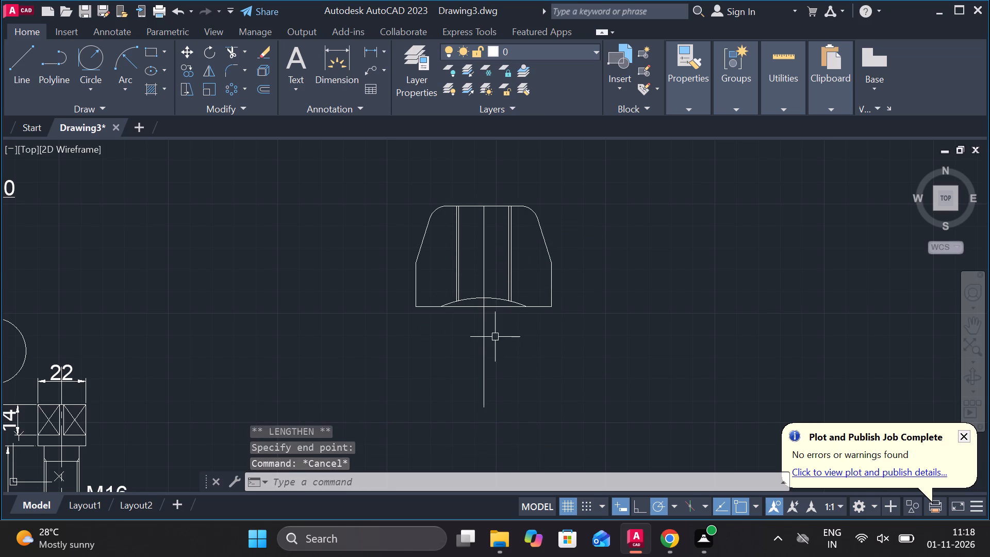
Add a radius dimension to the curved underside arc, placing its text outside the part's lower left corner.
click(384, 51)
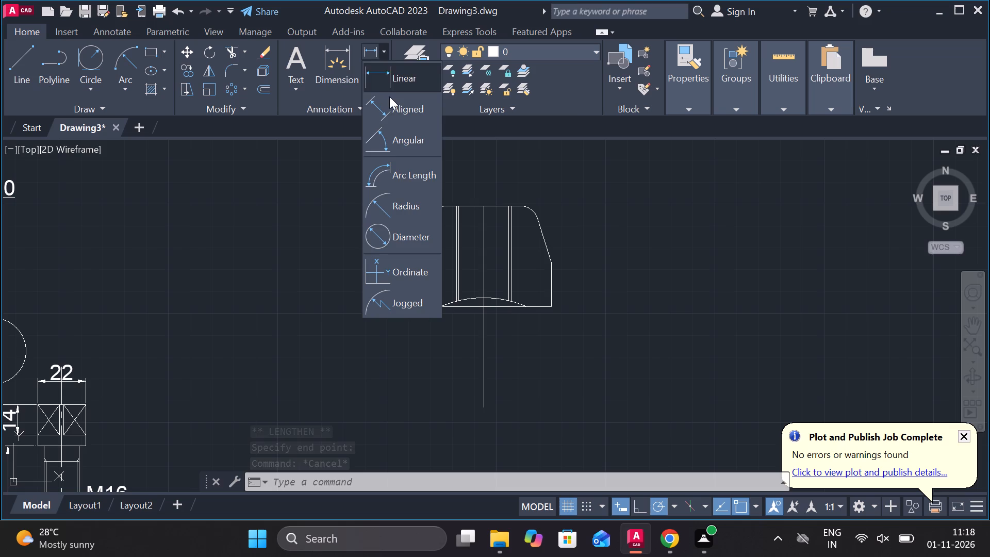
click(403, 212)
click(473, 294)
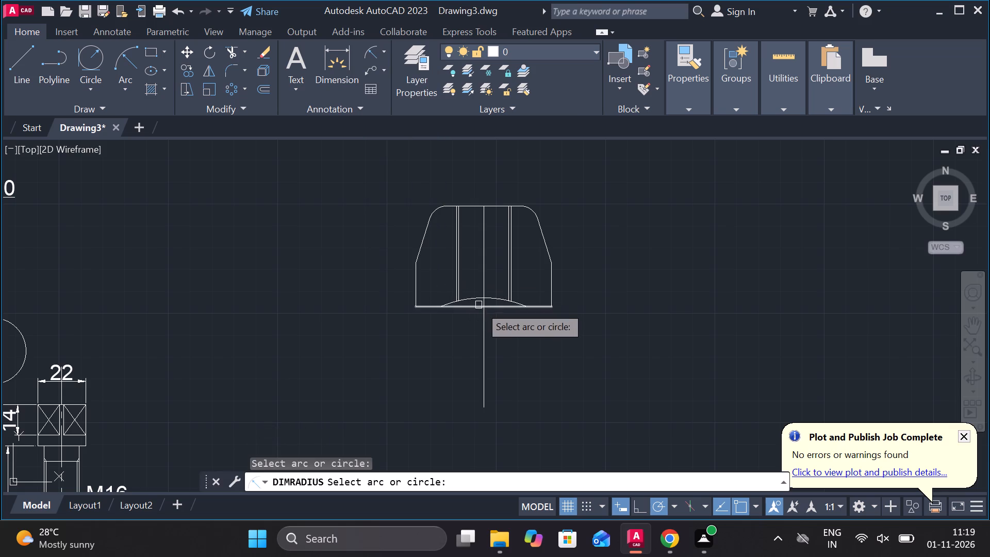
click(471, 301)
scroll(521, 338, up, 2)
scroll(480, 386, down, 2)
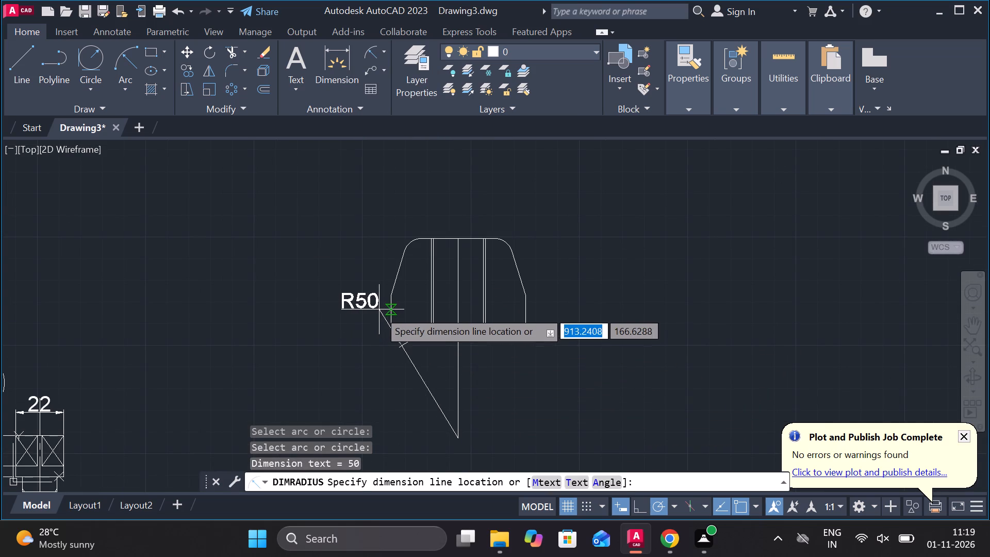
click(370, 354)
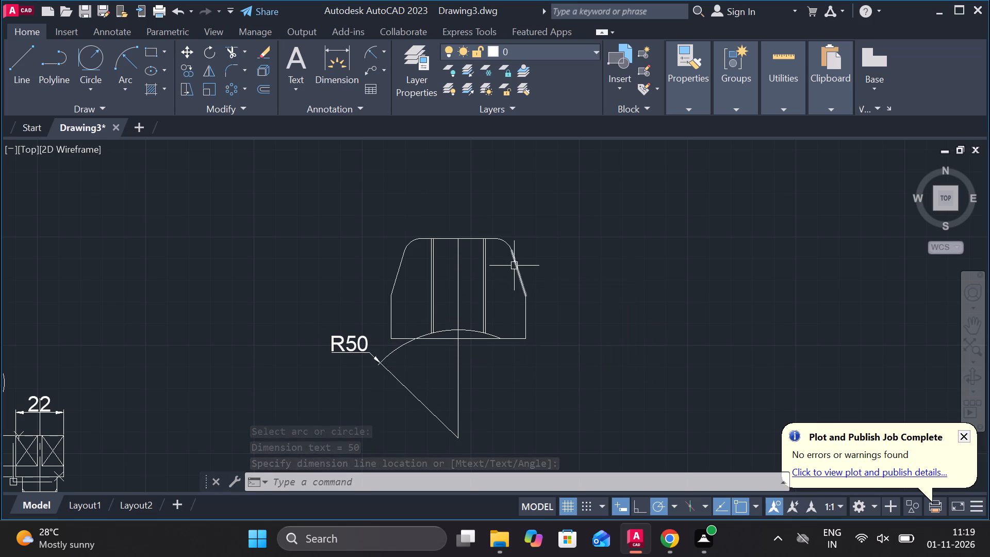
Draw a line 10 down from the top edge's right fillet tangent point, continuing at 30° past the sloping side.
middle_click(558, 268)
middle_drag(551, 267, 543, 287)
scroll(527, 284, up, 2)
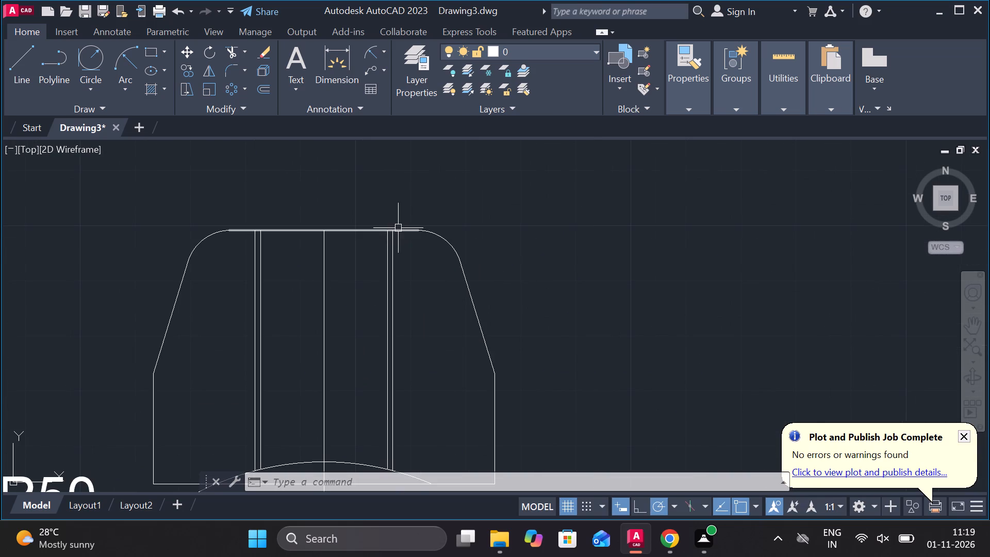
key(l)
key(Return)
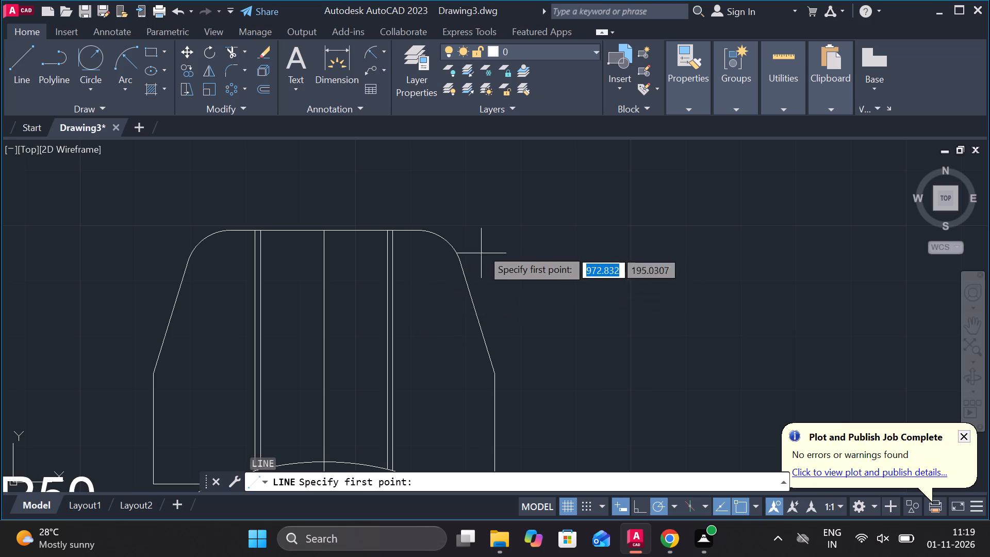
click(411, 233)
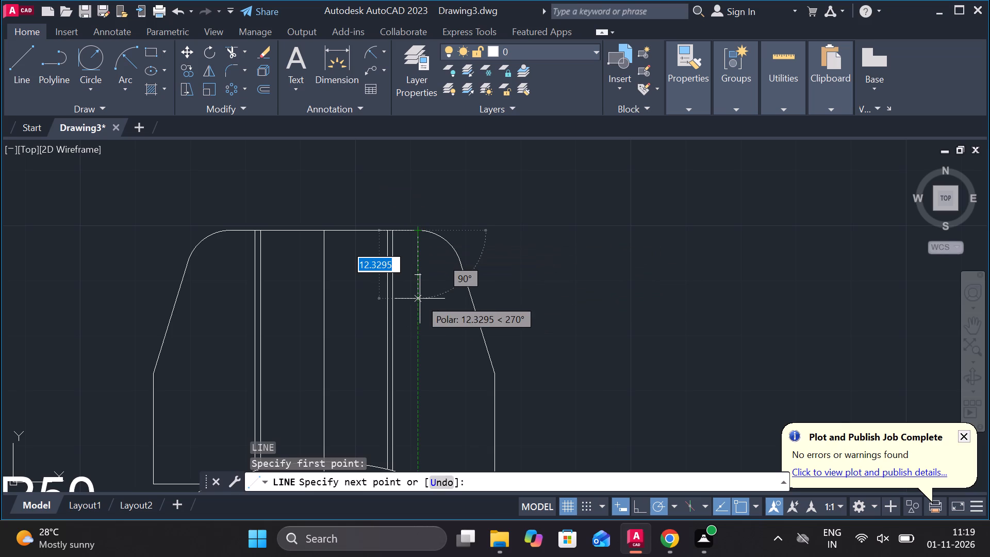
text(10)
key(Return)
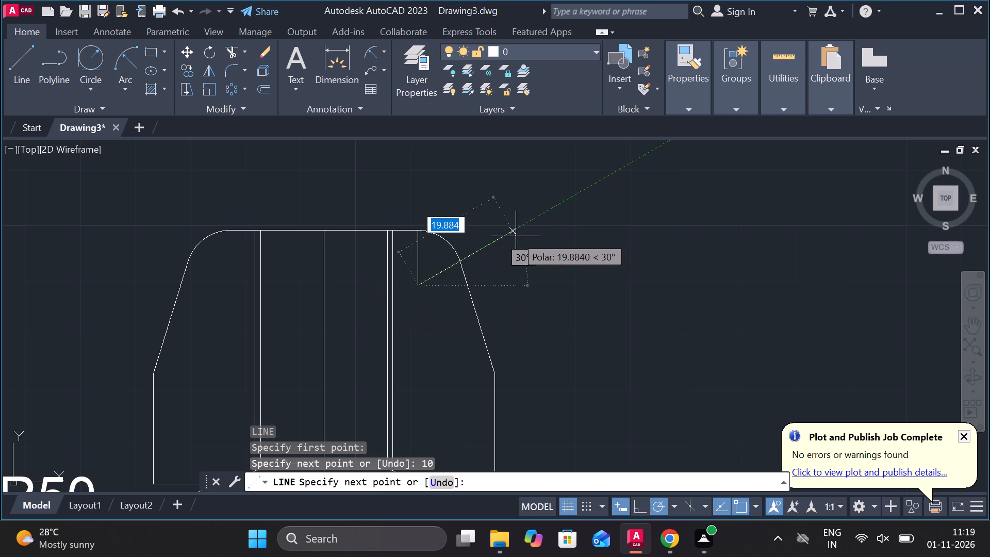
scroll(516, 236, up, 1)
click(473, 252)
key(Escape)
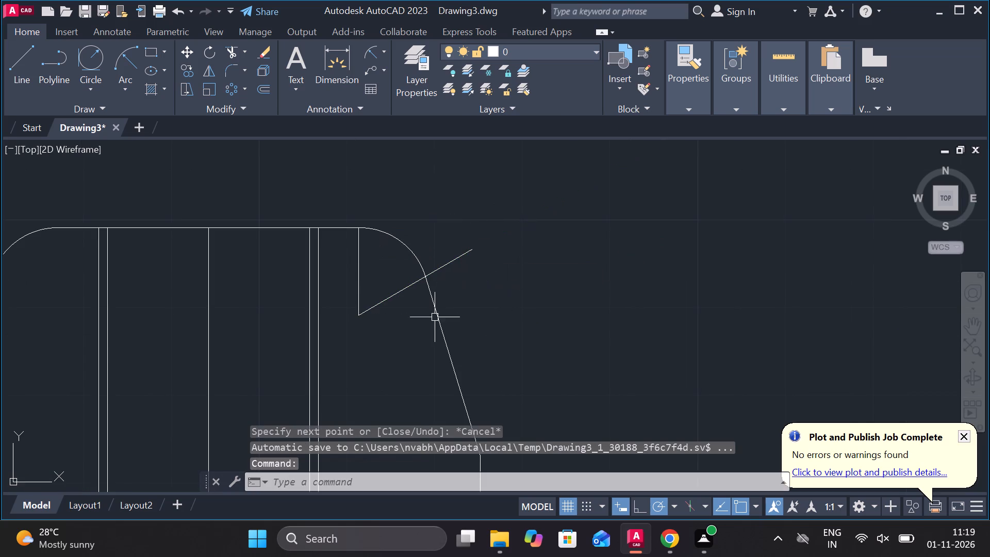
Offset the 30° line by 5 to each side, leaving three parallel lines across the right shoulder.
click(393, 302)
key(Escape)
click(391, 296)
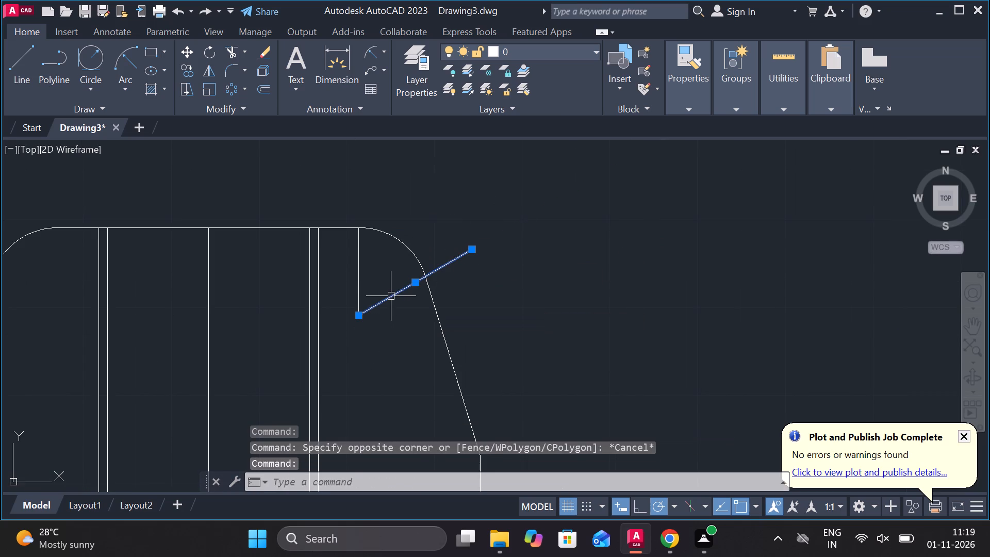
key(o)
key(Return)
key(Return)
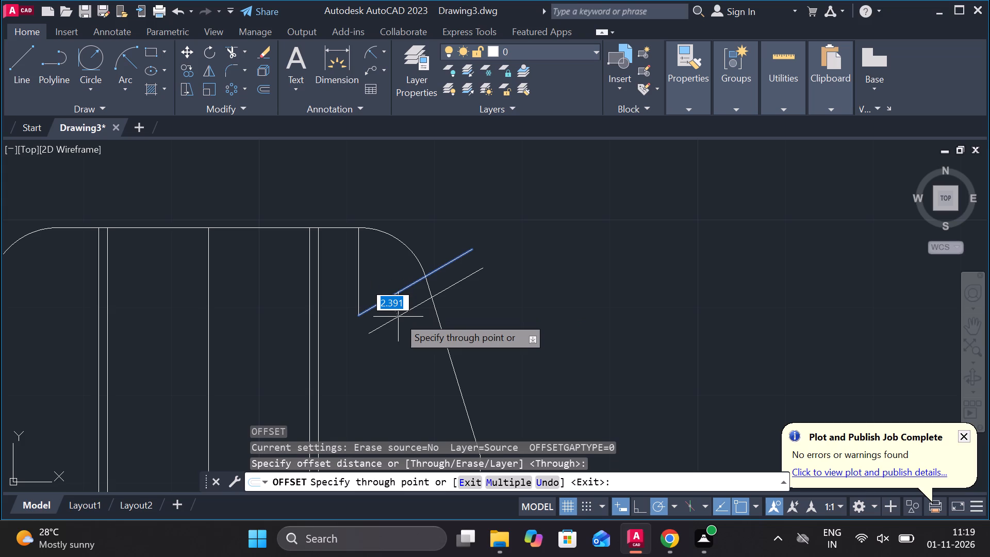
text(5)
key(space)
click(395, 298)
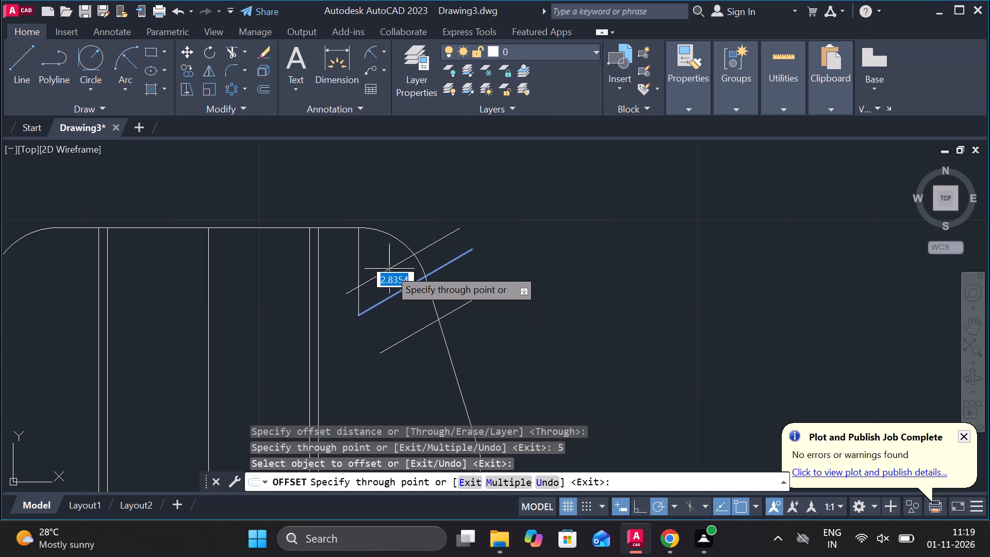
key(6)
key(BackSpace)
key(5)
key(Return)
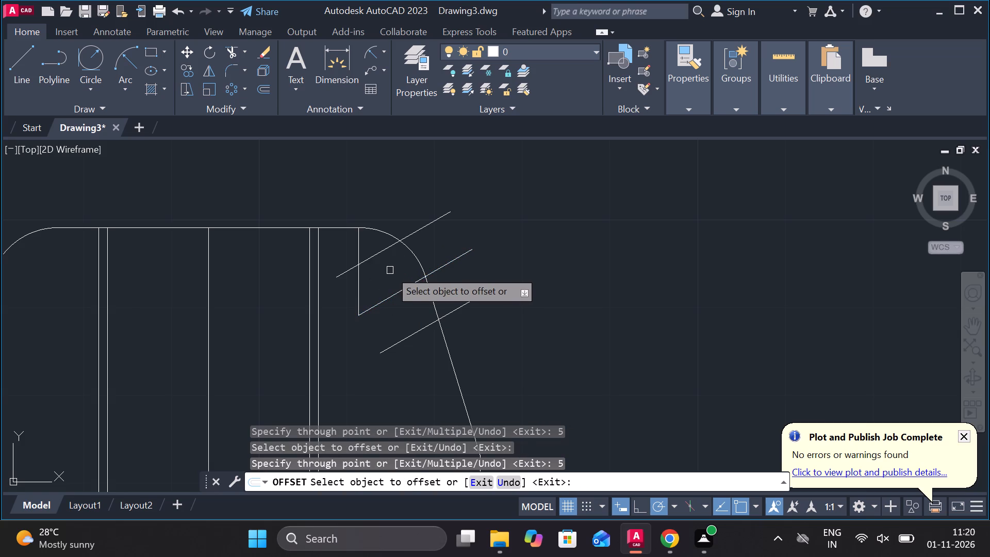
scroll(390, 270, down, 1)
scroll(405, 255, up, 1)
key(Escape)
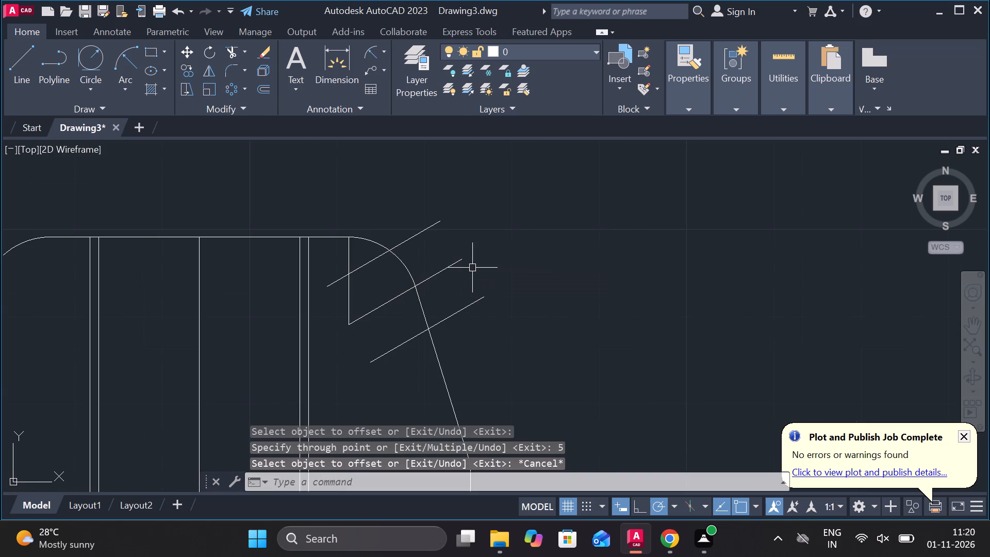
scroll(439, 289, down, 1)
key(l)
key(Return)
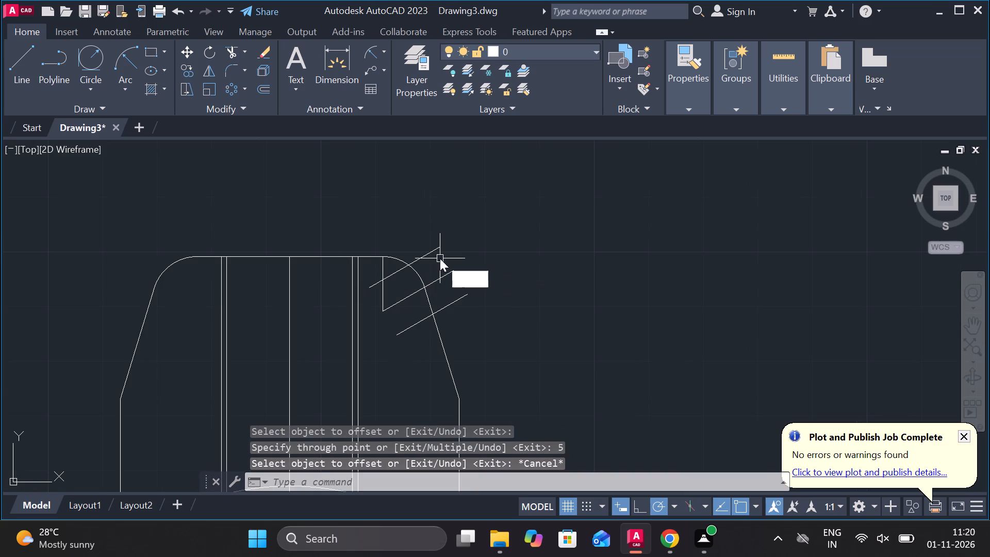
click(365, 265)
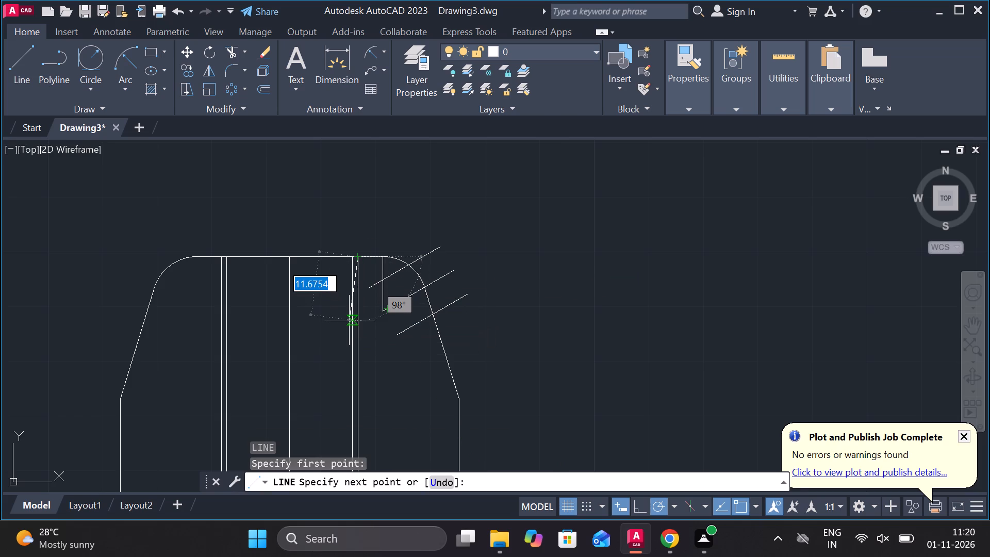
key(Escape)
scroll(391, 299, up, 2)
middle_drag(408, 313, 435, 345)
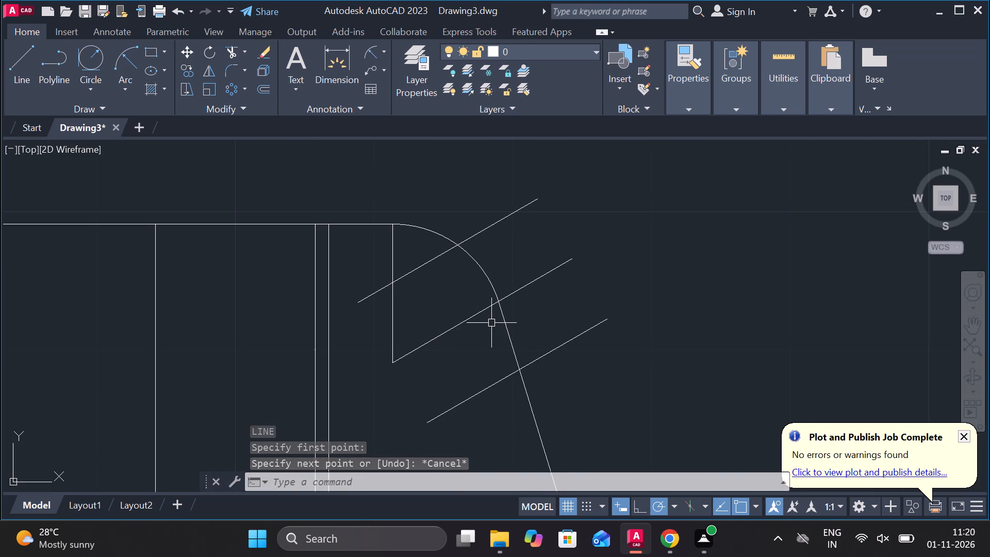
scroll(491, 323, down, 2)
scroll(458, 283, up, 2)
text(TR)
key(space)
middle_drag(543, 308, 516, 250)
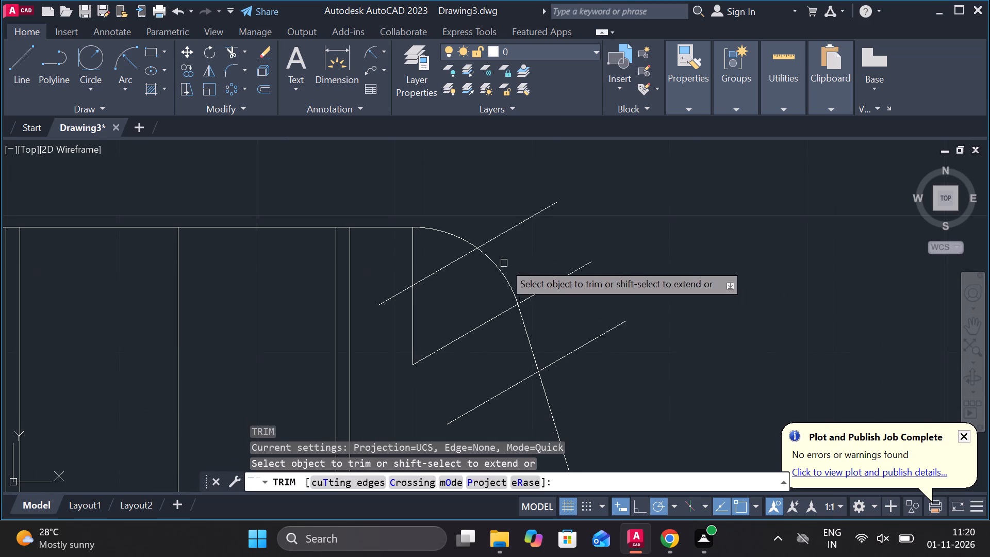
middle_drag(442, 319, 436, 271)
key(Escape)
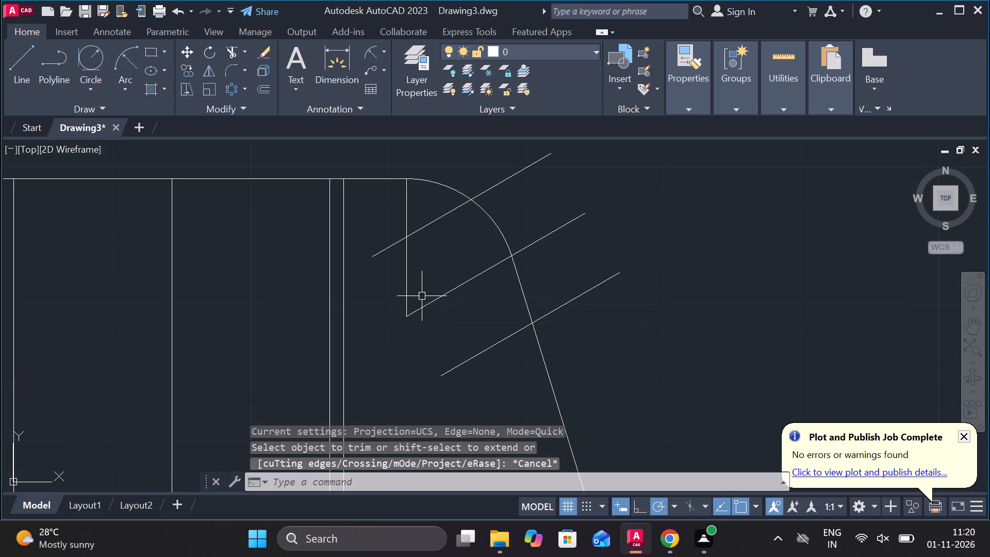
Trim the ends of the three parallel 30° lines that extend outside the part's right shoulder outline.
scroll(423, 298, down, 2)
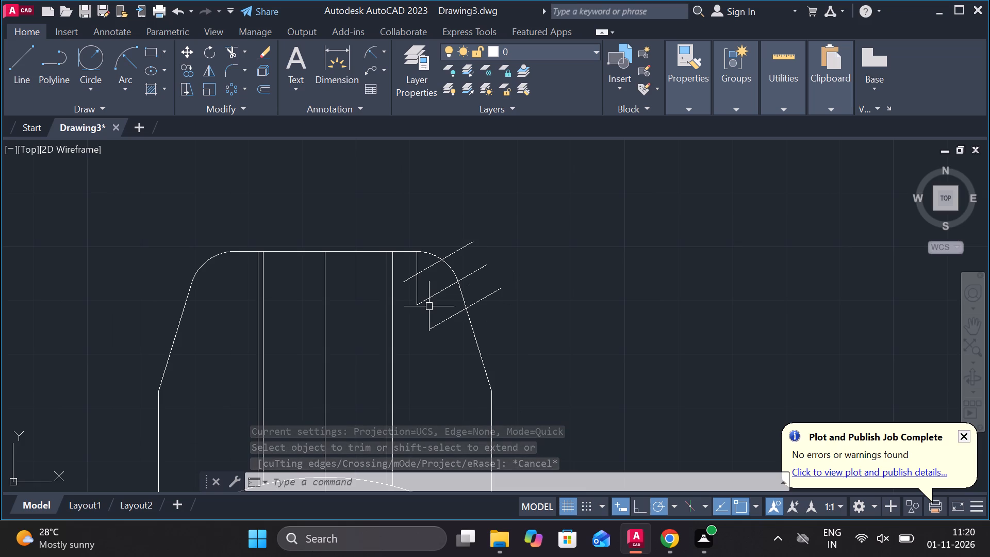
scroll(454, 286, up, 1)
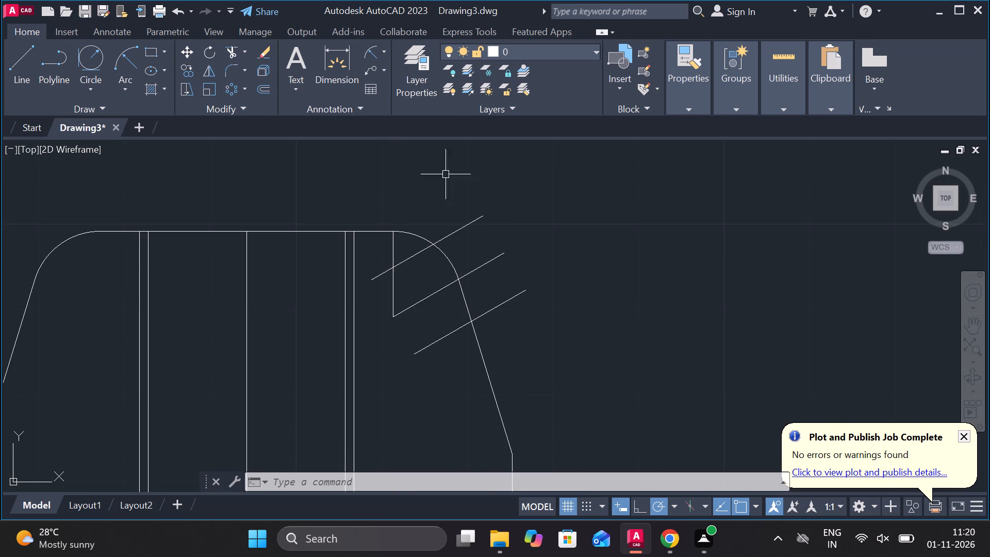
text(TR)
key(space)
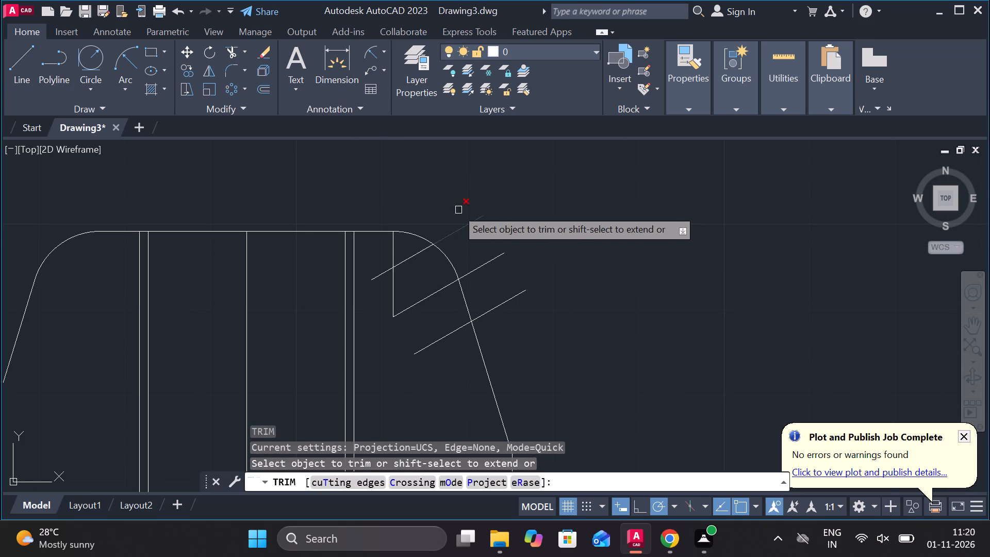
click(449, 206)
click(517, 322)
key(Escape)
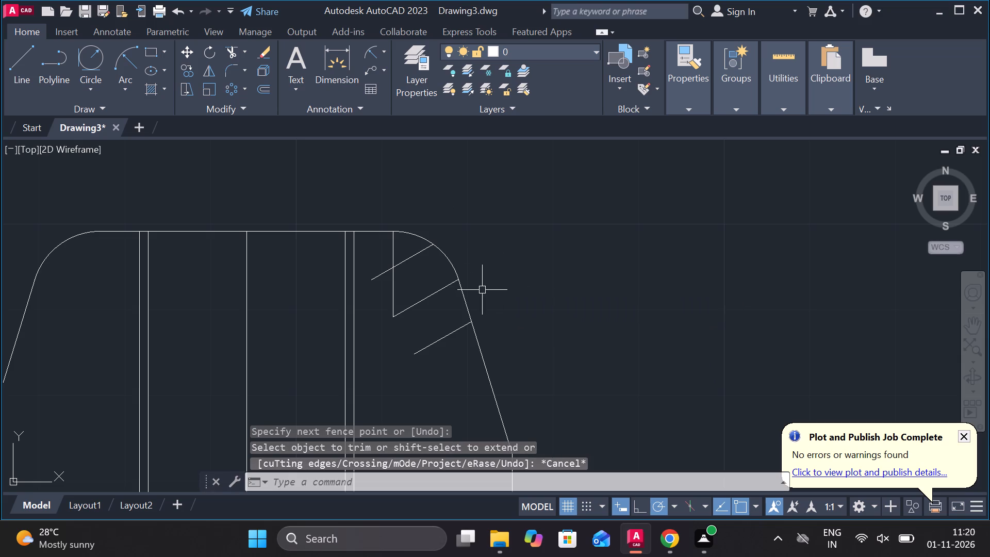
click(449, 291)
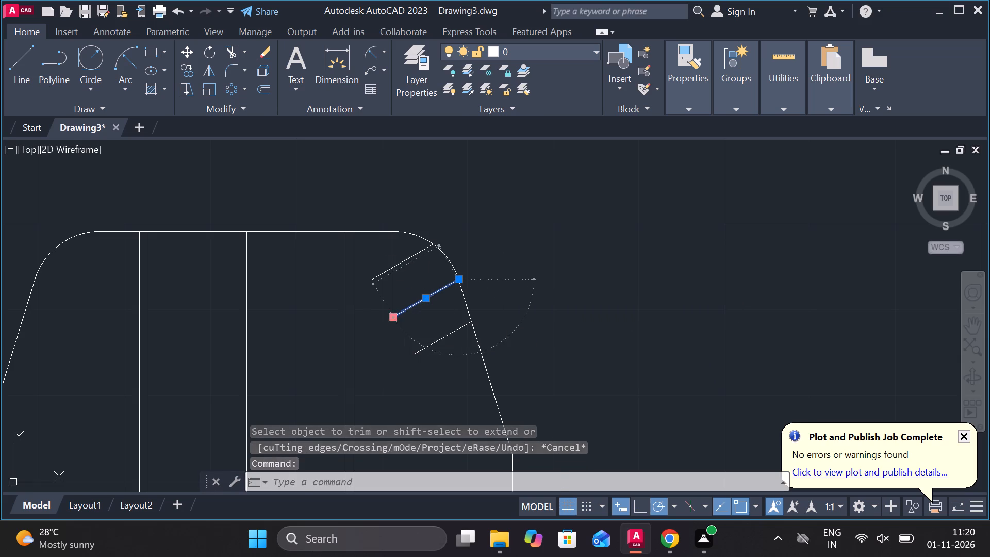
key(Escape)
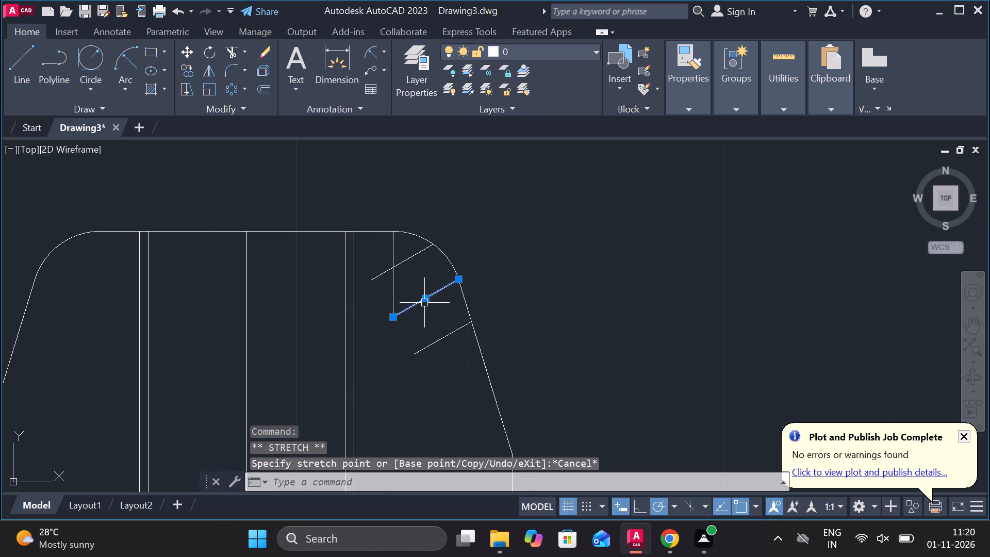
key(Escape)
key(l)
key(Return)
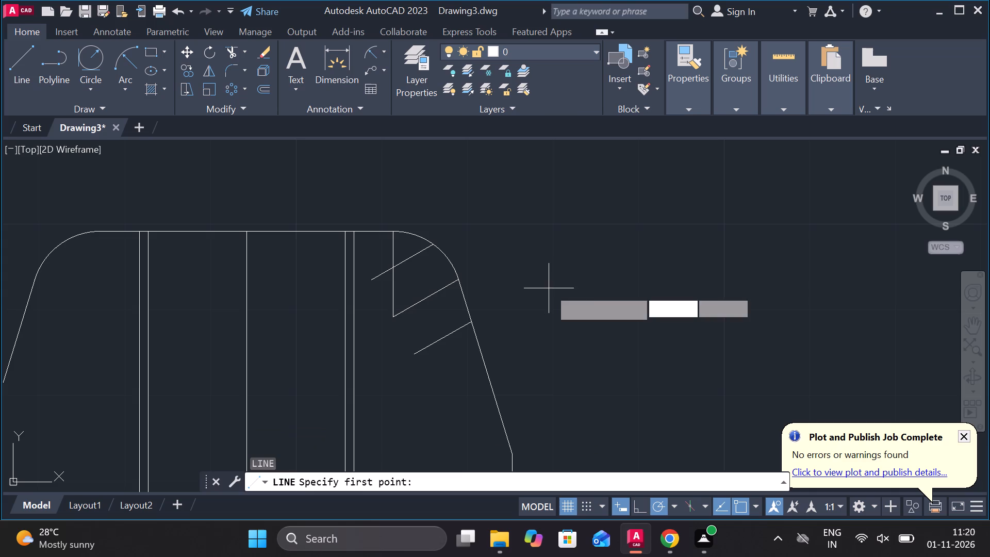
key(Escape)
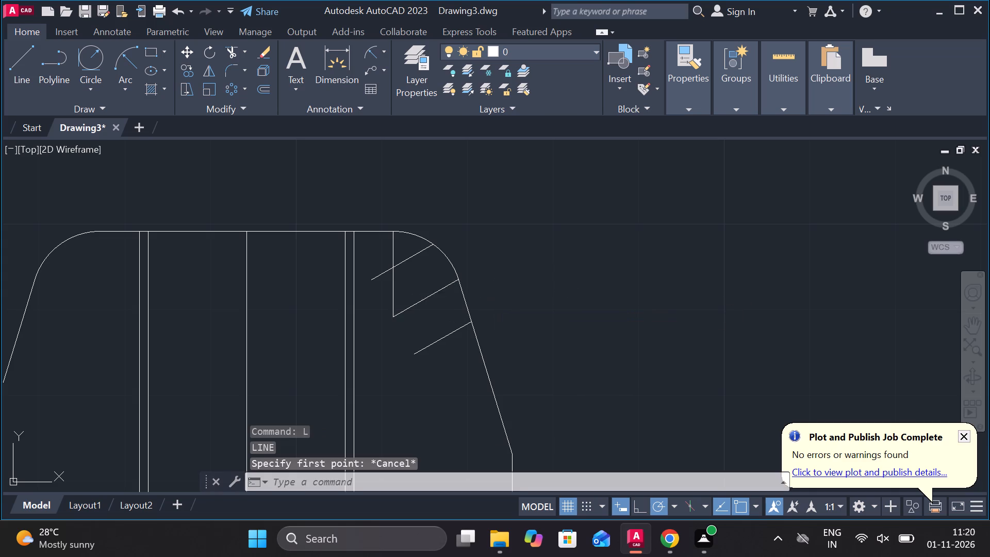
Stretch the middle 30° line's outer end about 3.8 beyond the shoulder outline and trim away its portion inside the part.
click(434, 294)
click(460, 282)
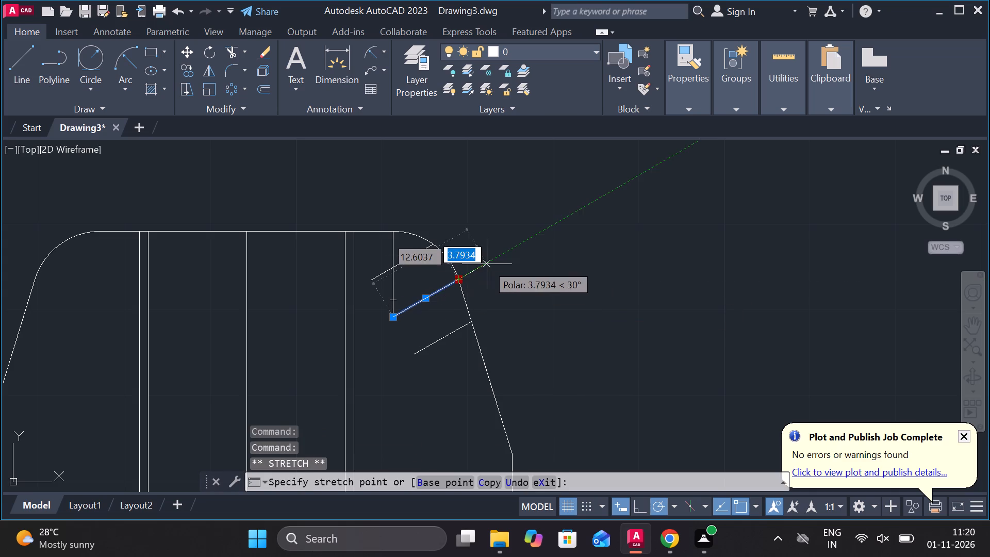
click(487, 264)
key(Escape)
click(449, 288)
key(Escape)
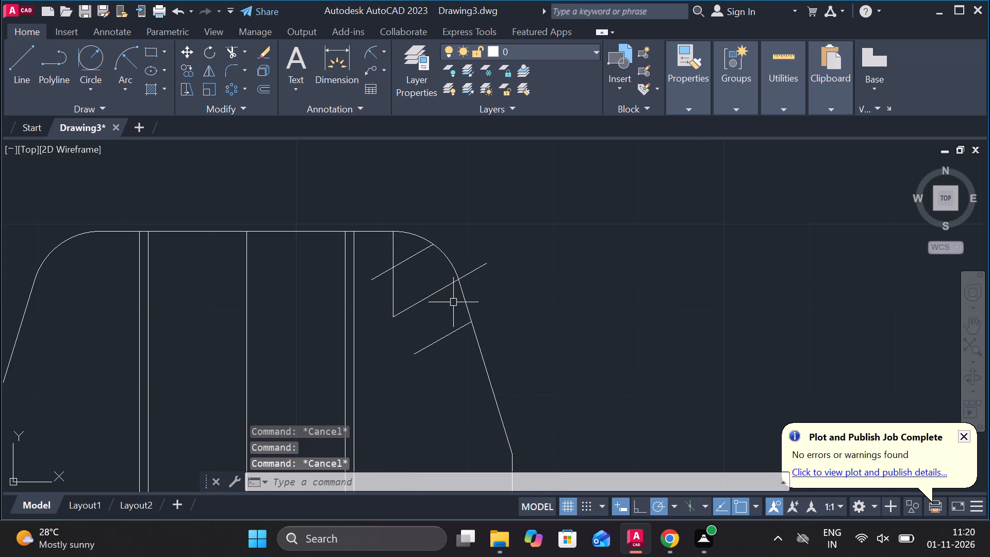
text(TR)
key(space)
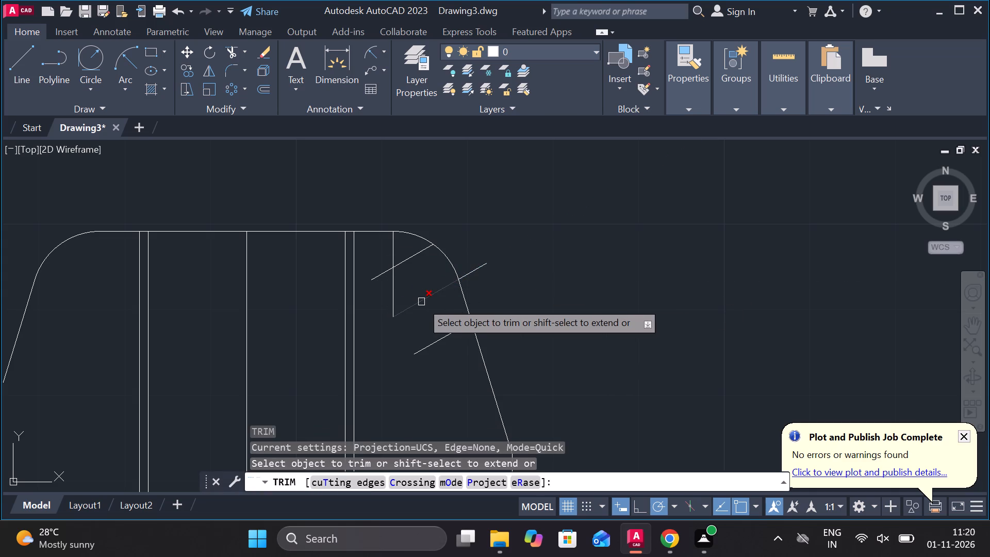
click(421, 302)
key(l)
key(Return)
key(Escape)
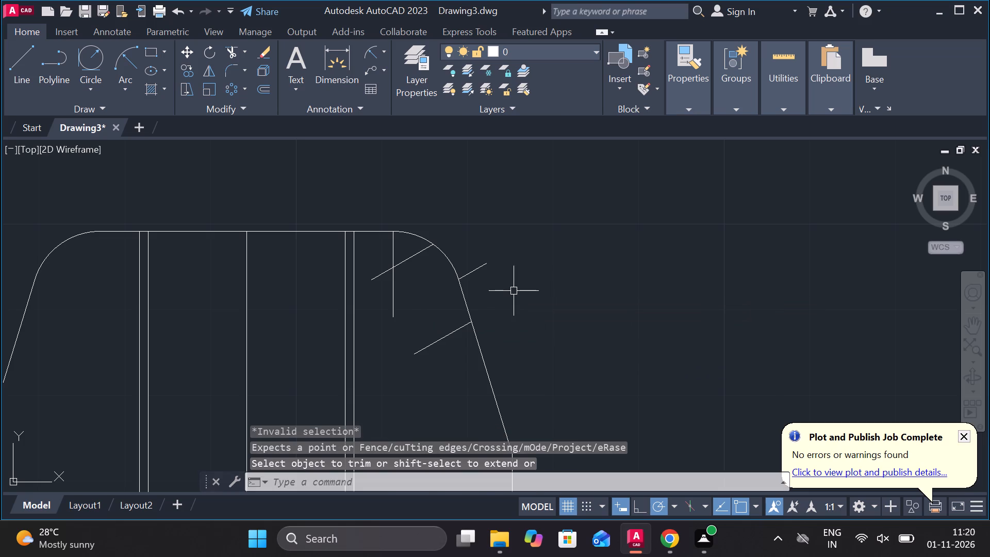
Draw a line 10 long from the right fillet's lower tangent point, running down into the part along the 30° direction.
key(l)
key(Return)
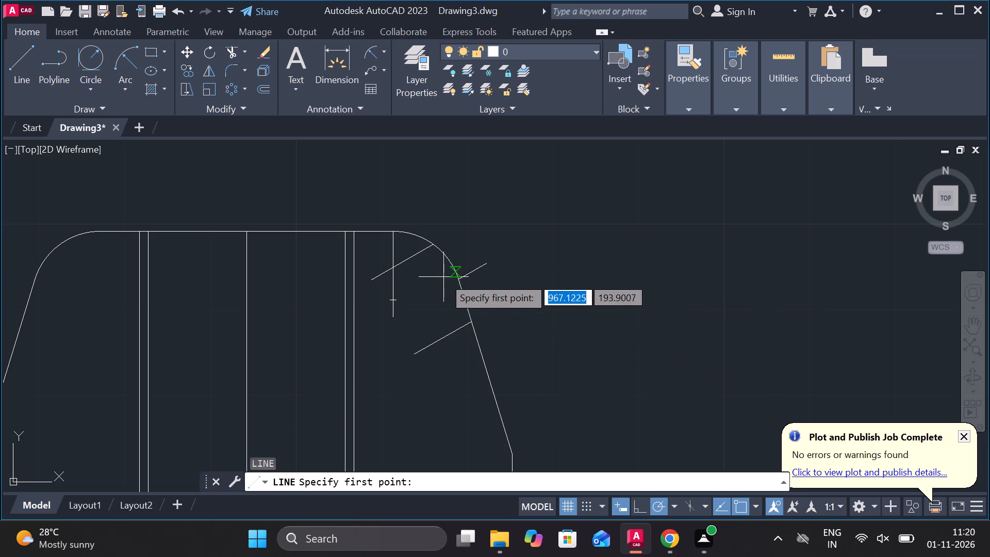
click(458, 279)
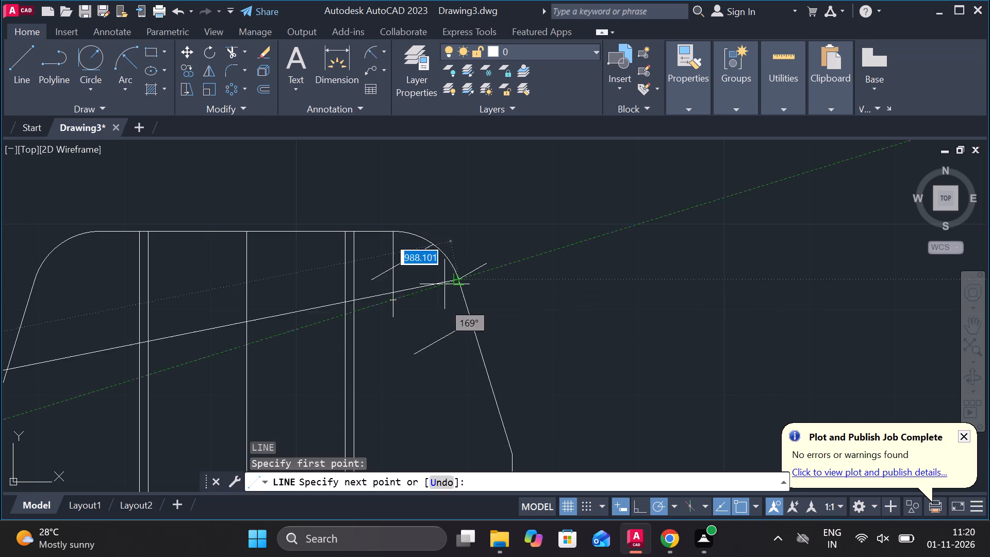
key(1)
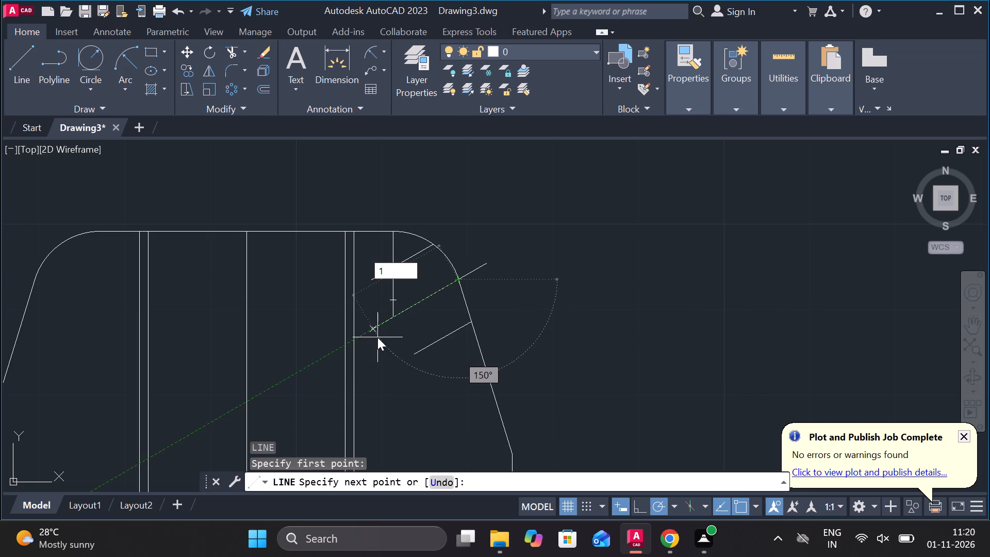
key(0)
key(Return)
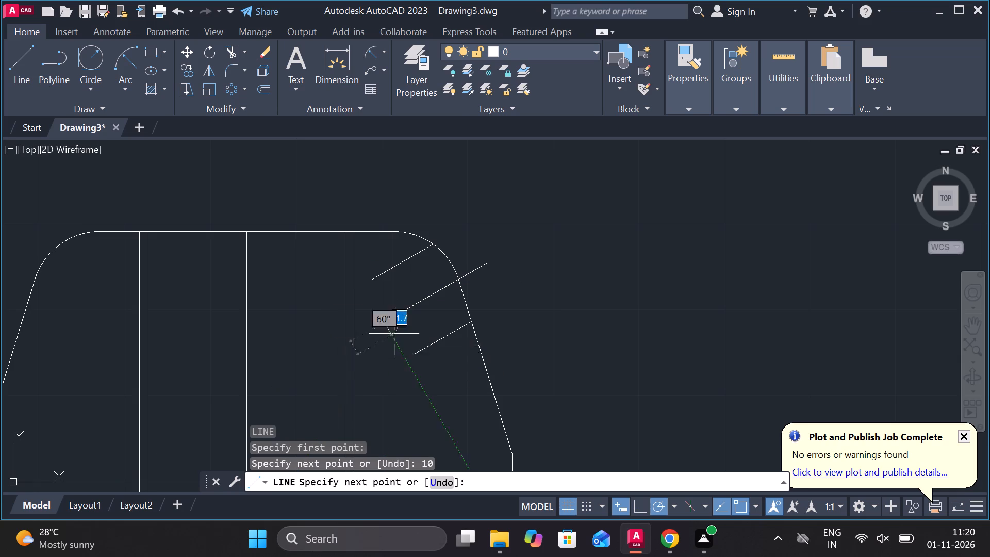
key(Escape)
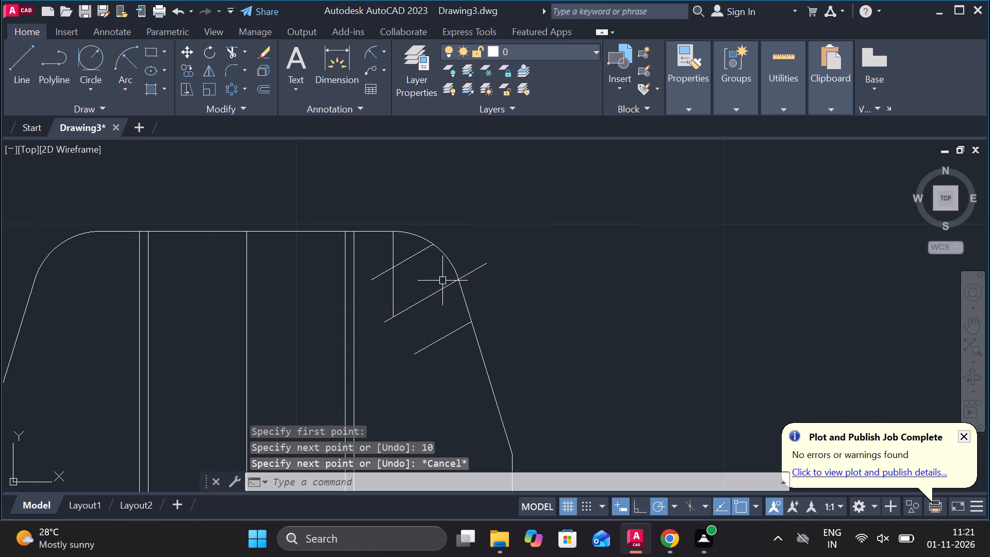
Erase the leftover 30° stub outside the right shoulder outline.
click(469, 275)
text(E)
key(space)
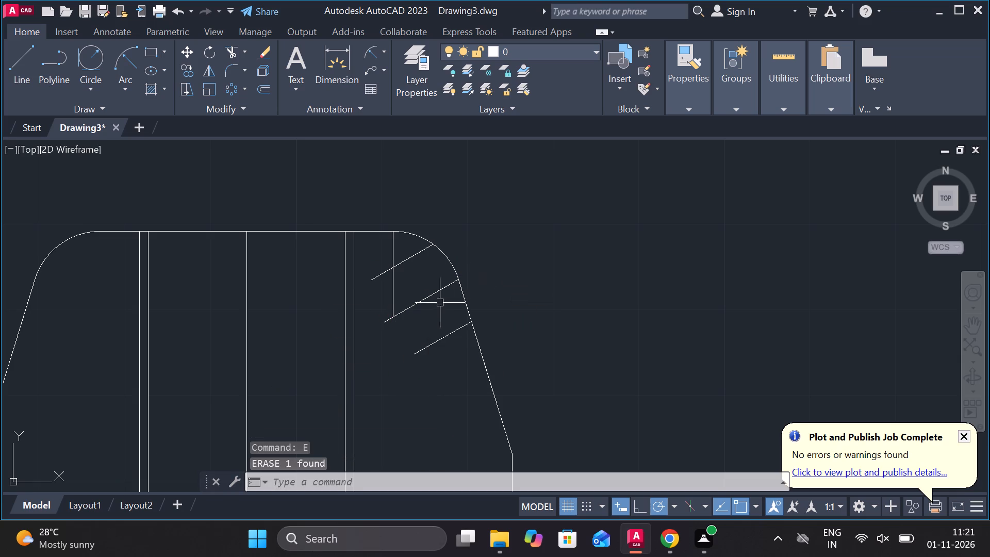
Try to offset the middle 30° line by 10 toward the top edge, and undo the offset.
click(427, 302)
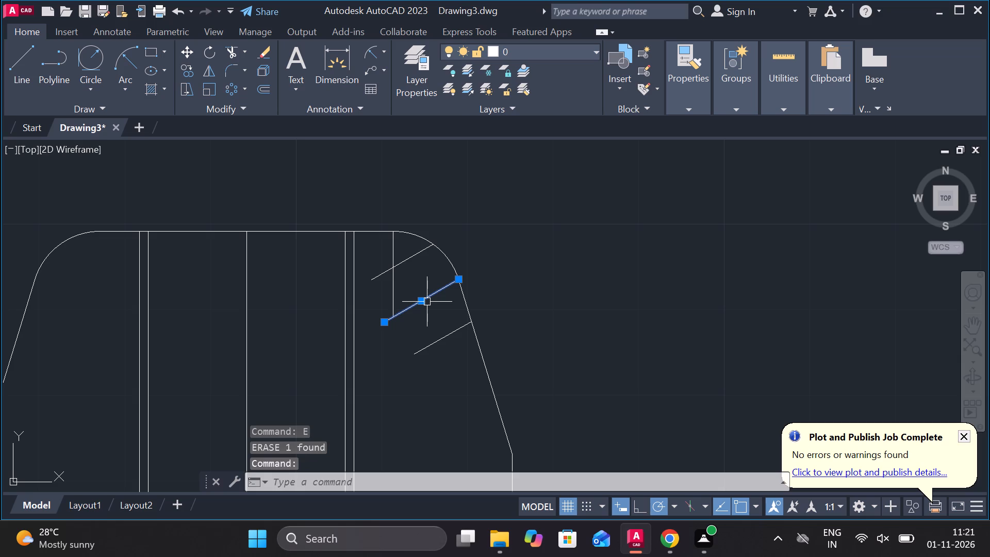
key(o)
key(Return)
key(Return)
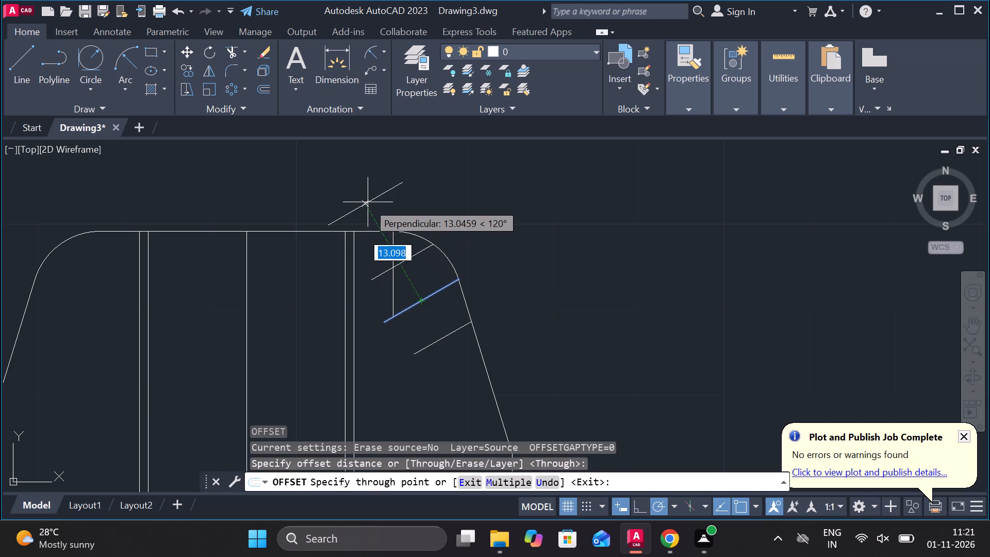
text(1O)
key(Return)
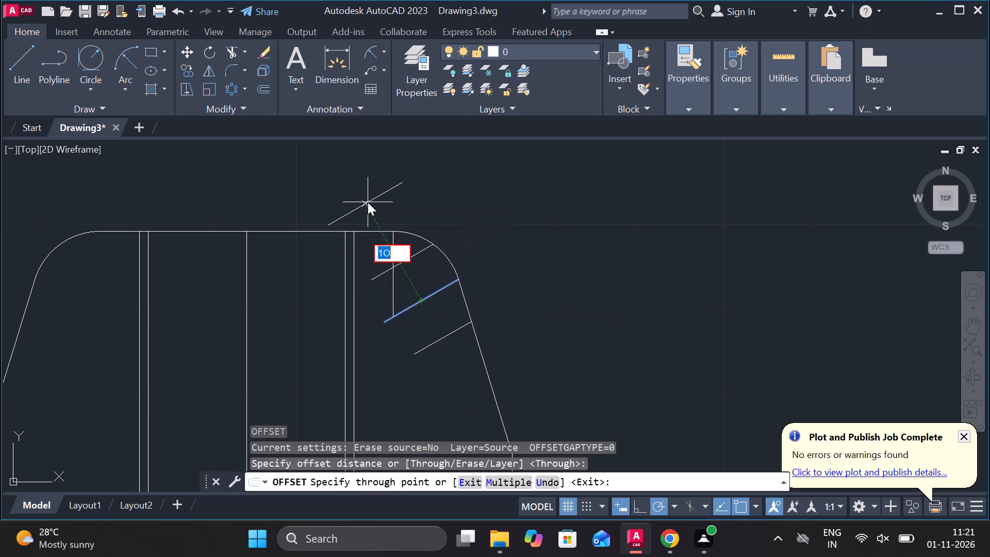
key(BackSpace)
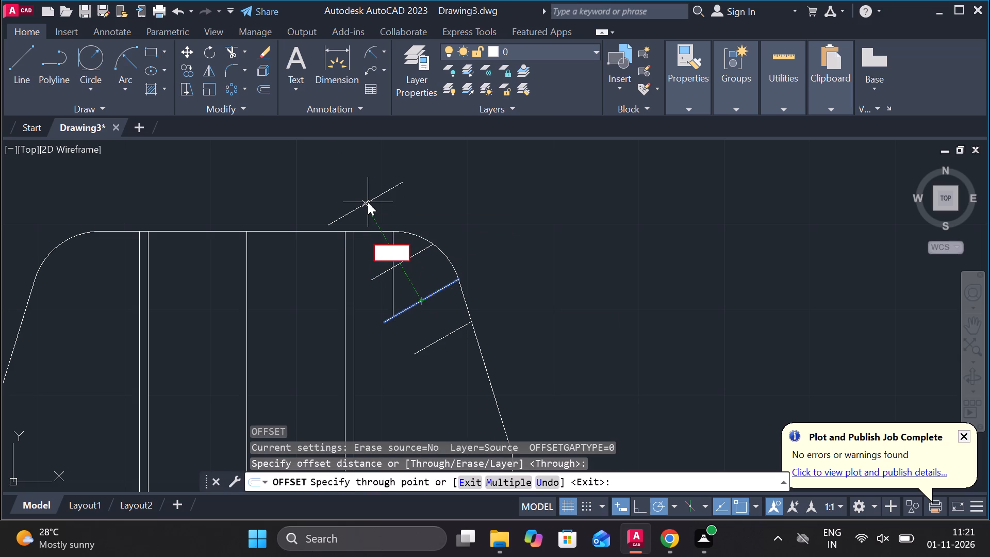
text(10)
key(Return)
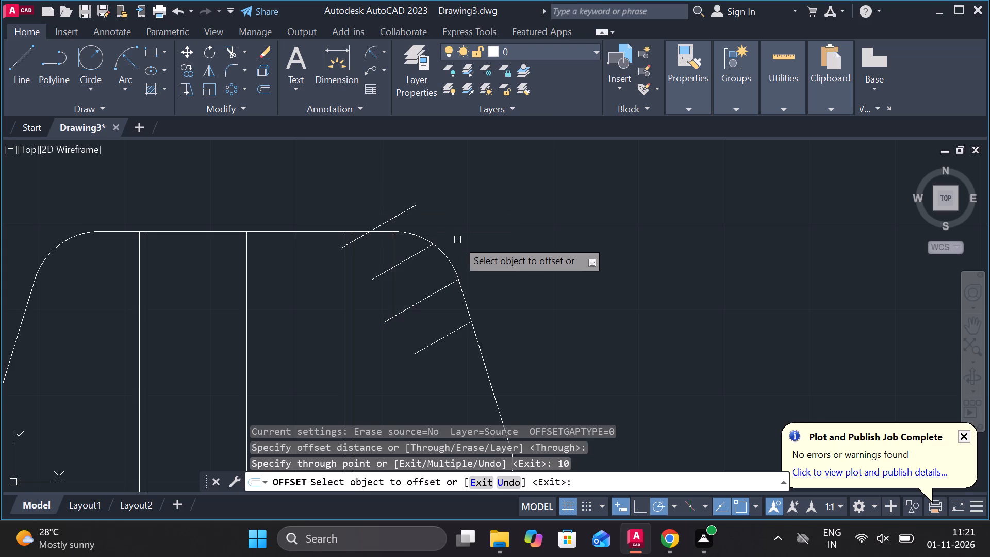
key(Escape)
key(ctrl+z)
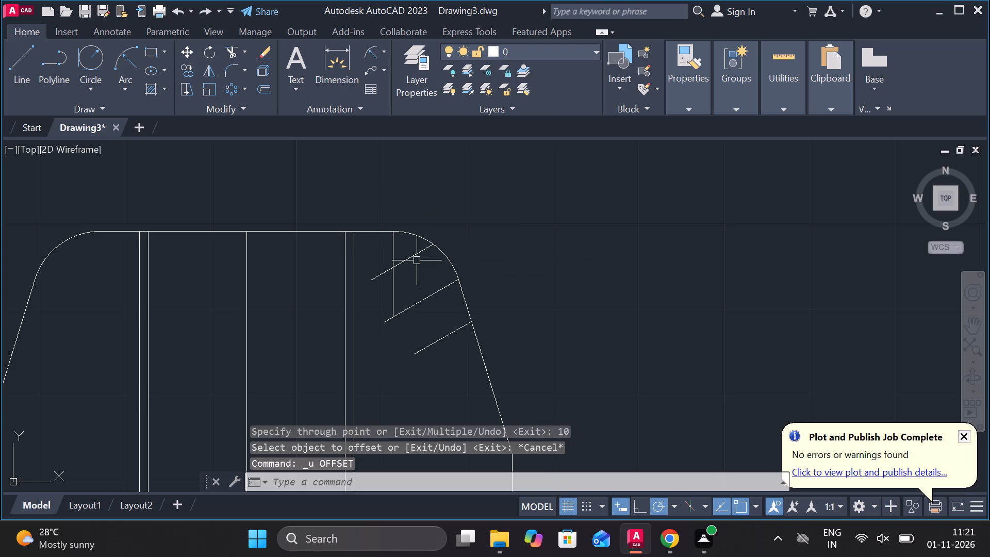
Erase the old parallel 30° lines above and below the middle line at the right shoulder.
click(406, 261)
click(436, 346)
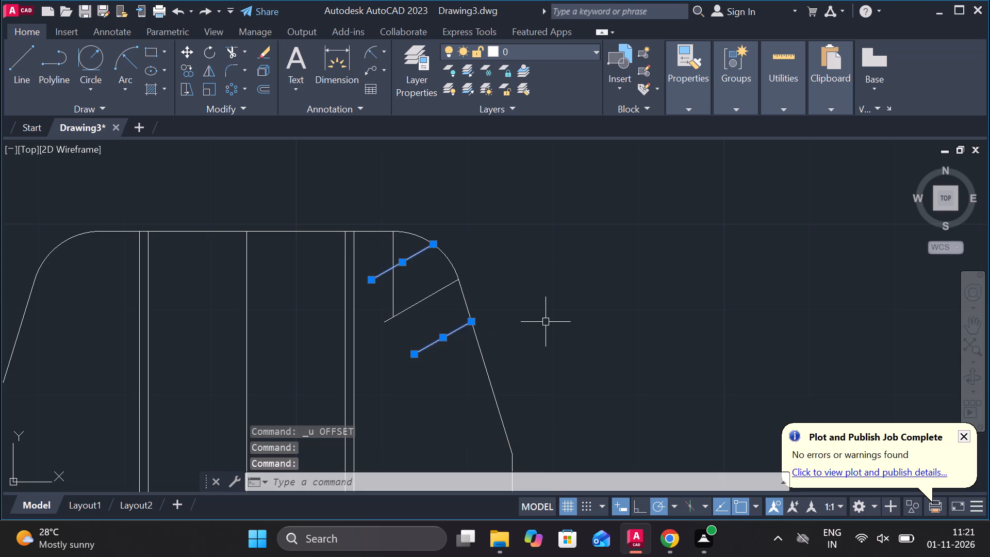
text(E)
key(space)
Offset the 10-long middle 30° line by 5 to each side across the right shoulder.
click(417, 306)
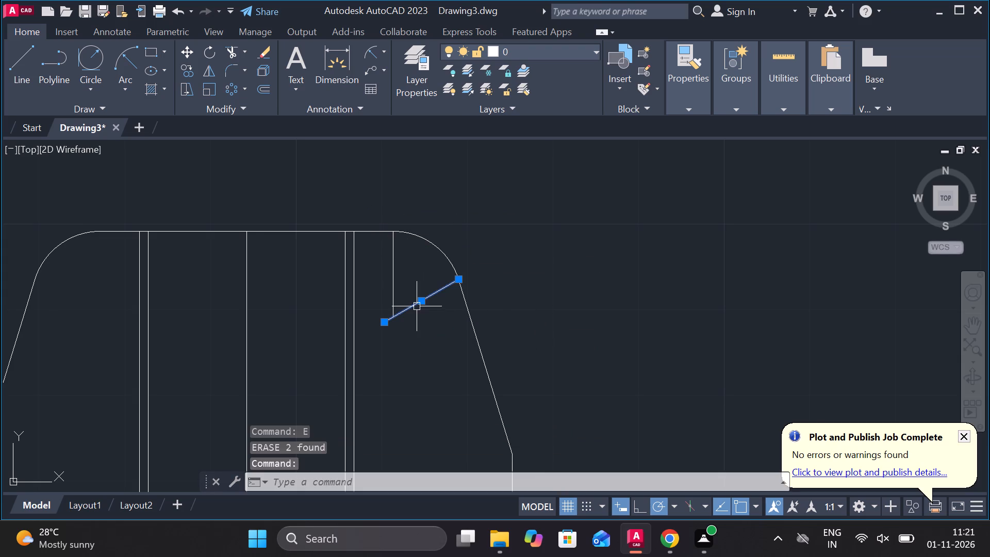
key(o)
key(Return)
key(Return)
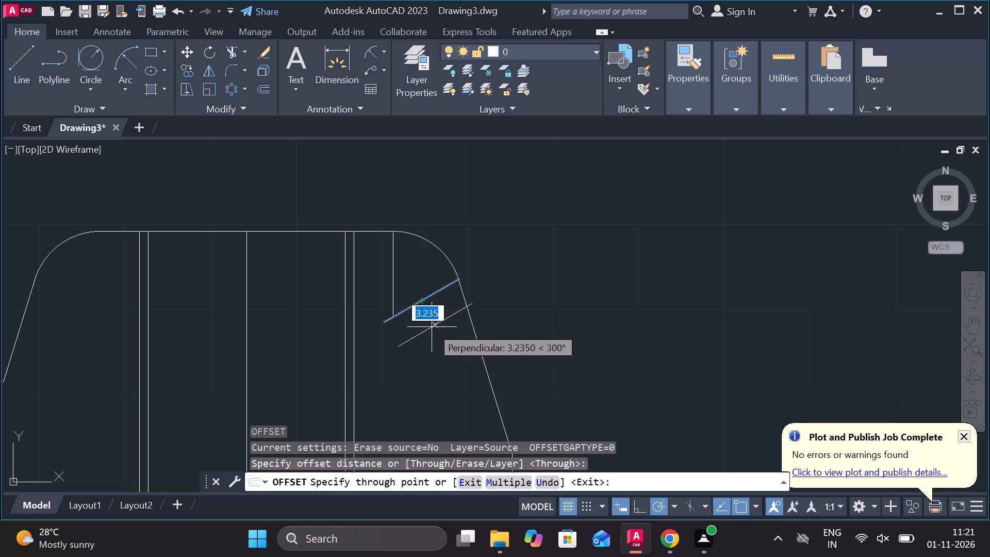
key(6)
key(BackSpace)
text(5)
key(space)
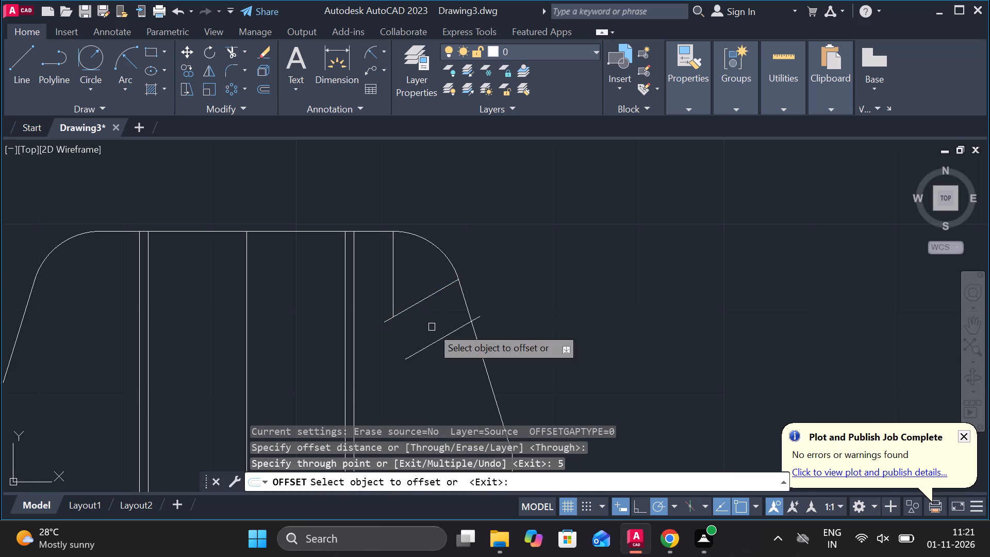
click(418, 301)
text(5)
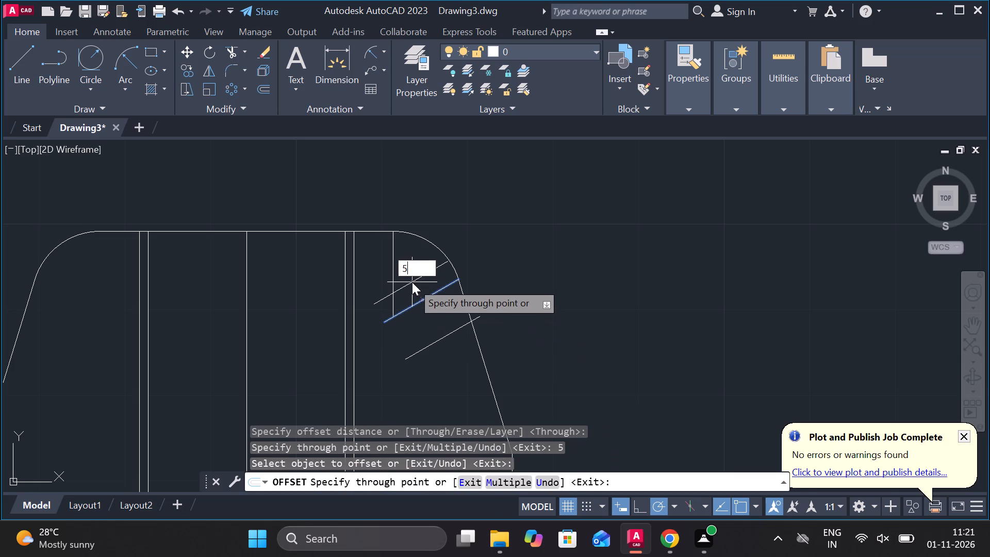
key(space)
scroll(445, 227, up, 2)
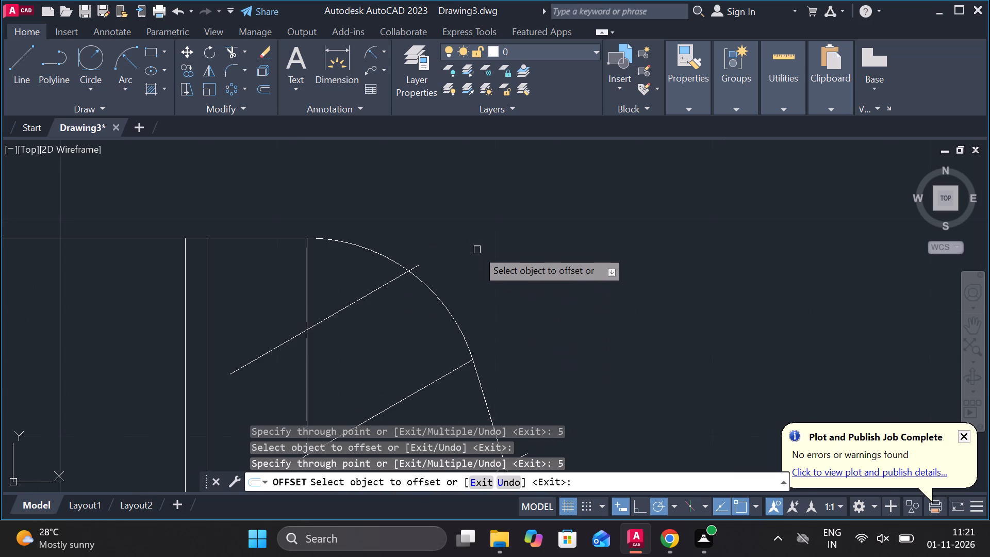
scroll(477, 250, down, 2)
key(Escape)
Draw a perpendicular line joining the inner ends of the upper and lower 30° lines.
key(l)
key(Return)
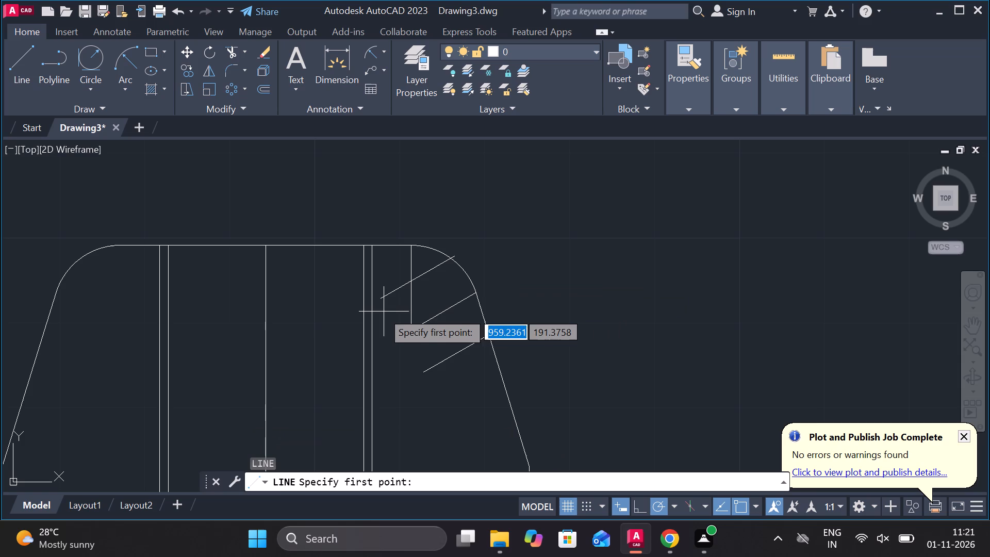
click(382, 301)
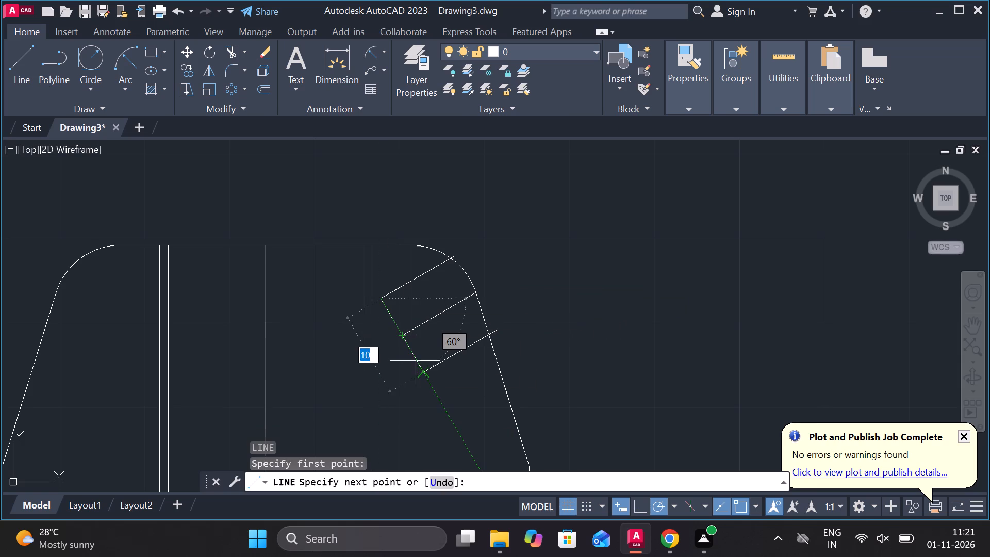
click(425, 371)
scroll(497, 356, down, 2)
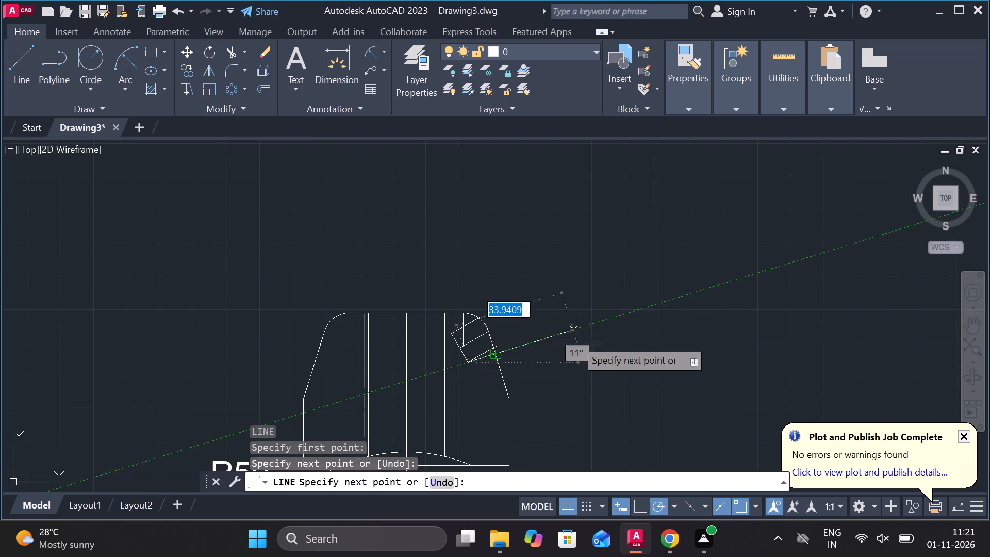
key(Escape)
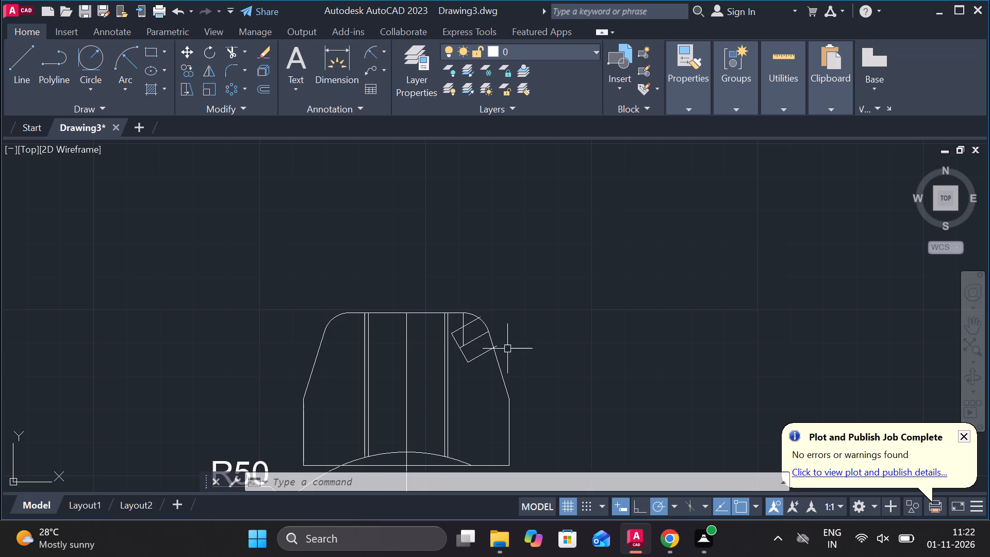
Erase the vertical construction line dropping from the top edge's right fillet tangent point.
scroll(464, 335, up, 3)
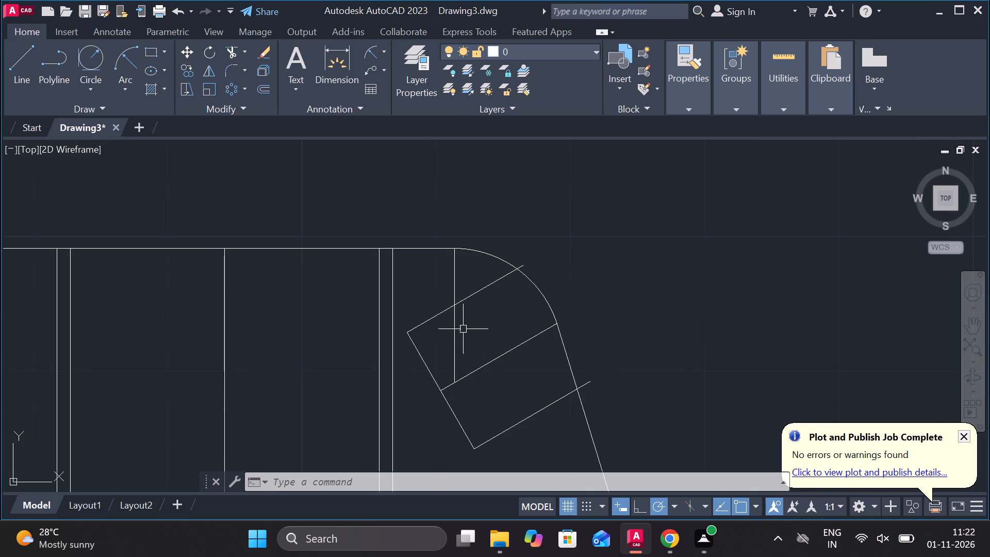
click(452, 330)
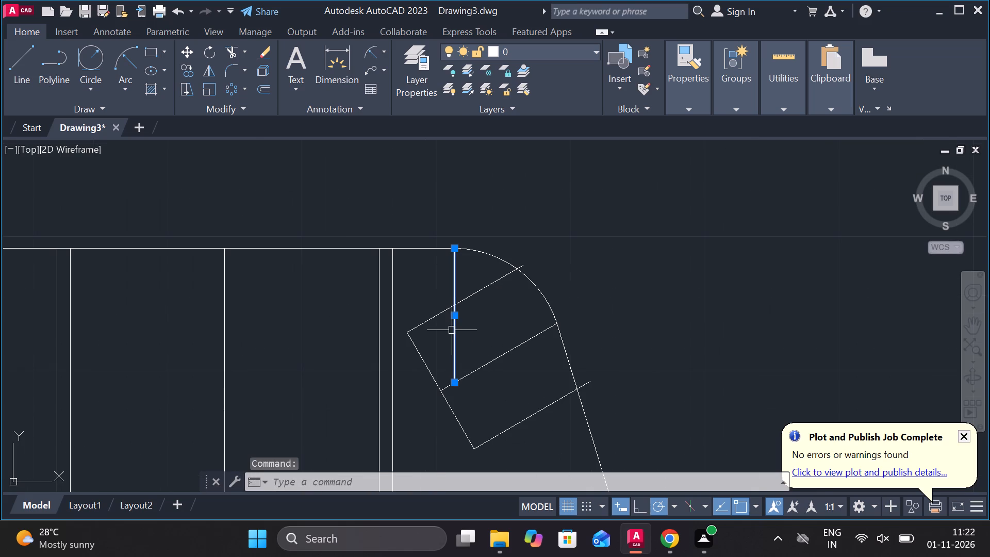
text(E)
key(space)
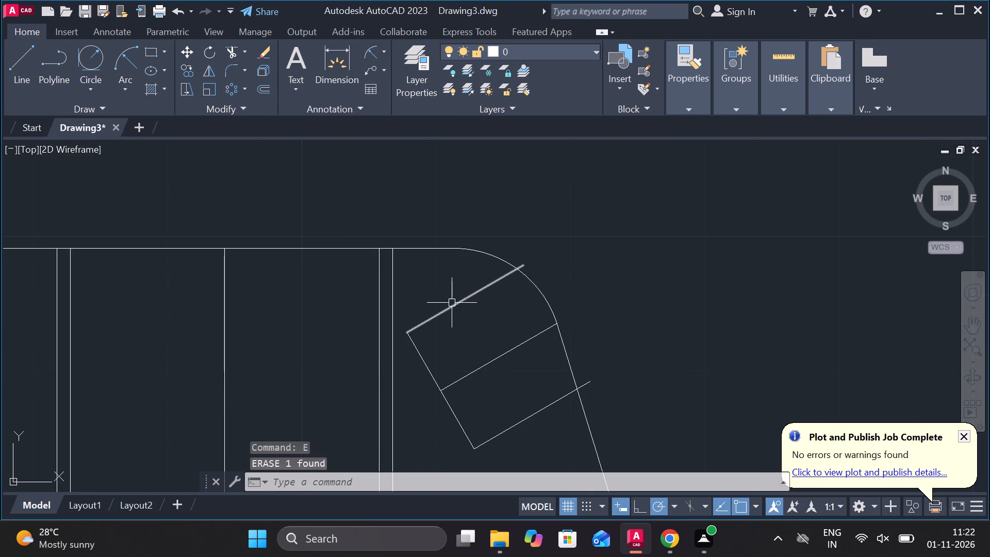
Erase the upper and lower 30° lines and the perpendicular line joining them, keeping the middle 30° line.
click(452, 303)
click(503, 430)
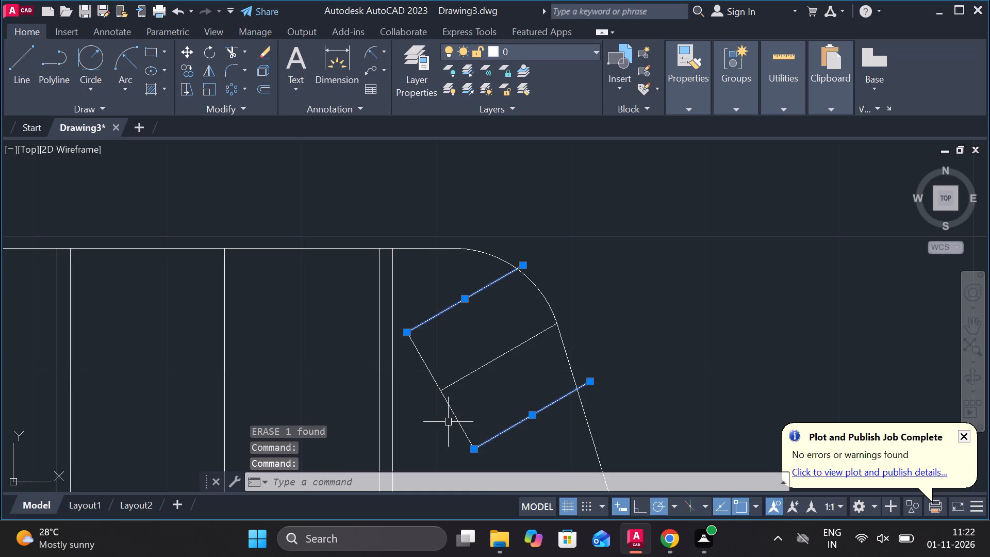
click(448, 421)
click(451, 417)
click(451, 416)
text(E)
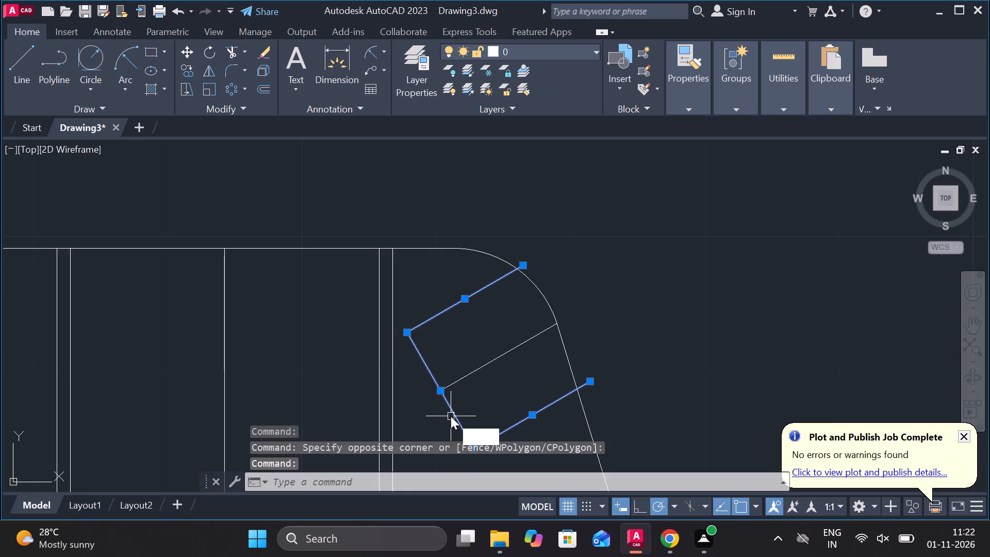
key(space)
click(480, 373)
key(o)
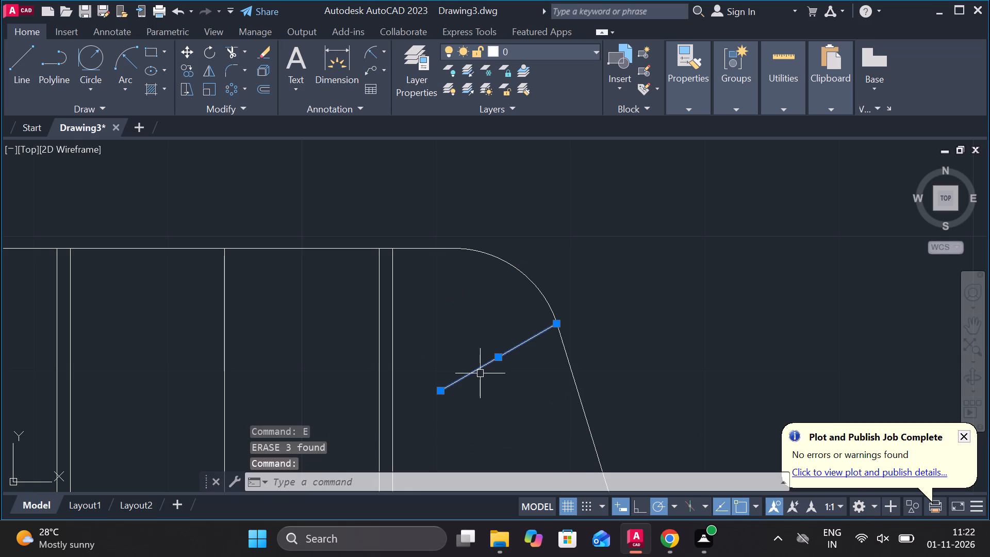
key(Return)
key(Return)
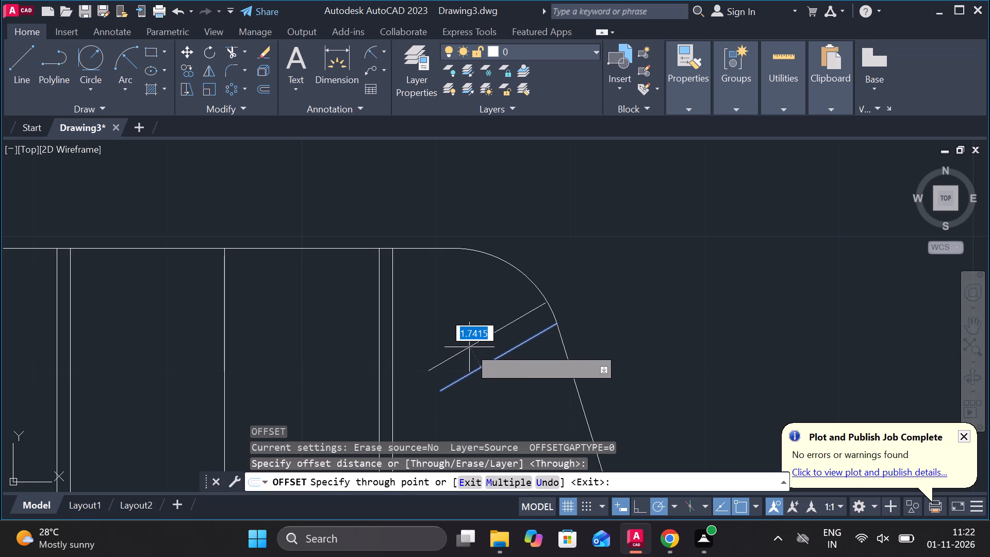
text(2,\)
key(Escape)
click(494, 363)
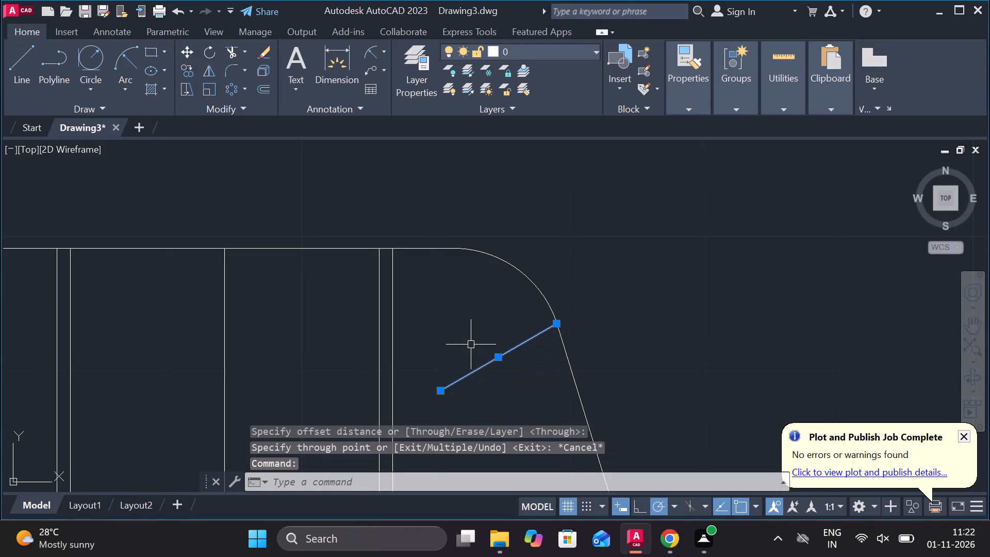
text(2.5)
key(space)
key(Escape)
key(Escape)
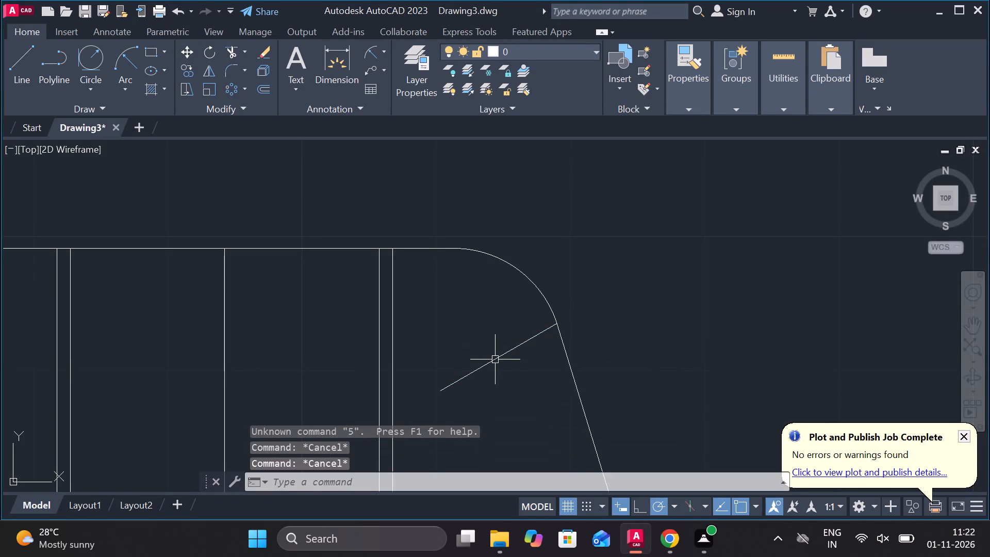
Offset the middle 30° line by 2.5 to each side at the right shoulder.
click(495, 359)
key(o)
key(Return)
key(Return)
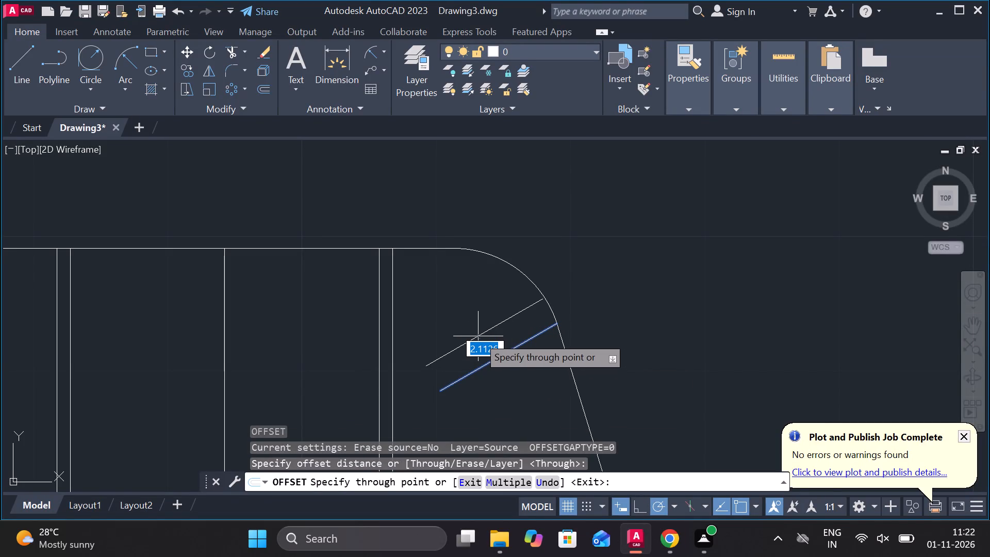
text(2.5)
key(space)
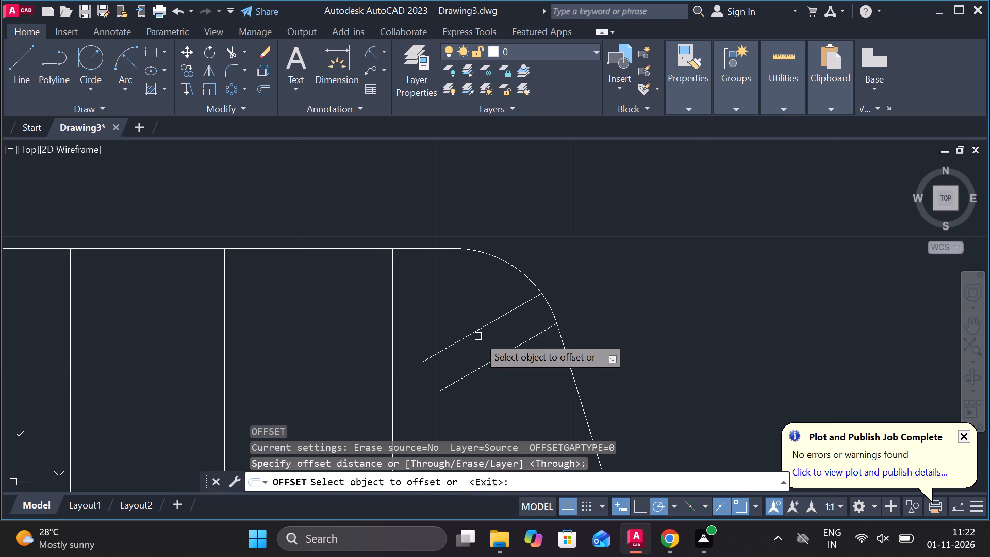
click(500, 358)
text(2.5)
key(Return)
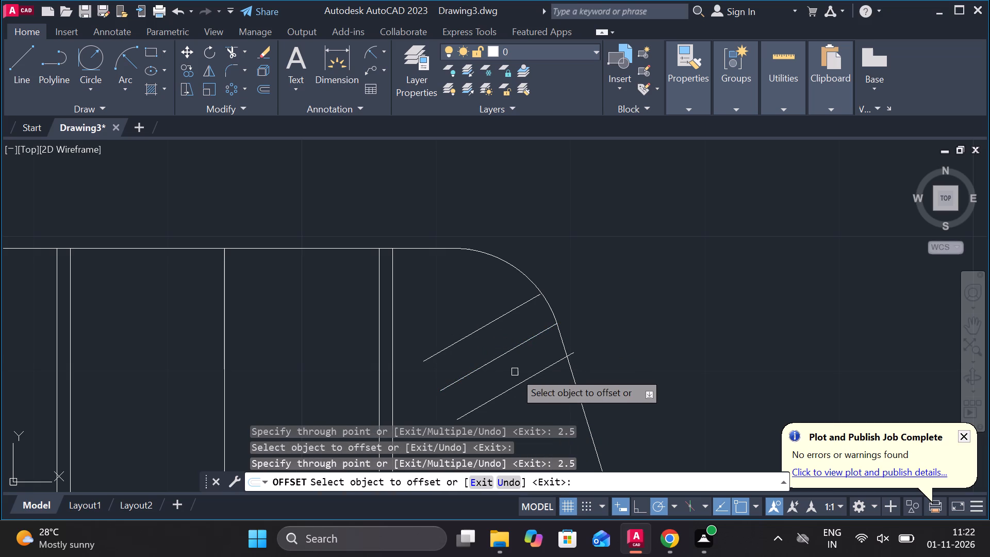
key(Escape)
Trim the end of the lower 30° line that projects beyond the slanted right edge.
text(TR)
key(space)
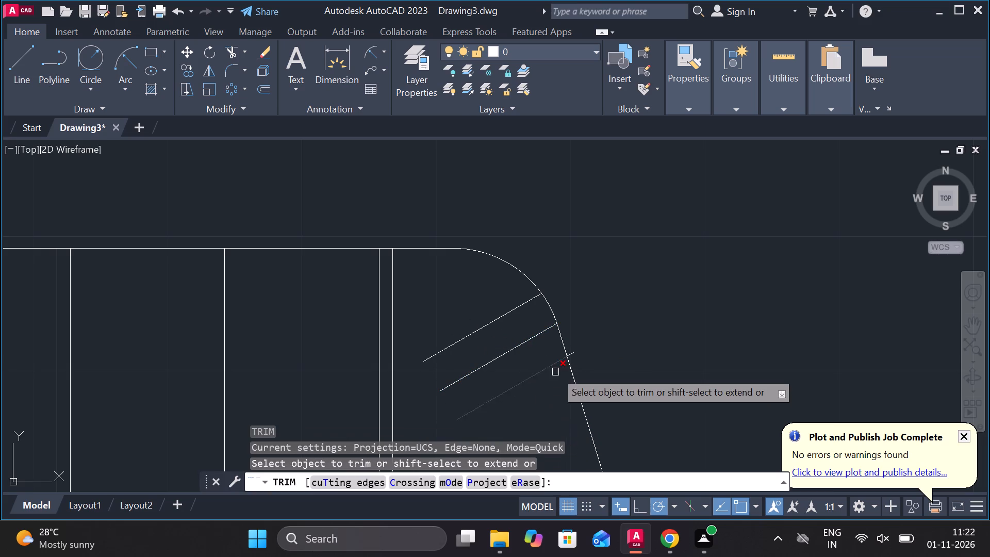
click(576, 354)
scroll(599, 357, down, 2)
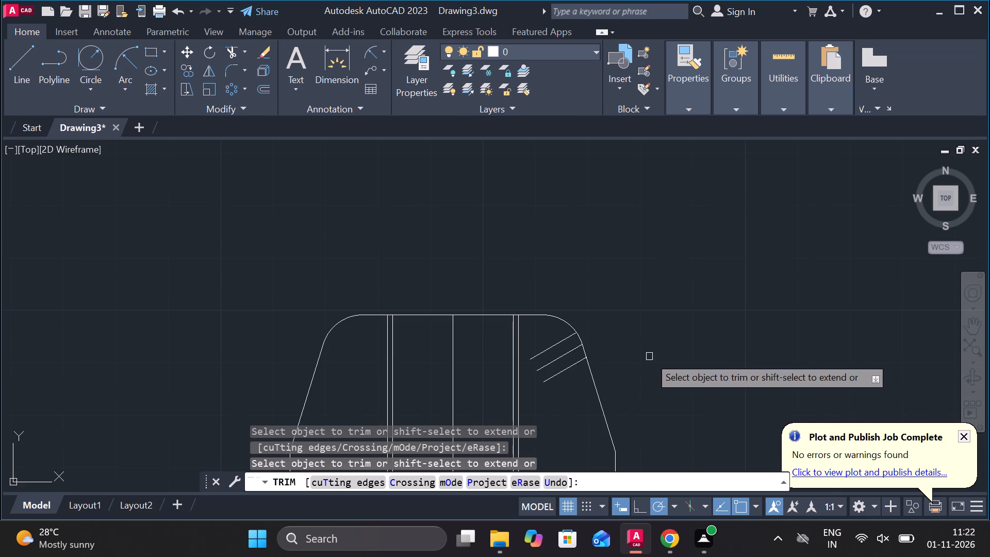
key(Escape)
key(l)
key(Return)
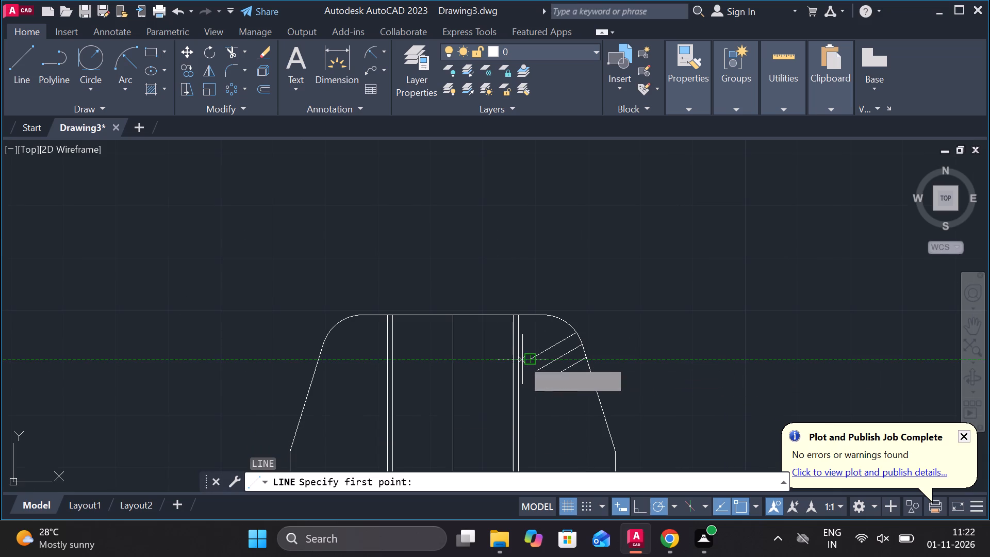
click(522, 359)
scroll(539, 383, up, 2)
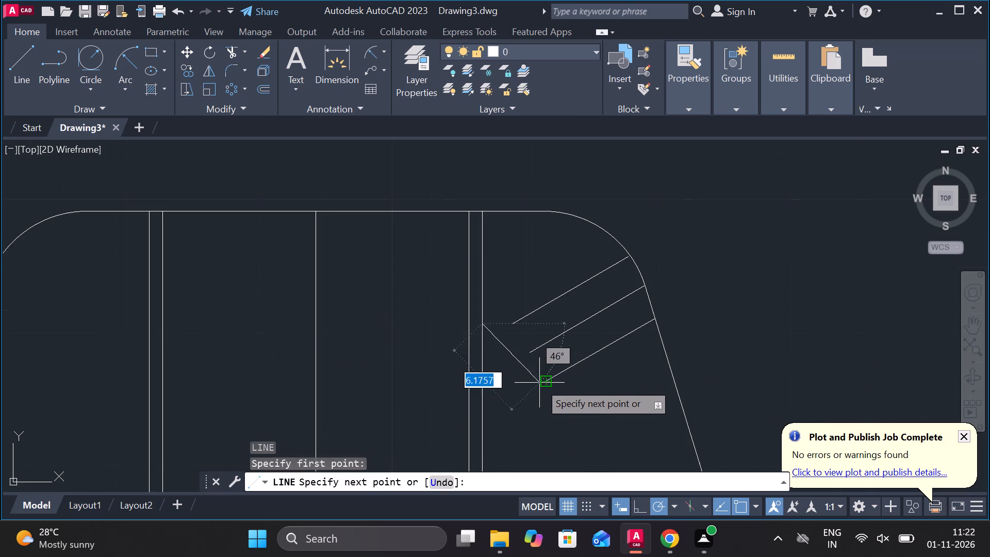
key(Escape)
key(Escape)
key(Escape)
Draw a line joining the inner ends of the upper and lower 30° lines.
key(space)
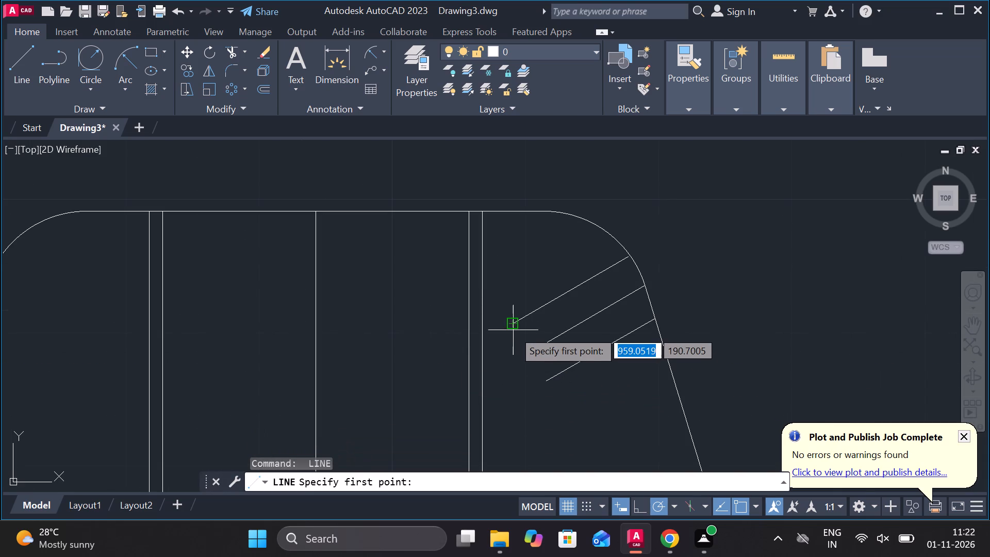
click(513, 330)
click(536, 383)
key(Escape)
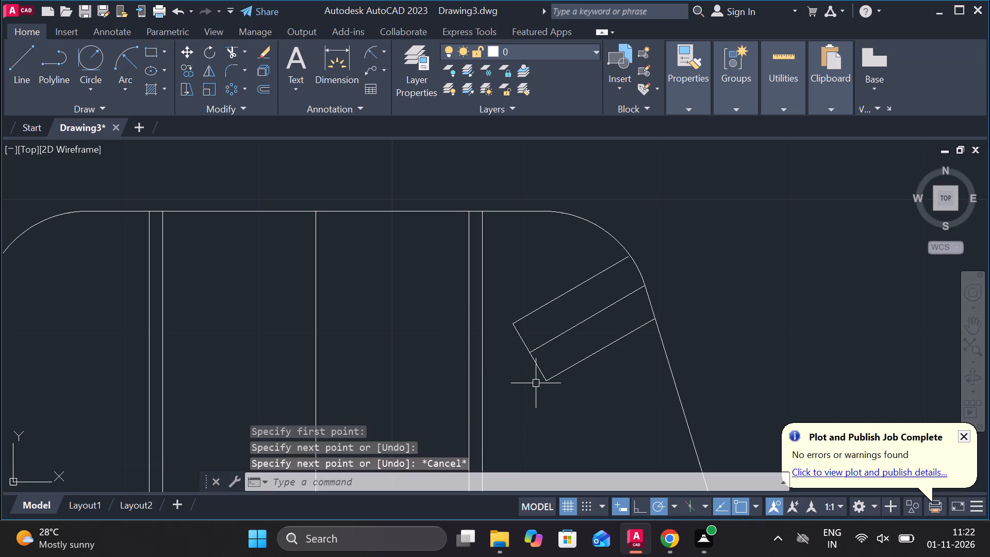
Draw a vertical line down from the upper line's inner end and a crossing sloped line from the lower line's inner end.
scroll(513, 328, up, 1)
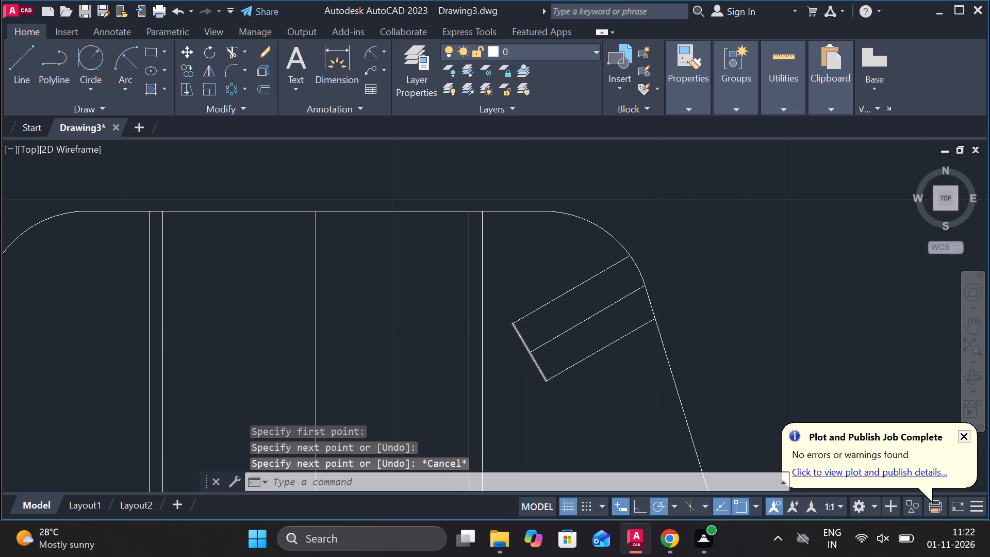
key(space)
click(508, 323)
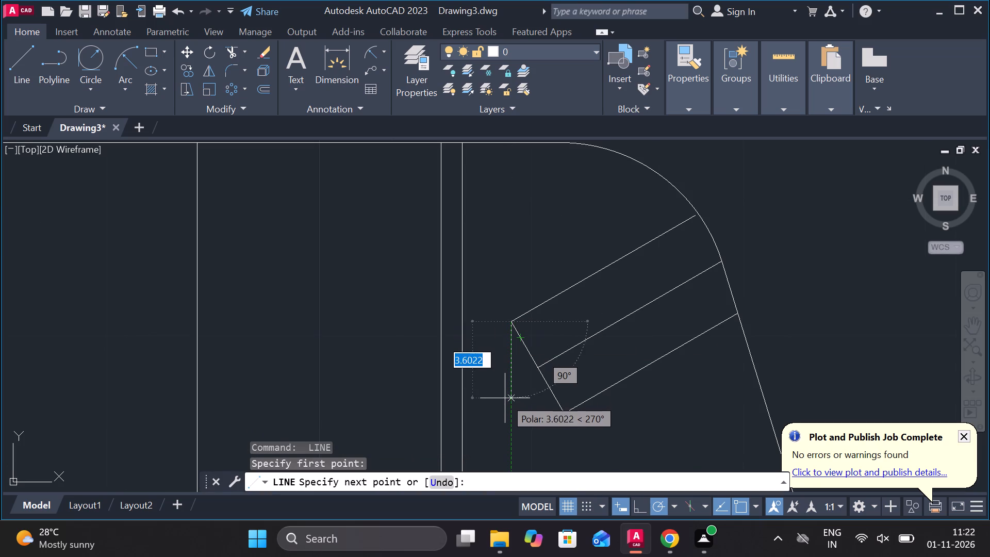
click(505, 418)
key(Escape)
key(space)
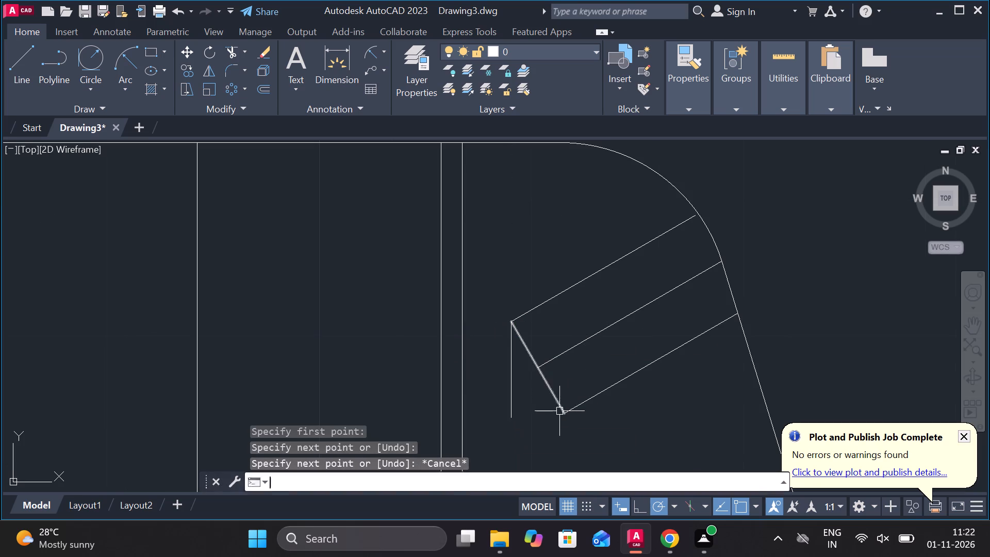
click(561, 414)
click(493, 381)
key(Escape)
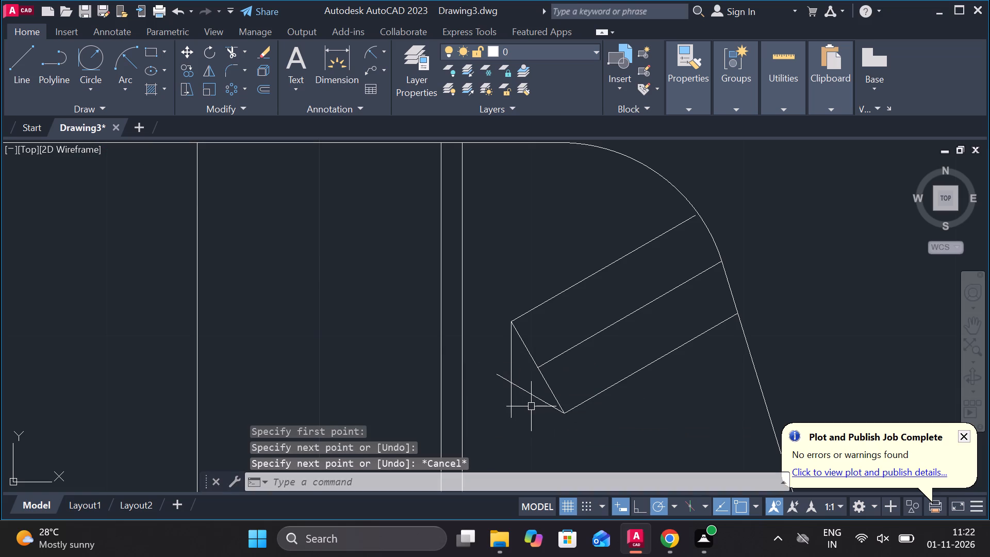
Trim both overhangs past the crossing of the vertical and sloped lines to form the feature's pointed inner tip.
text(TR)
key(space)
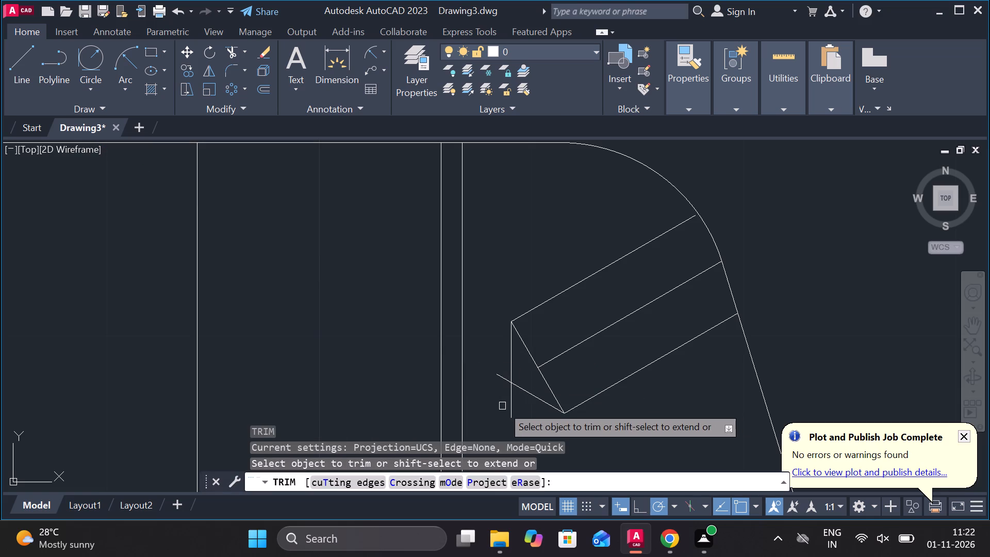
click(509, 408)
click(503, 384)
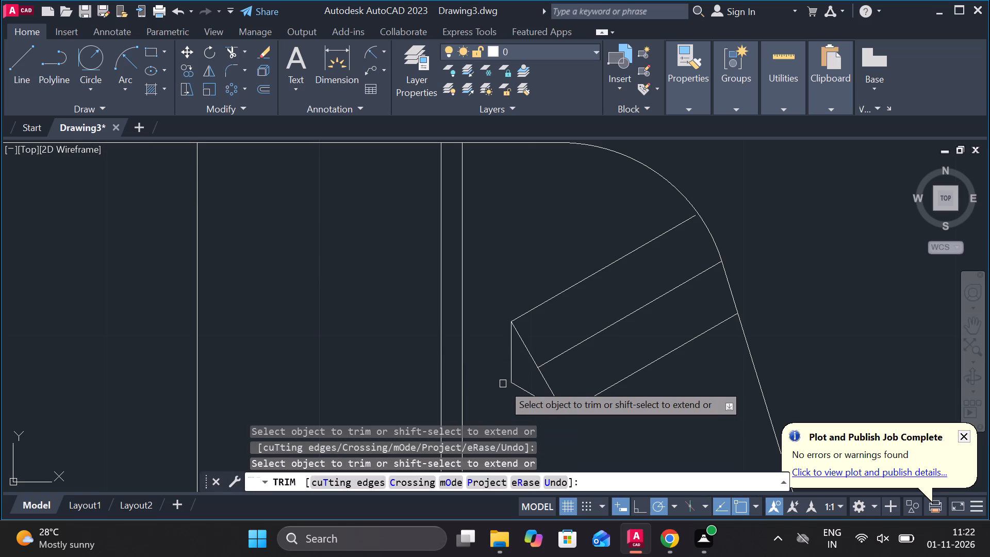
key(Escape)
Extend the upper 30° line to meet the right shoulder's fillet arc.
text(EX)
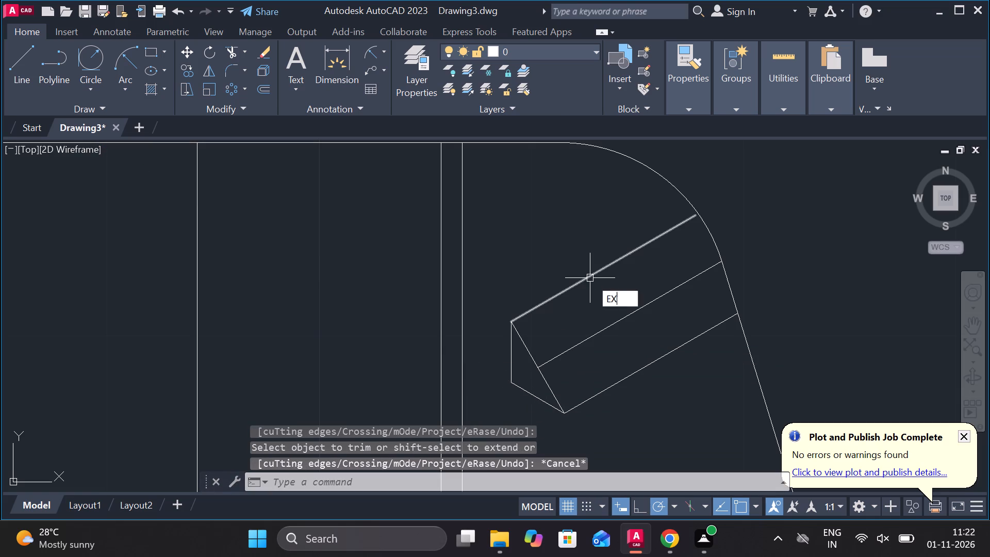
key(space)
click(605, 231)
click(625, 267)
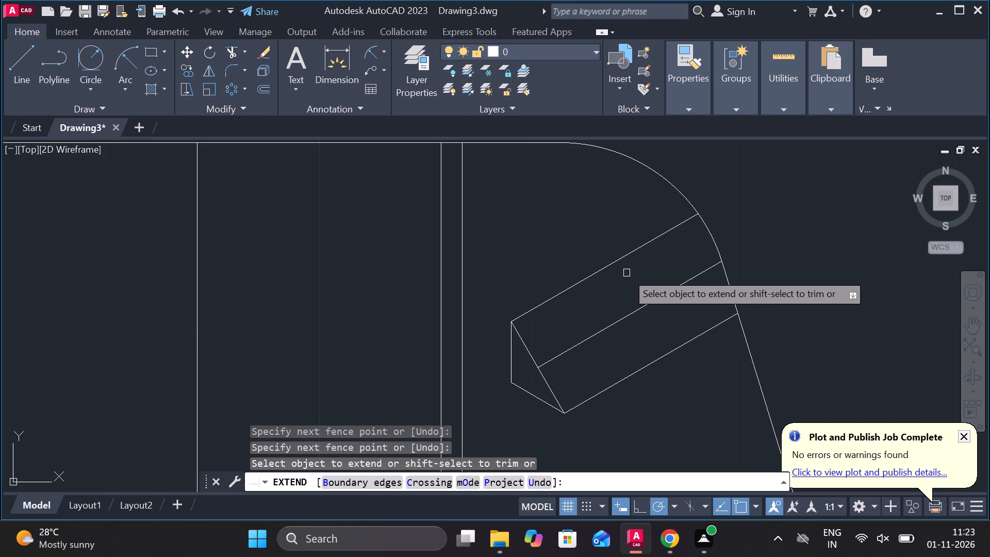
click(626, 273)
click(670, 379)
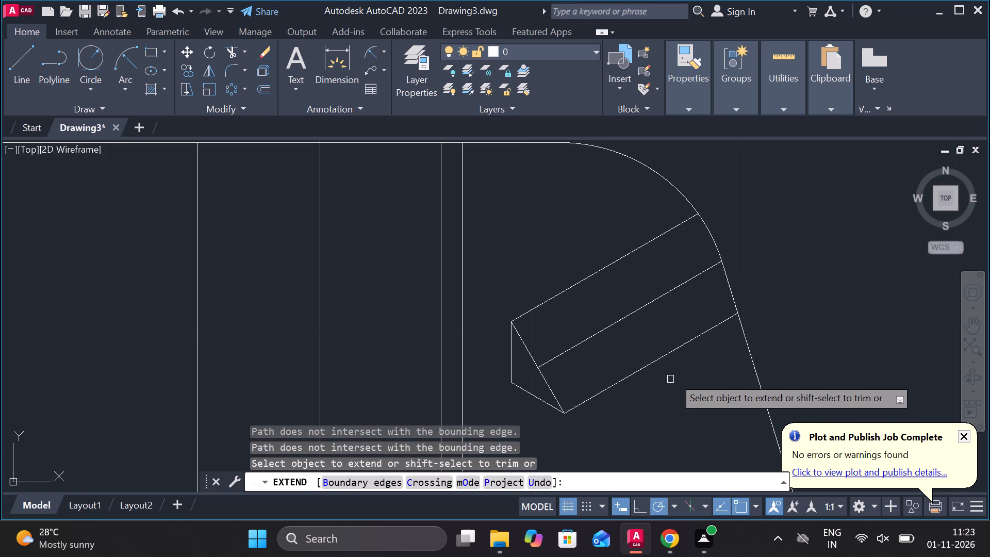
scroll(689, 356, down, 2)
scroll(715, 323, down, 1)
key(Escape)
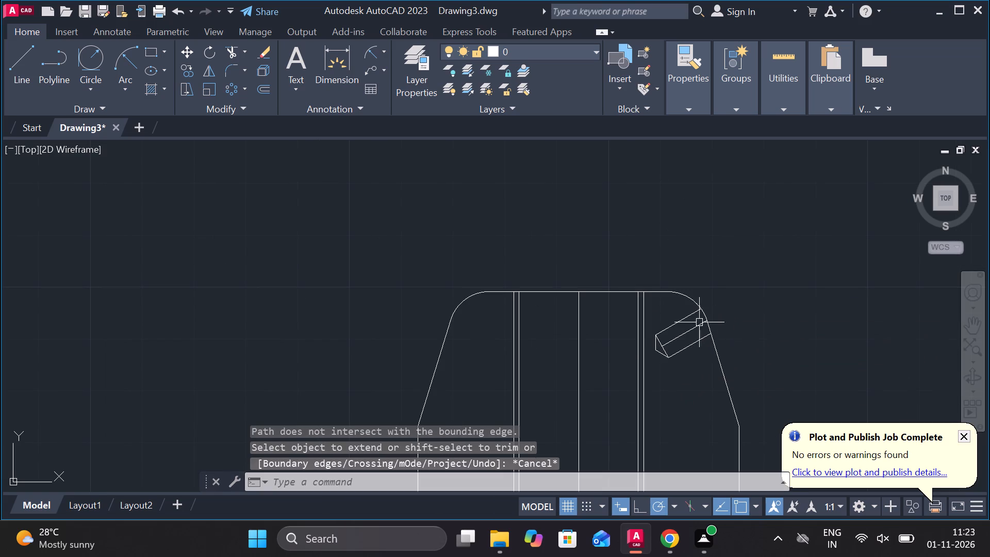
Set the linetype of the angled feature's middle 30° line to CENTER2.
click(674, 334)
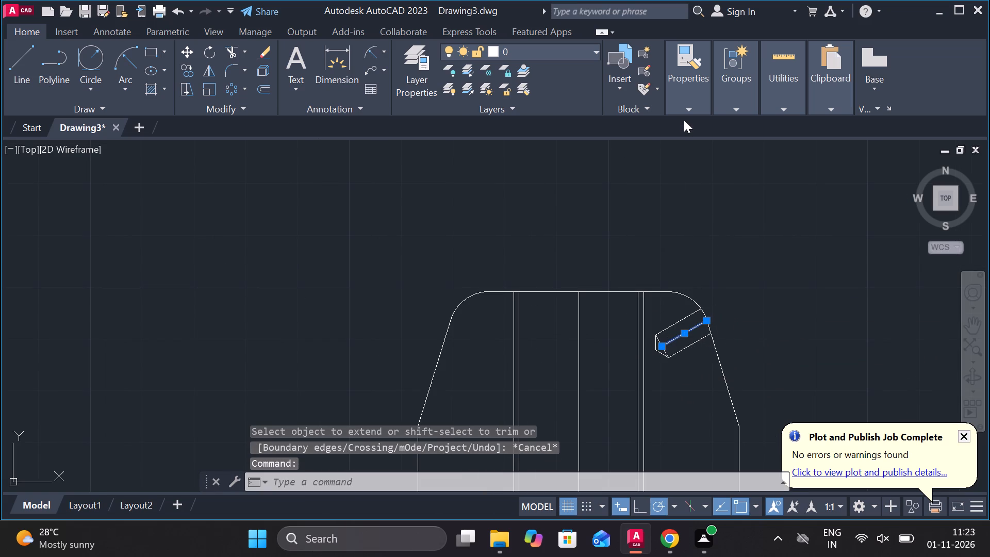
click(686, 111)
click(804, 164)
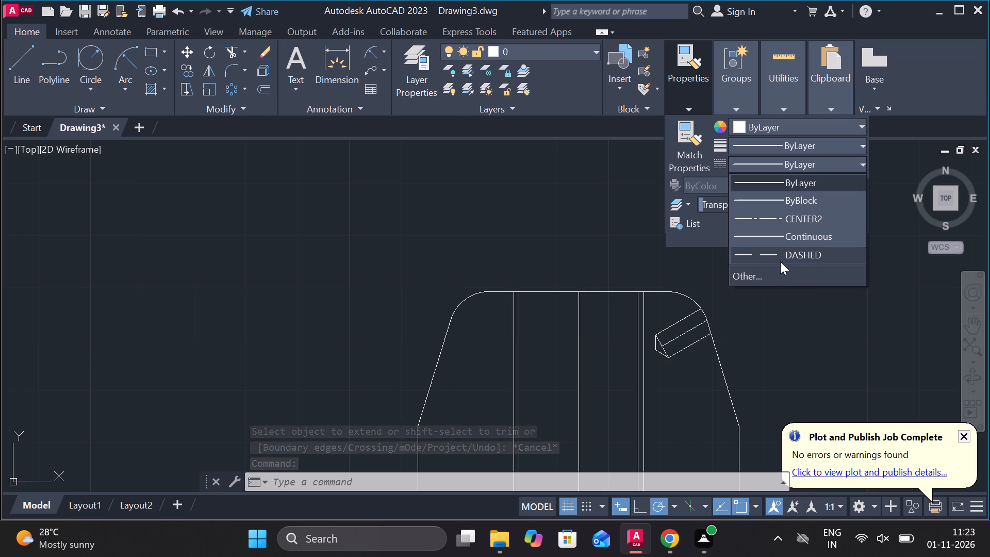
click(743, 217)
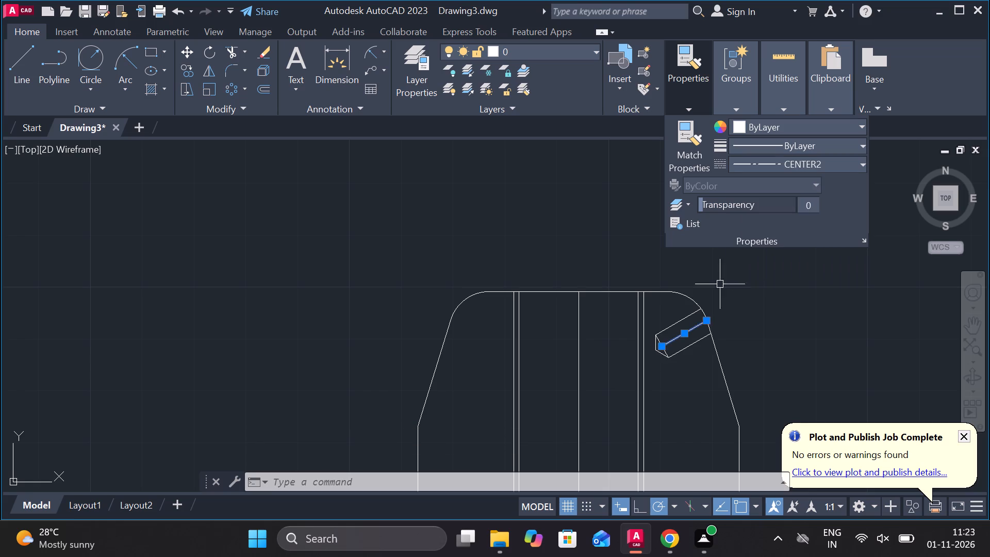
key(Escape)
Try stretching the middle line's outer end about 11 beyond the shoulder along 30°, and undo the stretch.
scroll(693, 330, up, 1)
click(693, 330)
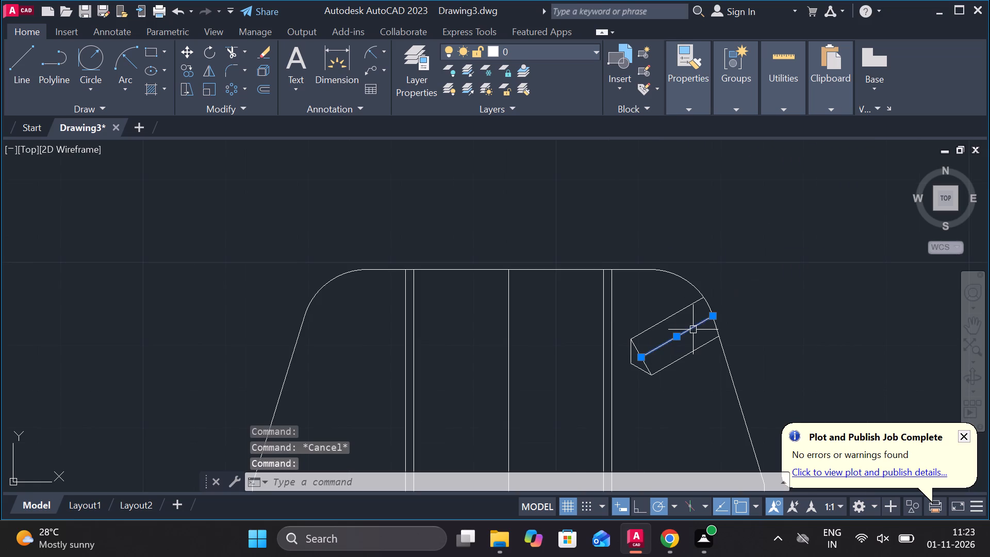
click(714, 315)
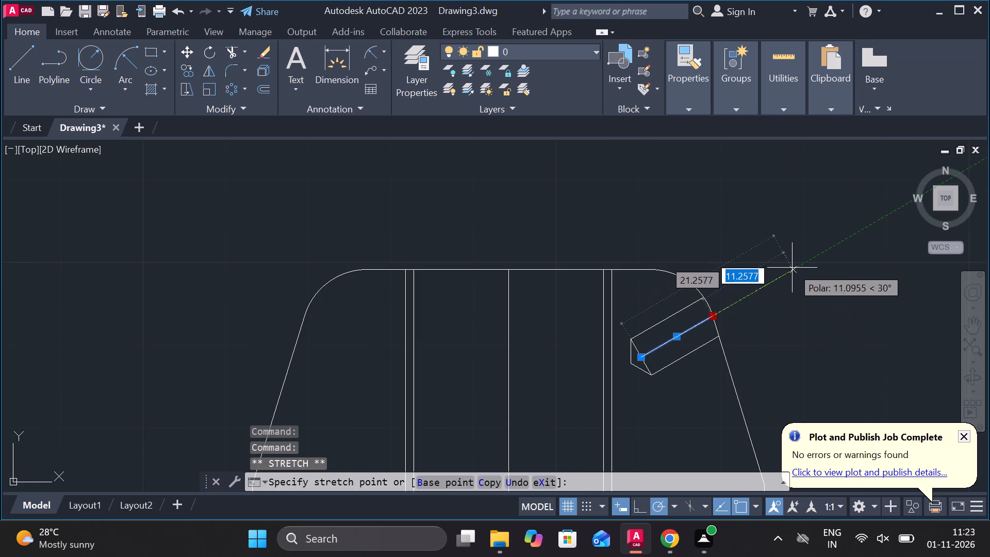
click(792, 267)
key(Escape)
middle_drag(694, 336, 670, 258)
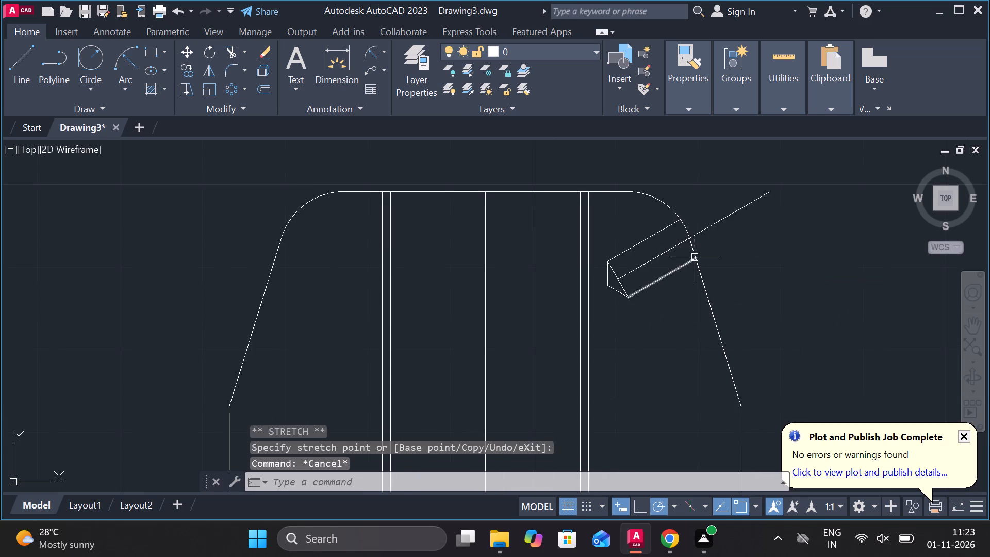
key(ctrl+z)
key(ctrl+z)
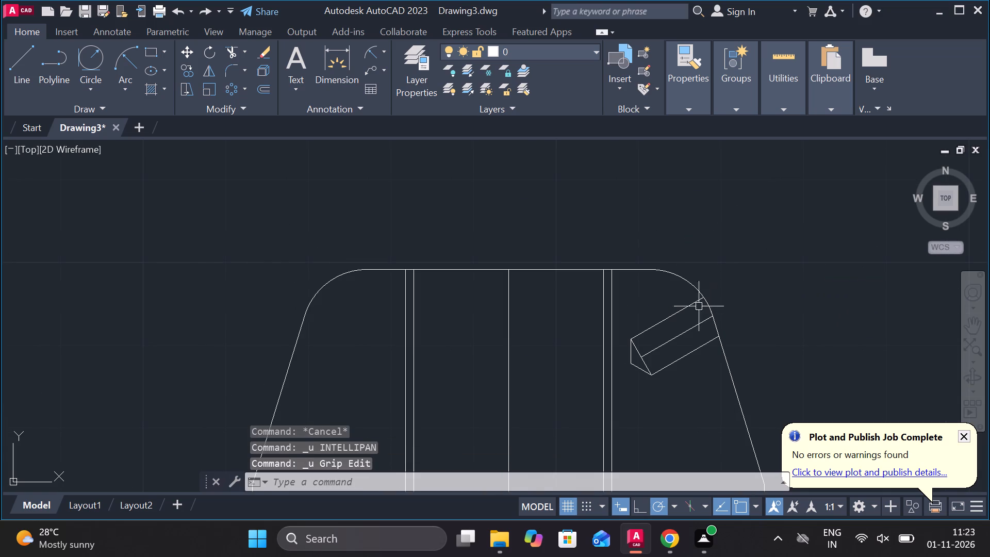
Reapply the CENTER2 linetype to the angled feature's middle 30° line.
click(692, 331)
click(681, 103)
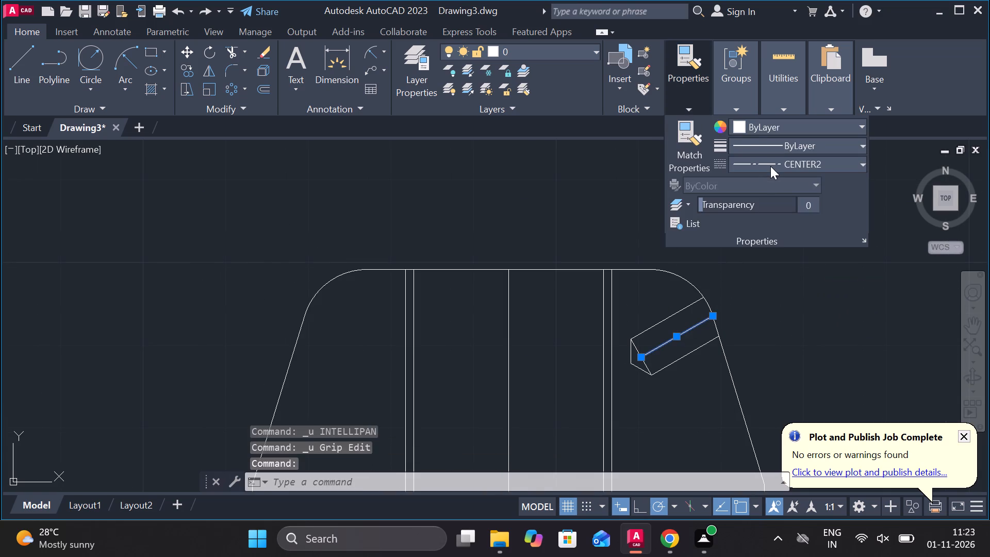
click(770, 166)
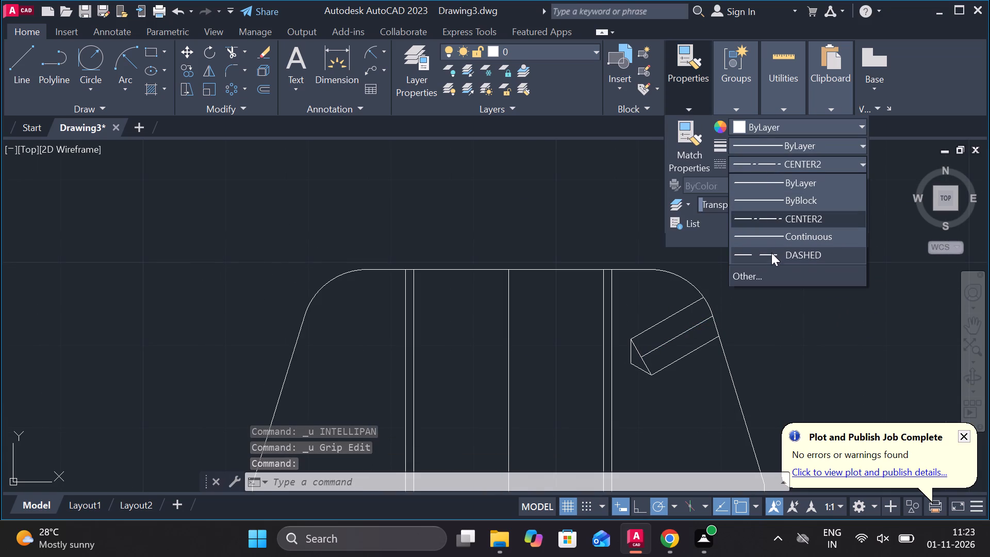
click(769, 219)
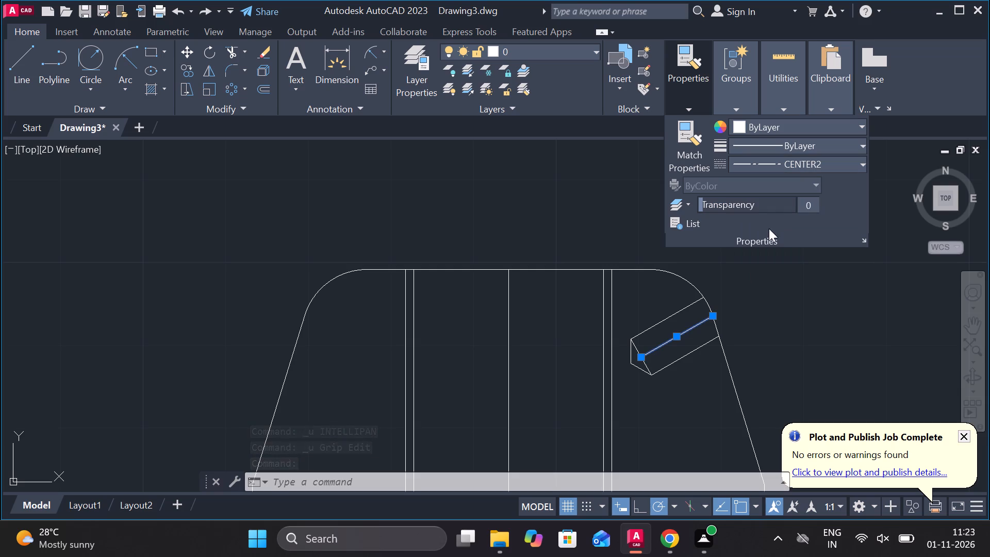
key(Escape)
Hatch the tapered part's left and right walls with the ANSI31 pattern, leaving the angled feature unhatched.
scroll(760, 296, down, 3)
middle_drag(773, 304, 766, 304)
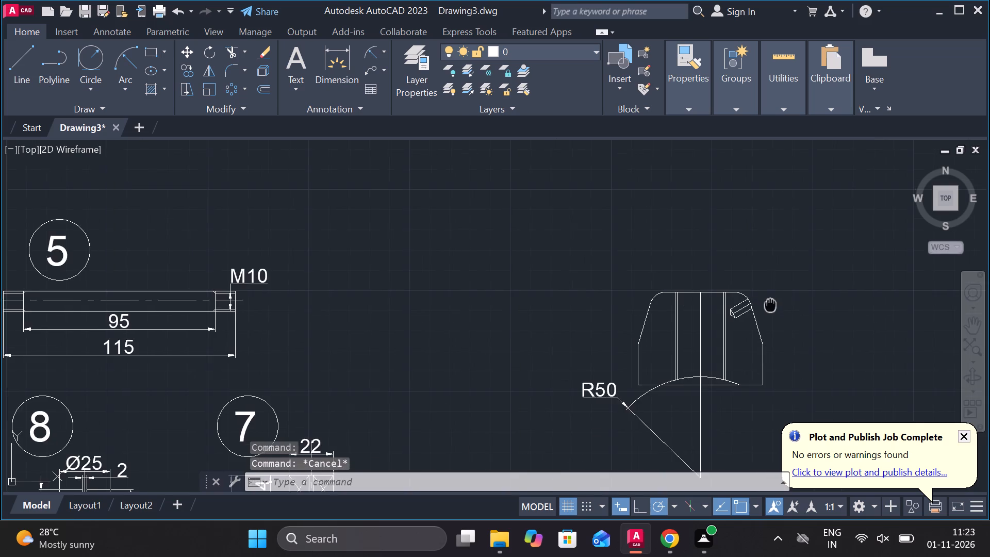
middle_drag(766, 304, 601, 260)
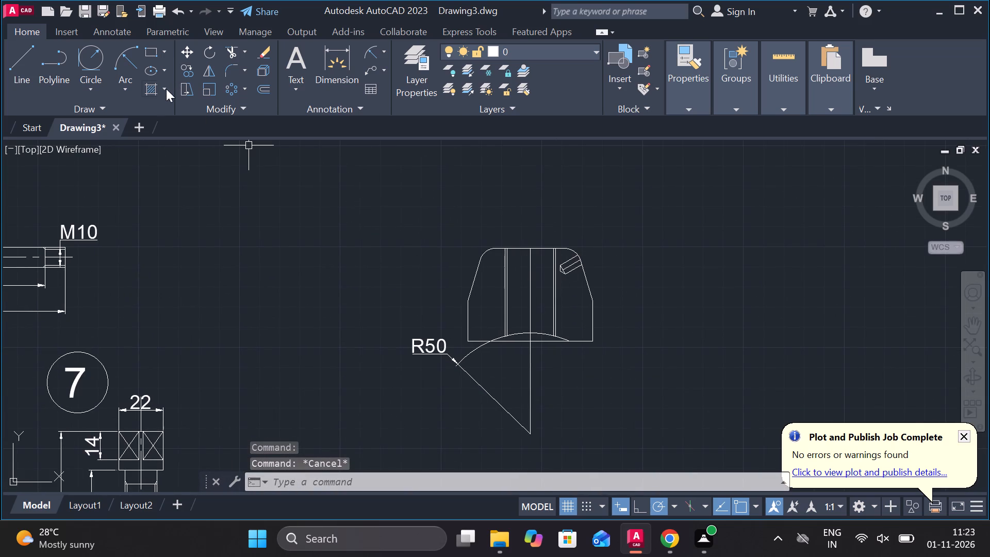
click(152, 88)
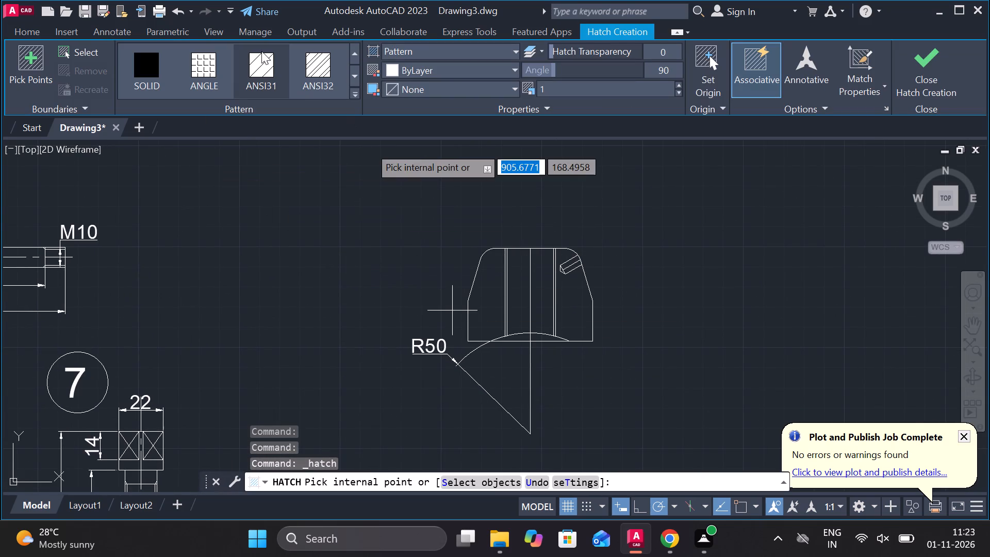
click(261, 51)
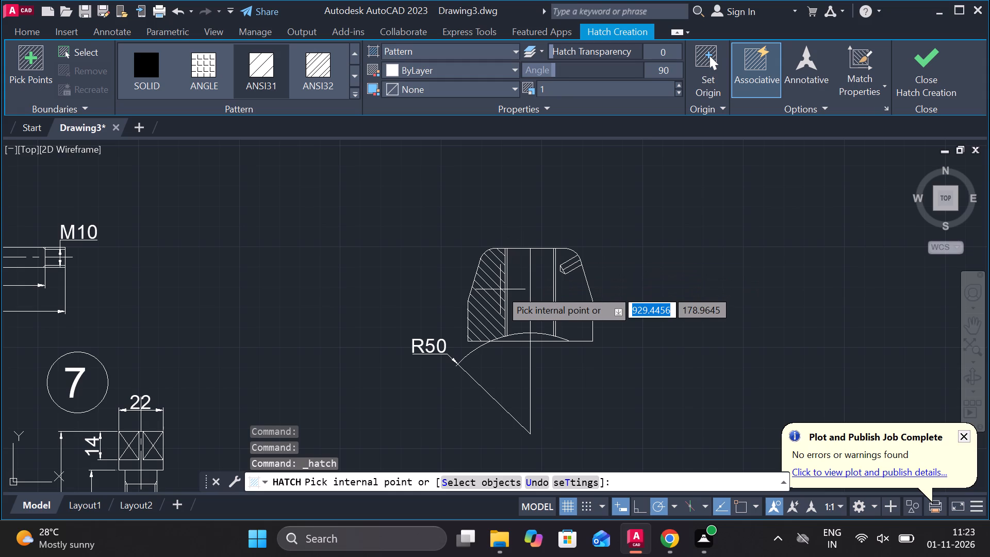
click(500, 289)
click(566, 300)
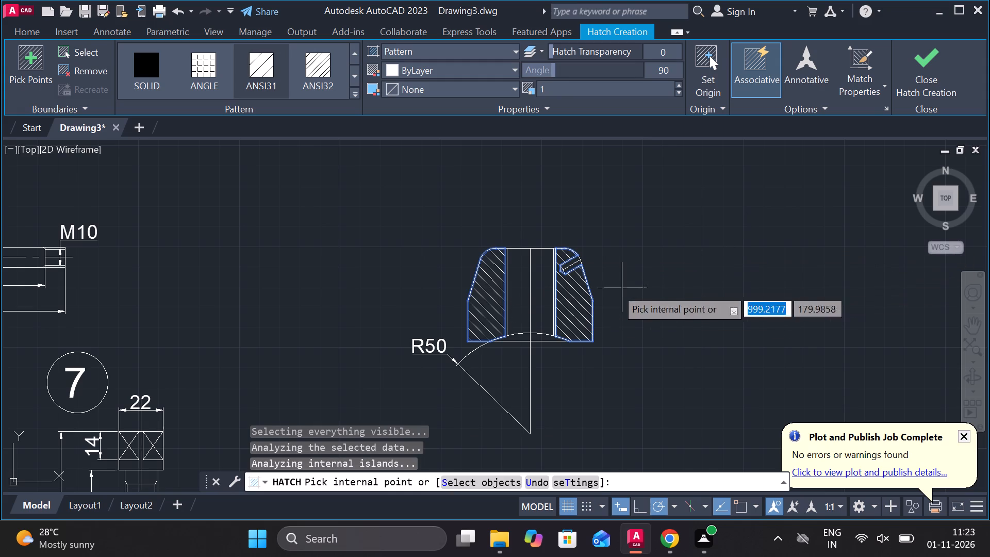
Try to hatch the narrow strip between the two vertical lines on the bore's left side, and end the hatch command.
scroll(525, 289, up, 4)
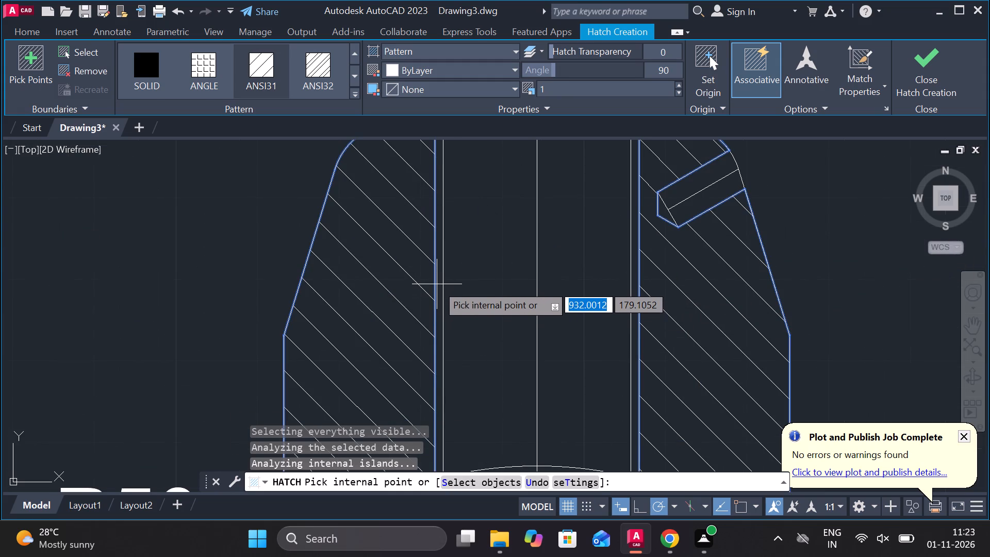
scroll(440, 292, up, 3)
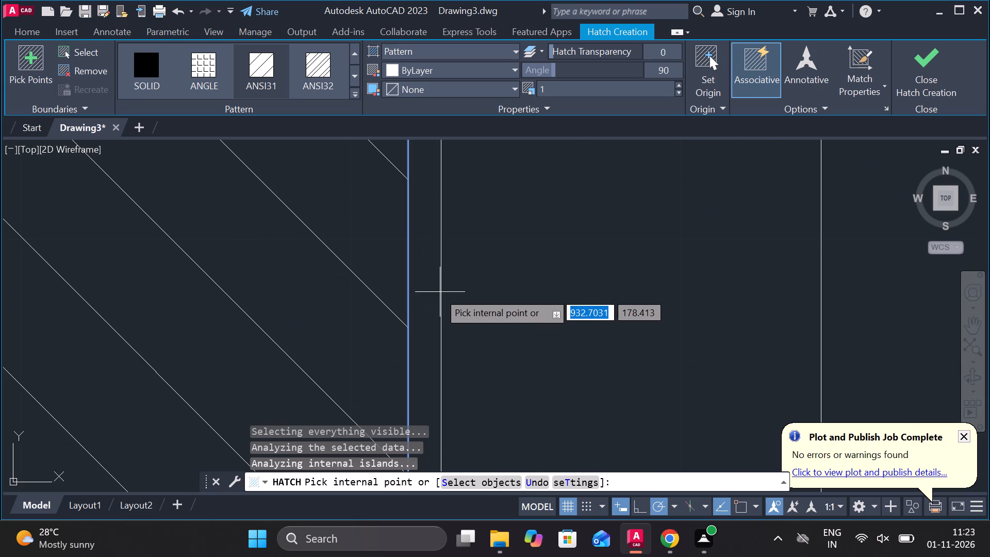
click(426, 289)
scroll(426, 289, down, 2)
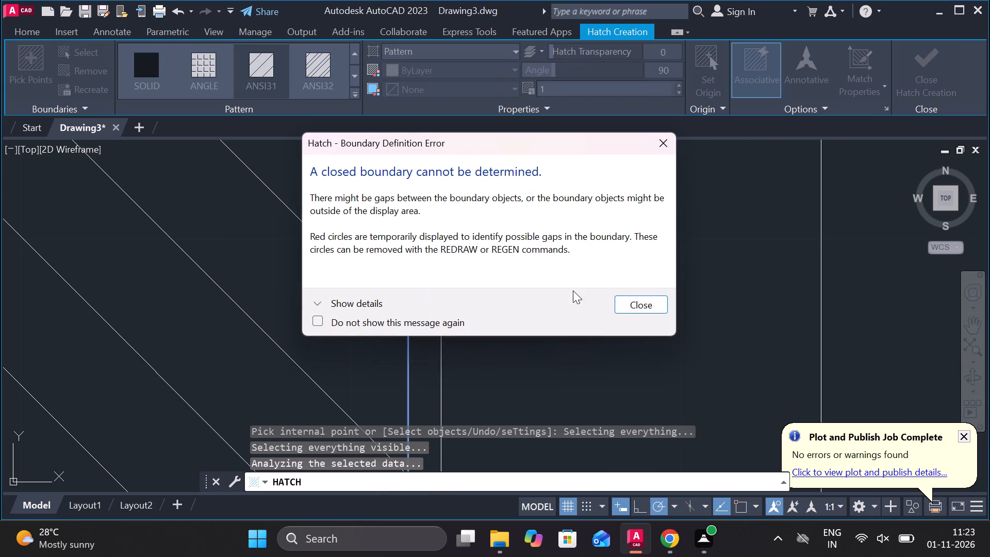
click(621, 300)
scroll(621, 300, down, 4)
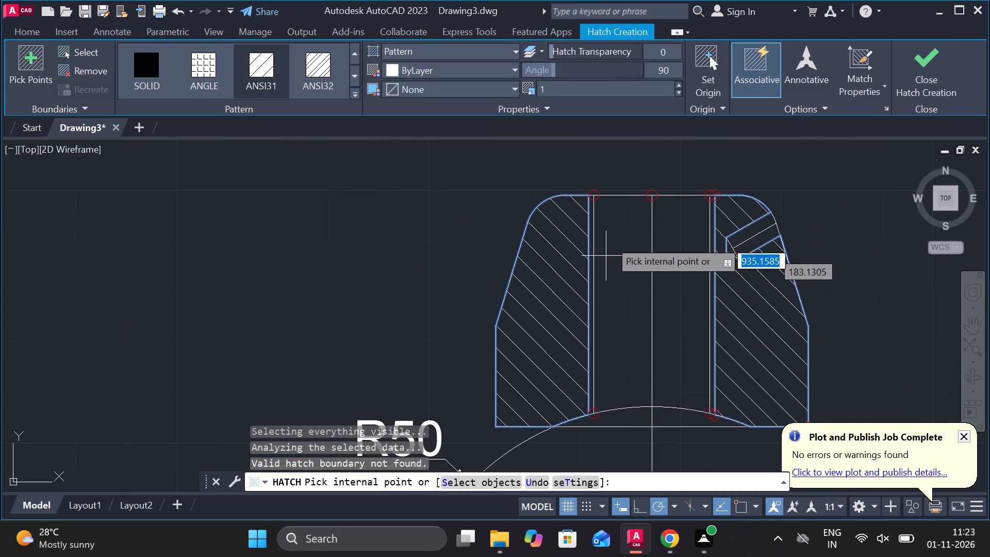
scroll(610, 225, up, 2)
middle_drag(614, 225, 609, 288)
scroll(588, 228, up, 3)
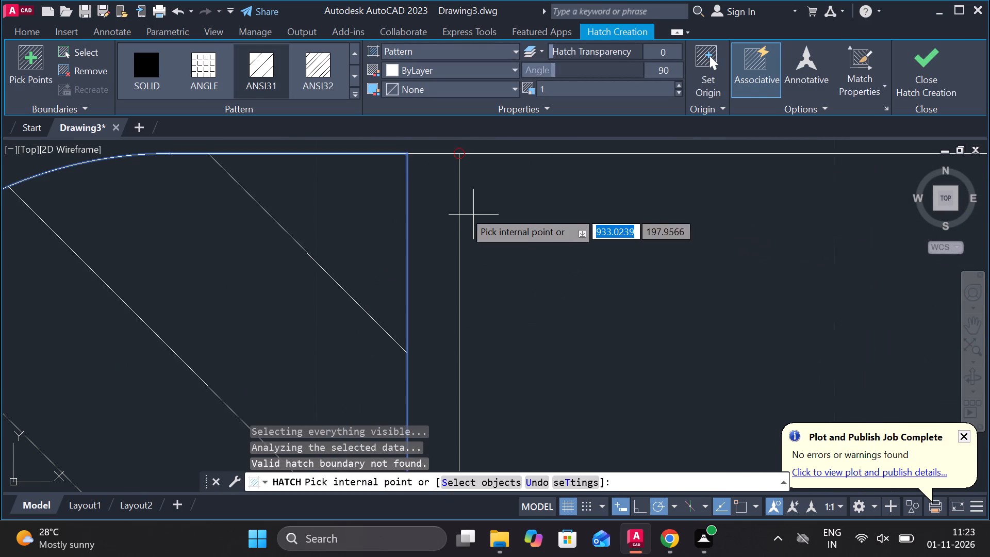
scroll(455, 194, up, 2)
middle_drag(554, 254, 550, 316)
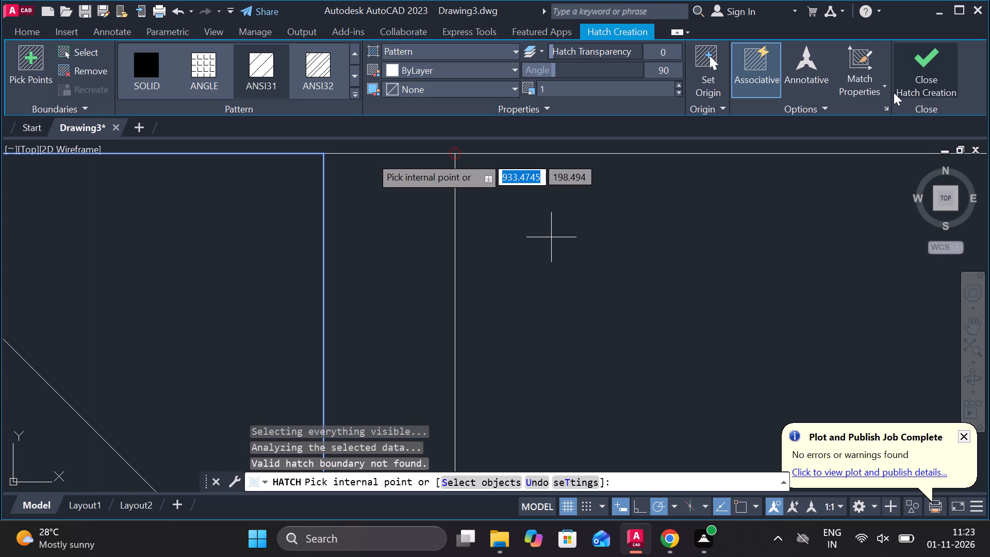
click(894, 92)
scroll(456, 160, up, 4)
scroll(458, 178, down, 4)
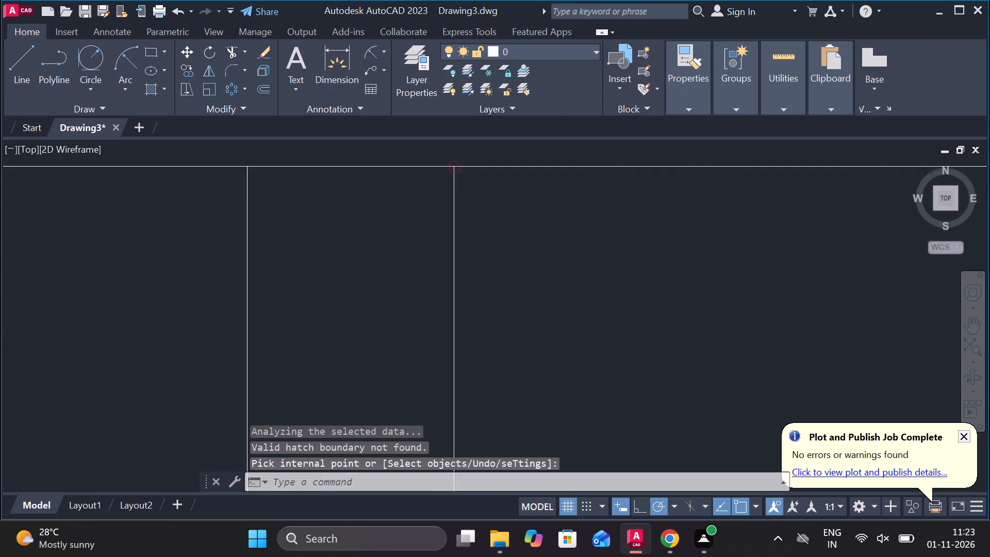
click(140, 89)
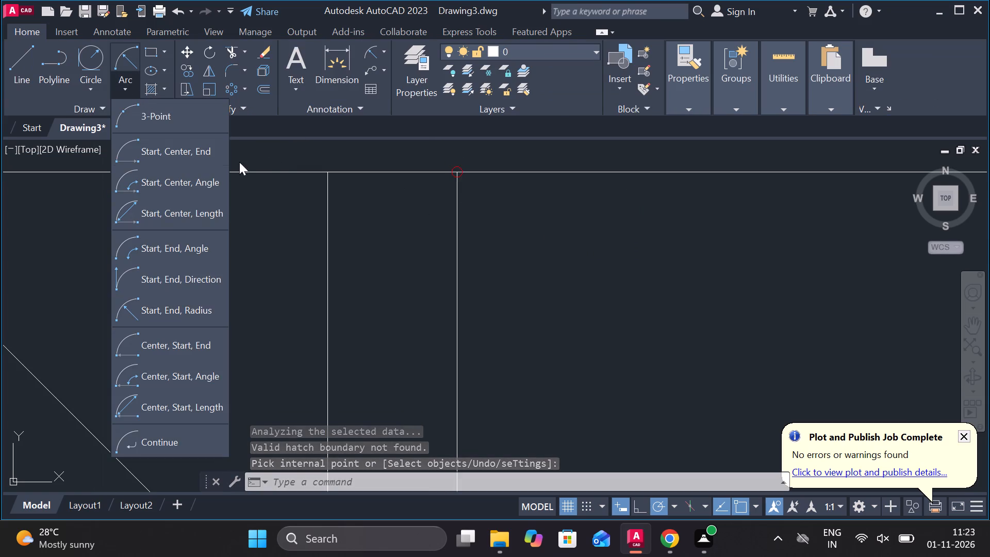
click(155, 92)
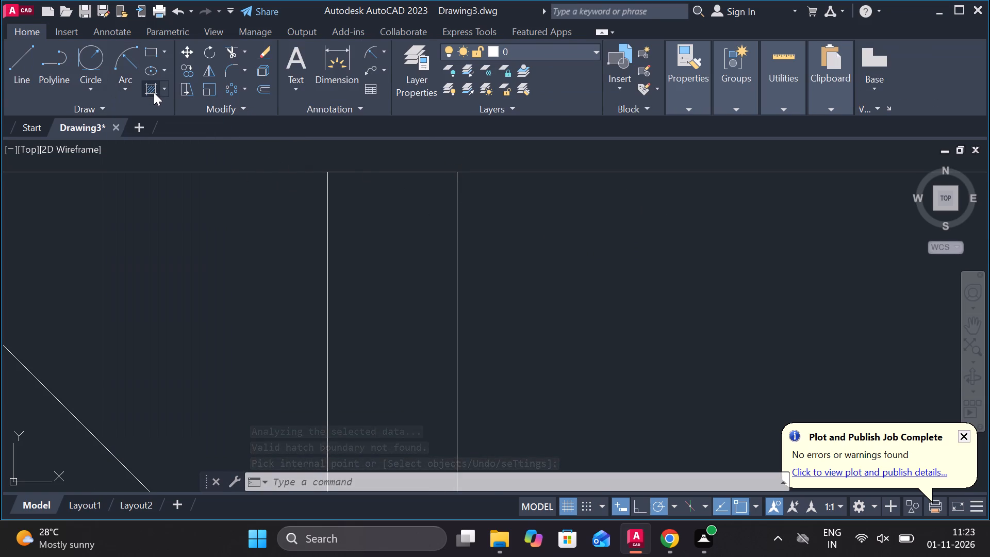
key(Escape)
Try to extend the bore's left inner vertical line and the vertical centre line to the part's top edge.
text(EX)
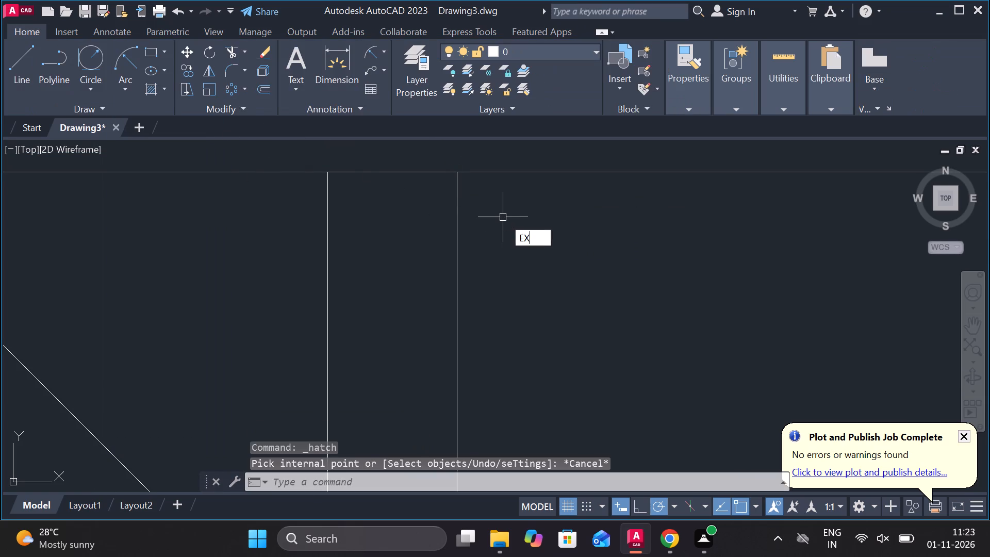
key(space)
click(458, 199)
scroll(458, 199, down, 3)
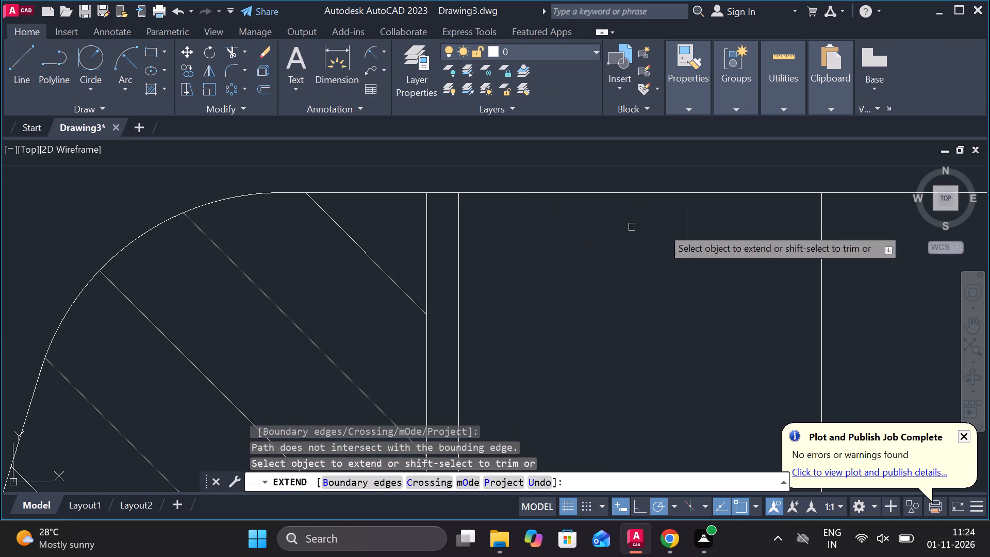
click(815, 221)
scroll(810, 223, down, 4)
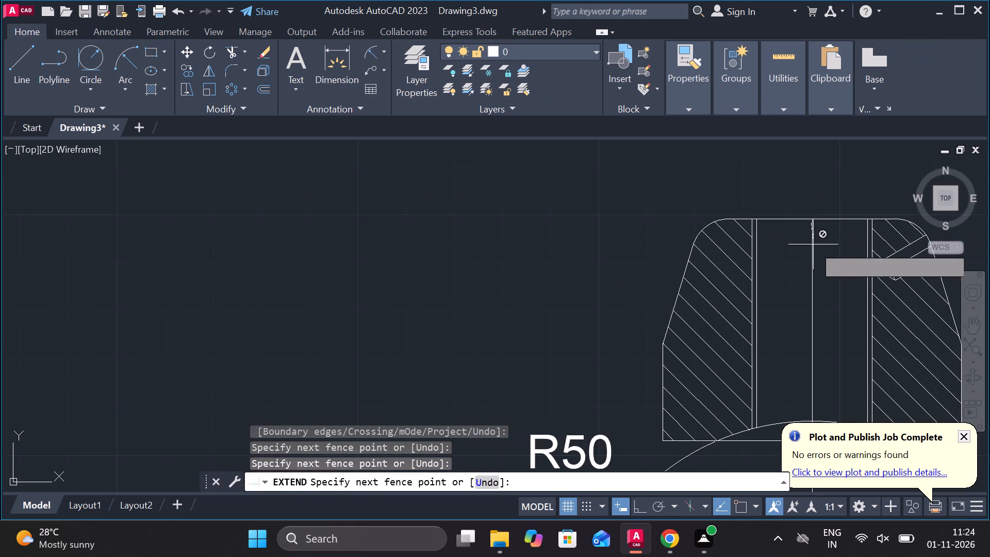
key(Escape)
Add a vertical linear dimension for the tapered part's overall height, placed just outside its left side.
middle_drag(814, 252, 402, 39)
middle_drag(474, 267, 525, 336)
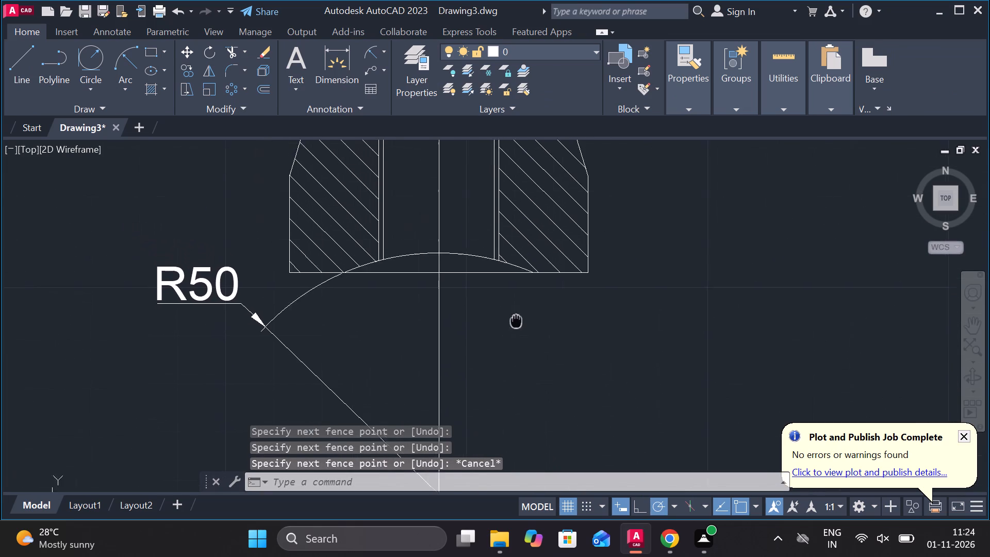
middle_drag(525, 336, 528, 340)
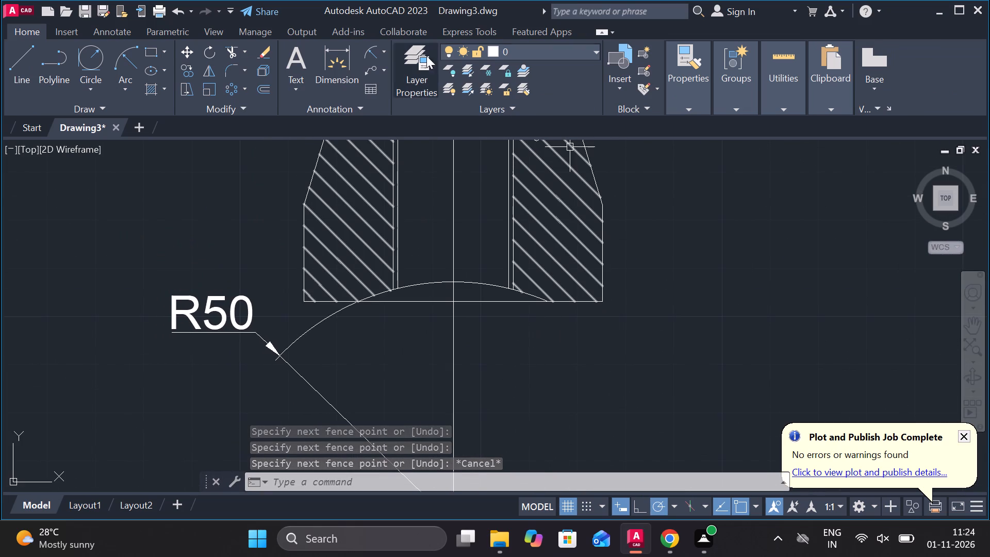
click(382, 53)
click(392, 73)
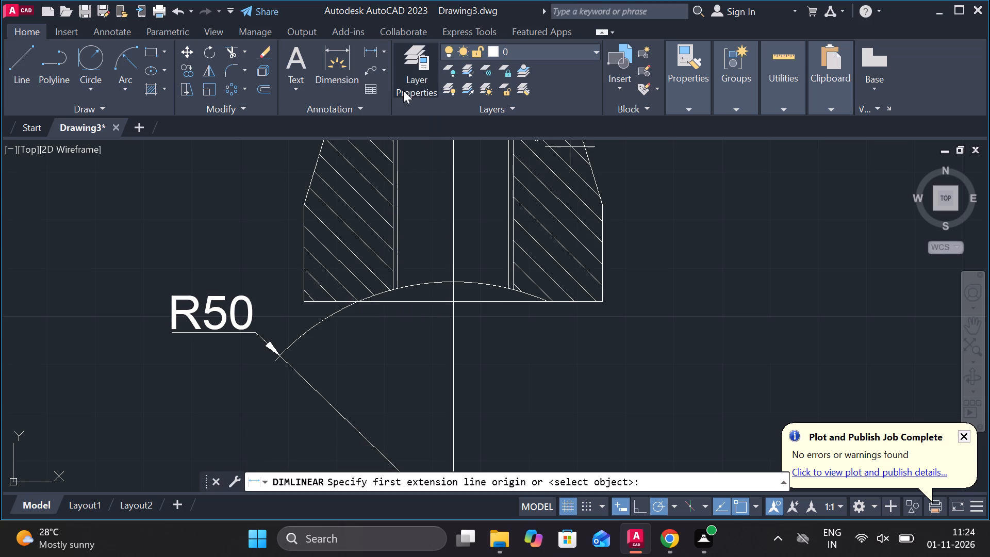
middle_drag(423, 128, 421, 287)
middle_drag(408, 227, 435, 294)
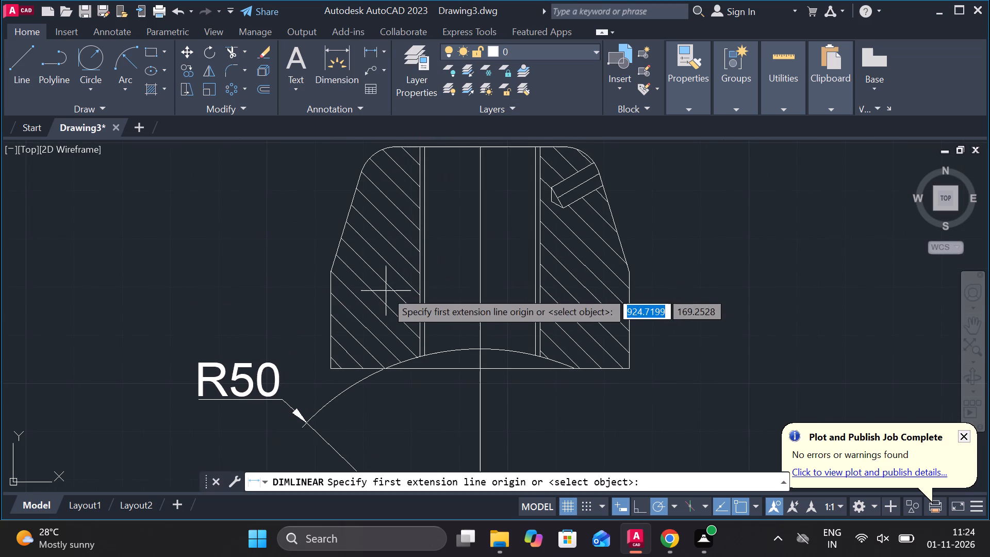
middle_drag(452, 205, 460, 208)
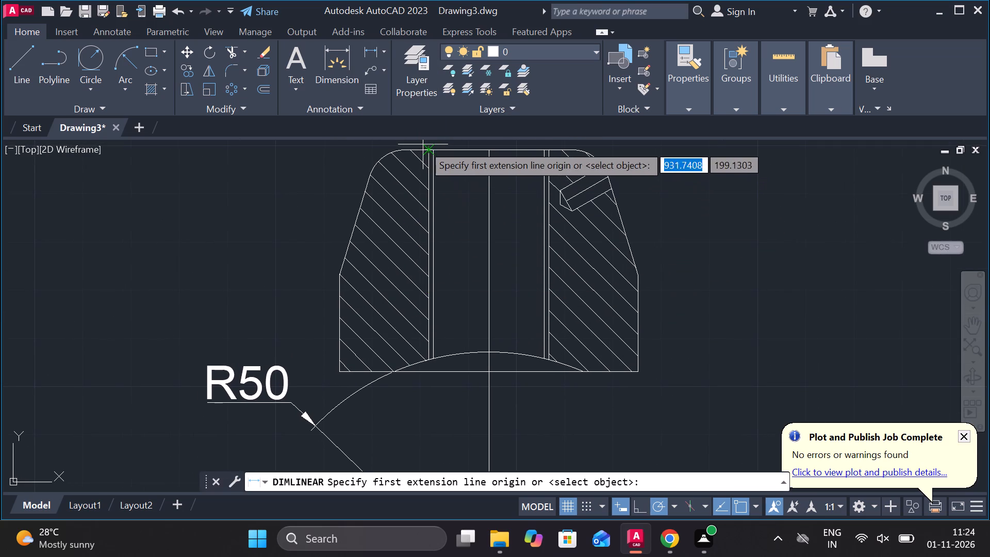
click(408, 149)
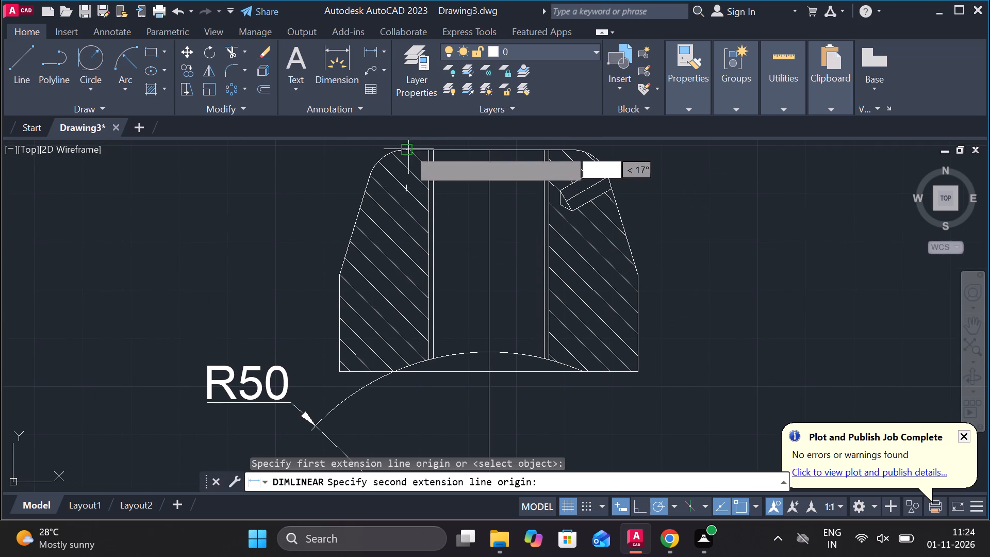
click(391, 372)
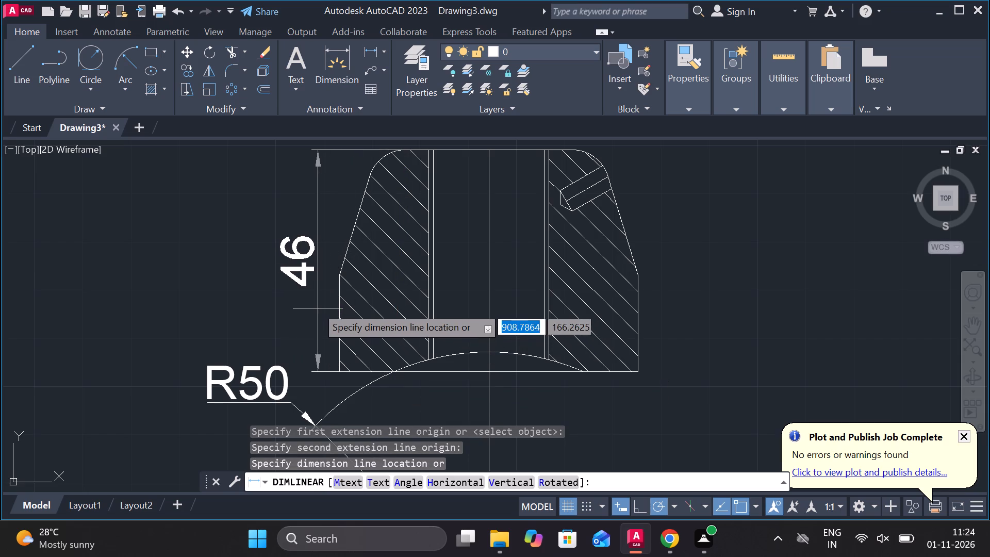
click(306, 299)
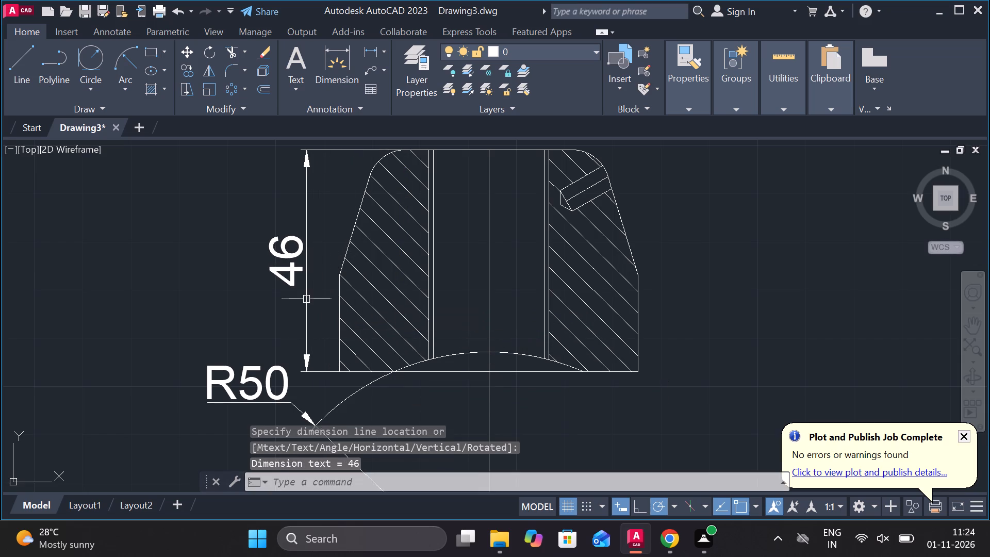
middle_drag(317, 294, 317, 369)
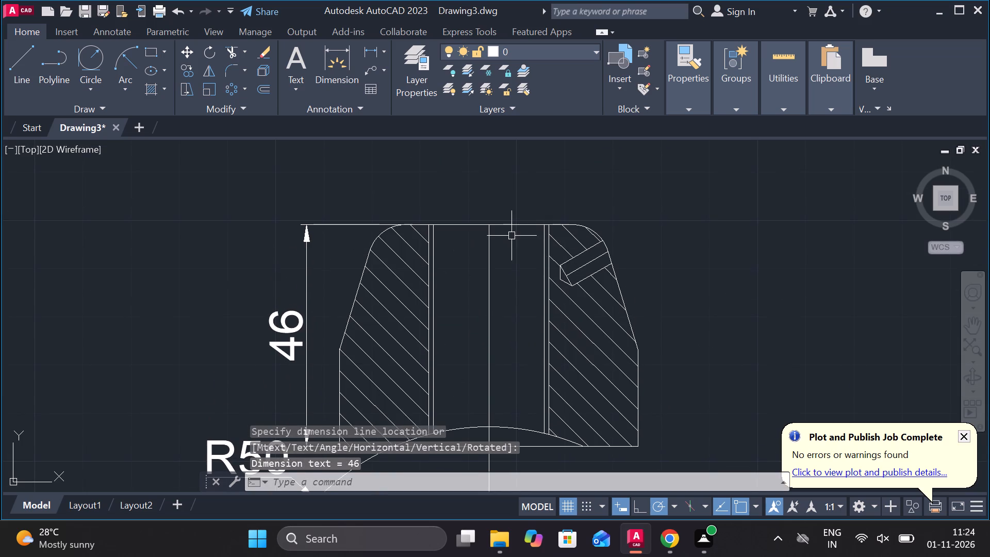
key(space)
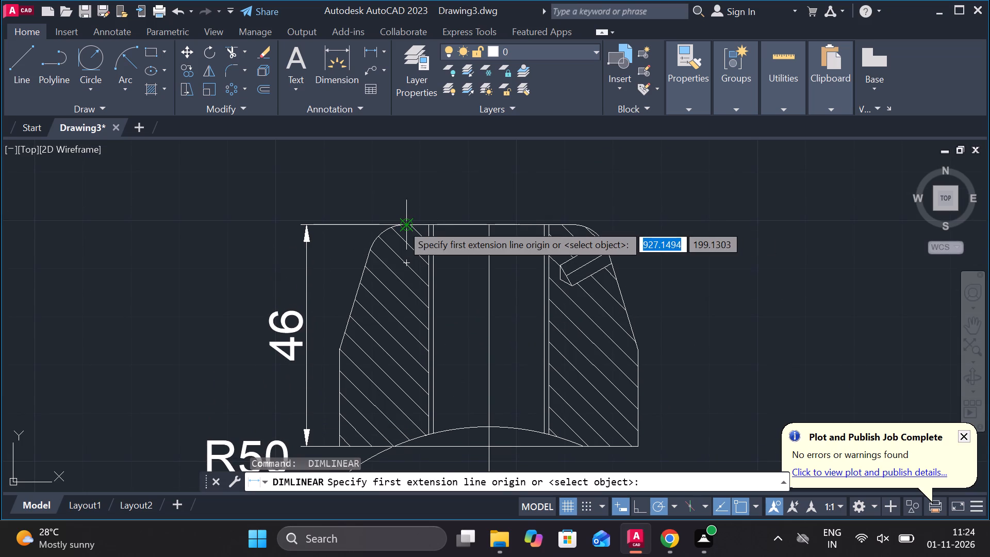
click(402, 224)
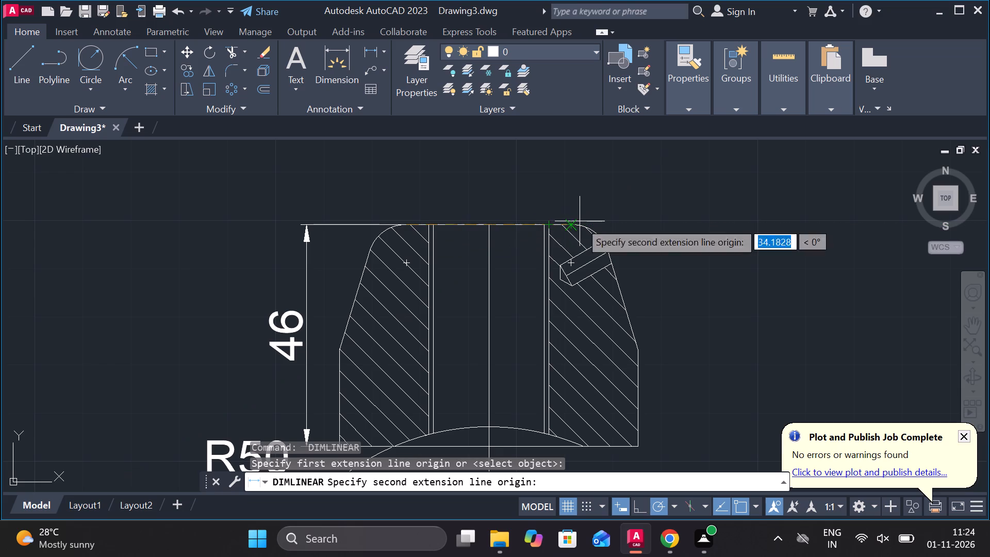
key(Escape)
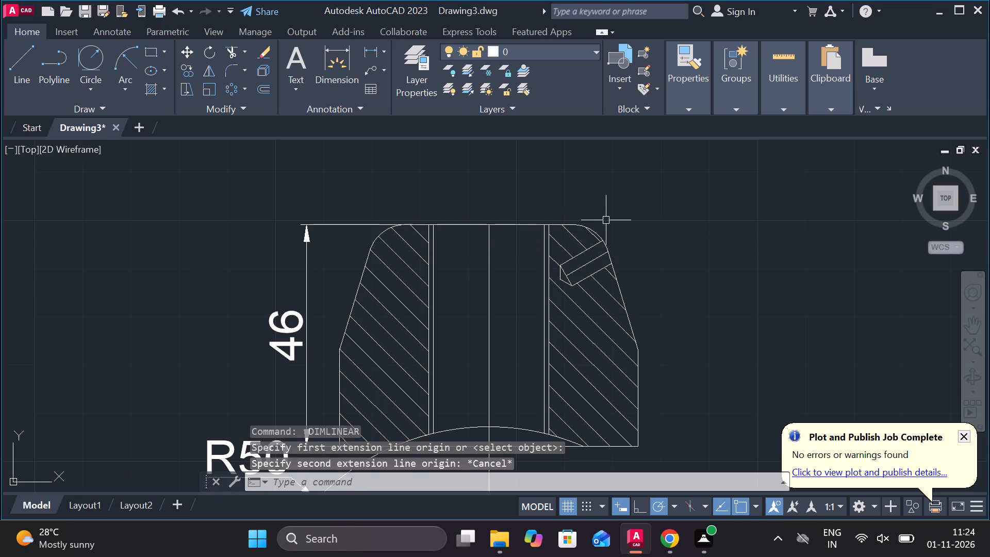
Add a horizontal linear dimension between the bore's two outer vertical lines, placed above the tapered part's top edge.
middle_click(613, 257)
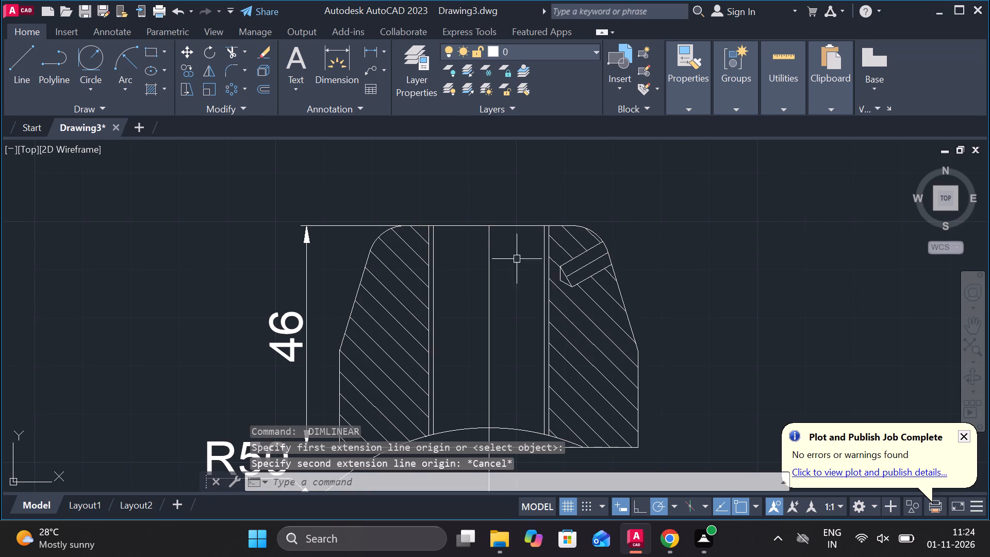
key(space)
click(422, 227)
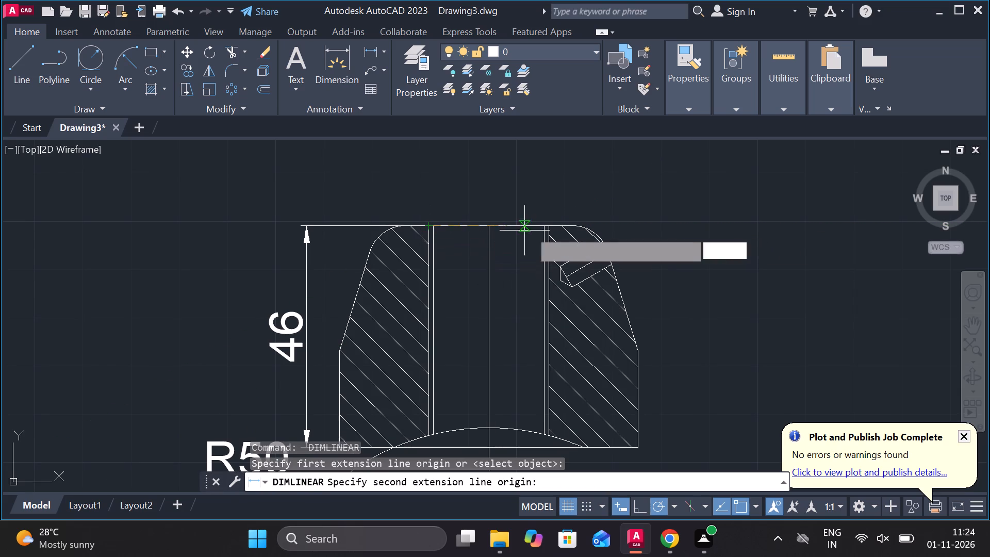
scroll(539, 227, up, 2)
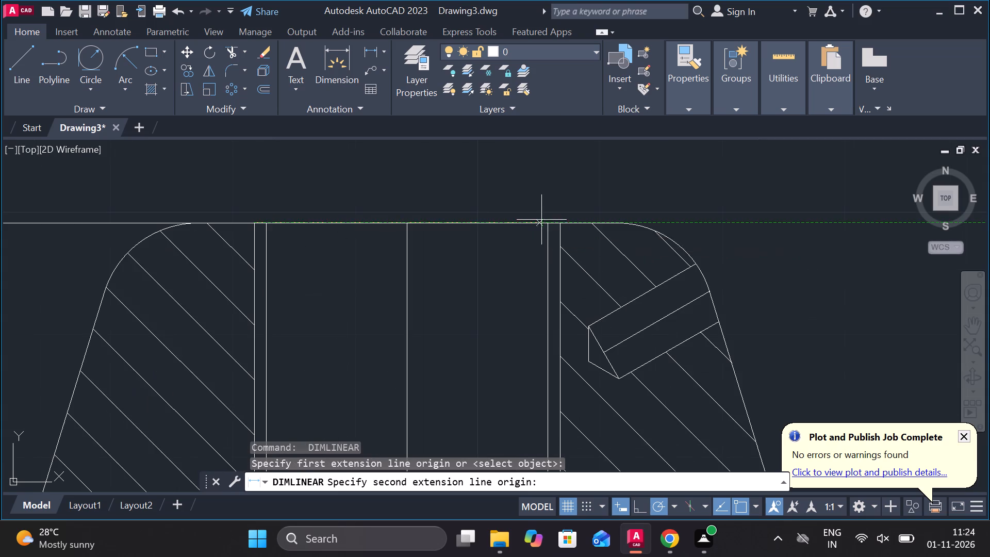
click(563, 222)
scroll(542, 216, down, 2)
middle_drag(537, 208, 535, 255)
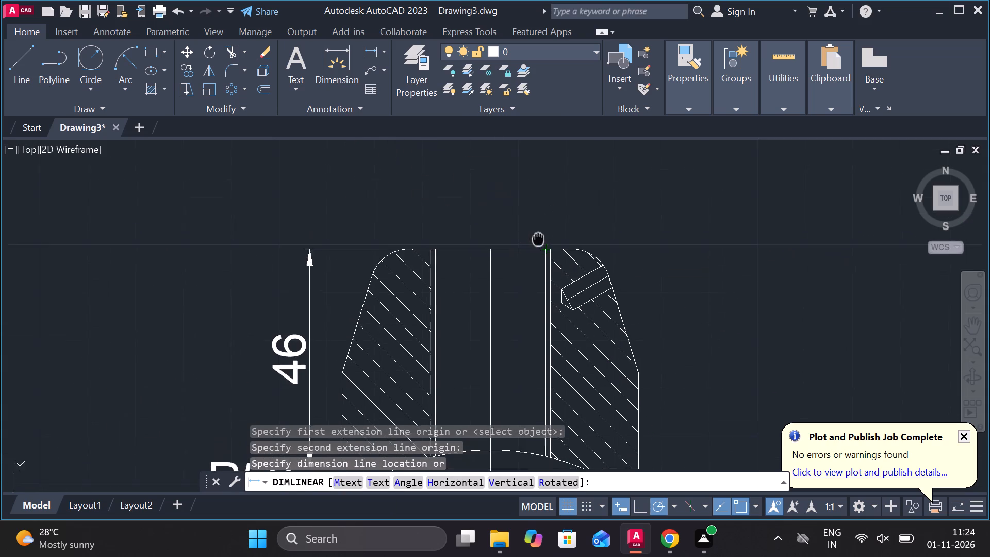
middle_drag(535, 255, 534, 260)
click(524, 227)
Add the prefix M to the bore's width dimension text so it reads M25.
double_click(508, 215)
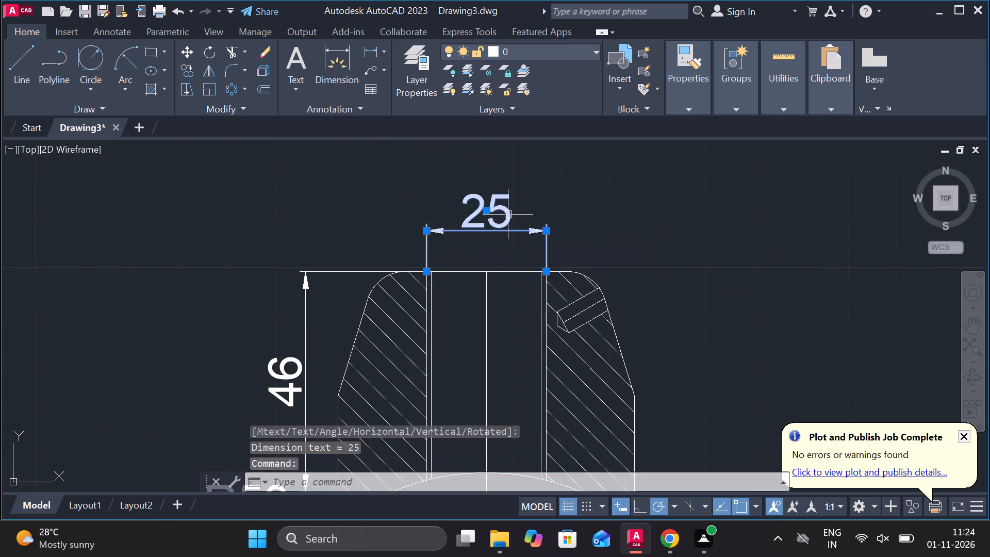
key(m)
click(811, 234)
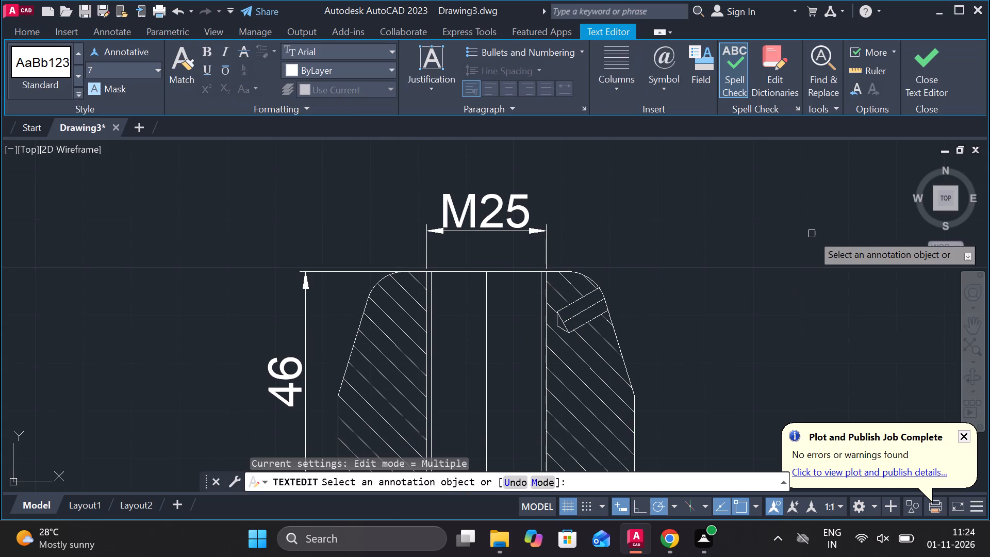
key(Escape)
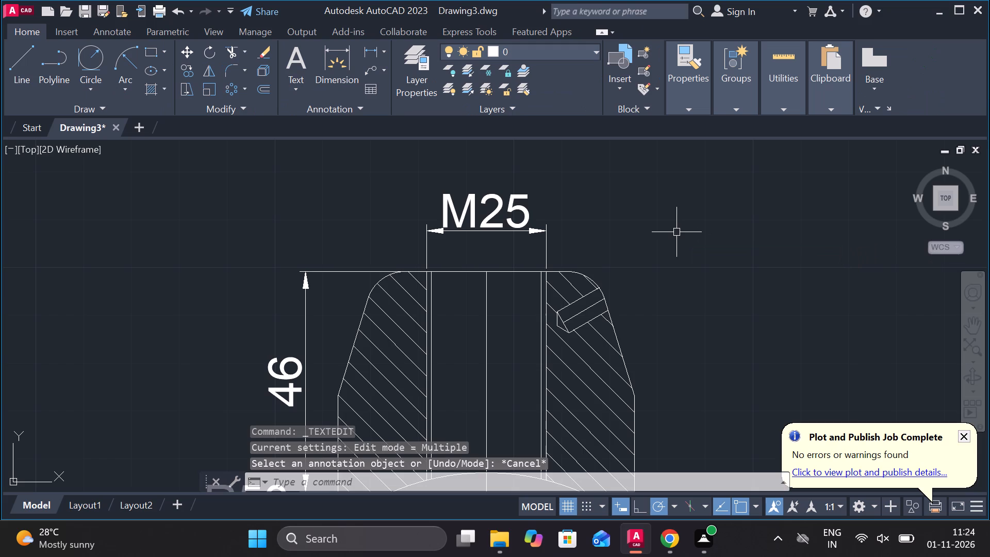
Add a vertical linear dimension from the part's top edge to the right taper's lower corner, placed outside the right side.
click(334, 60)
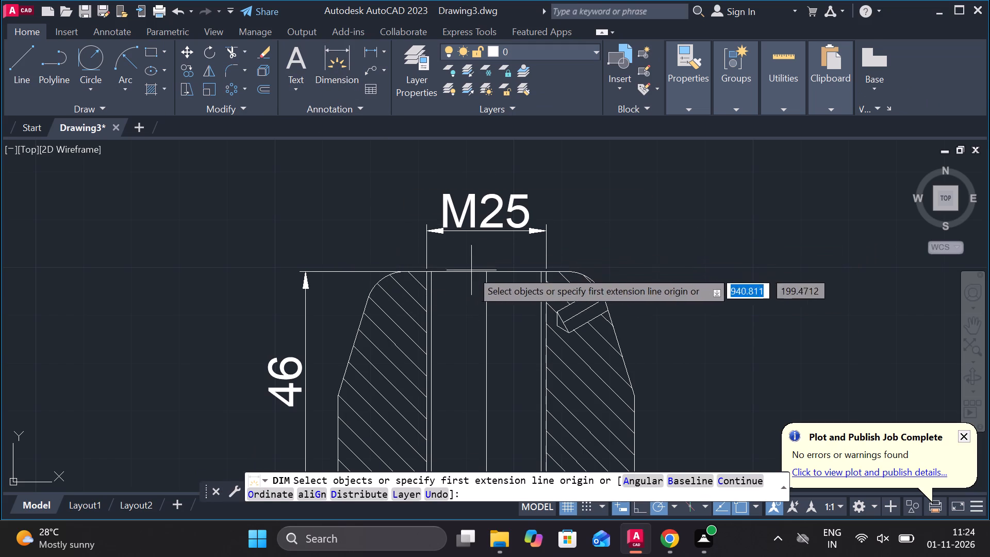
key(Escape)
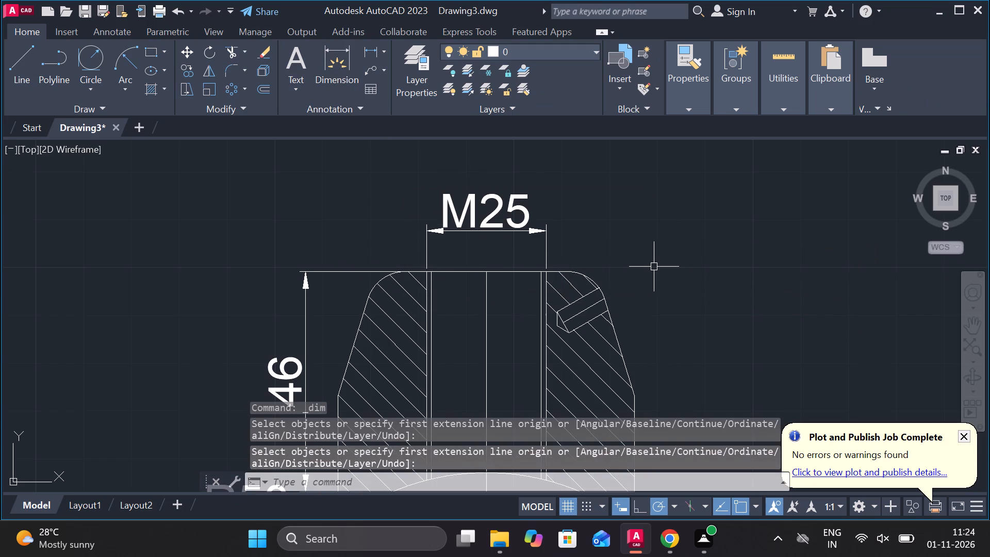
click(372, 53)
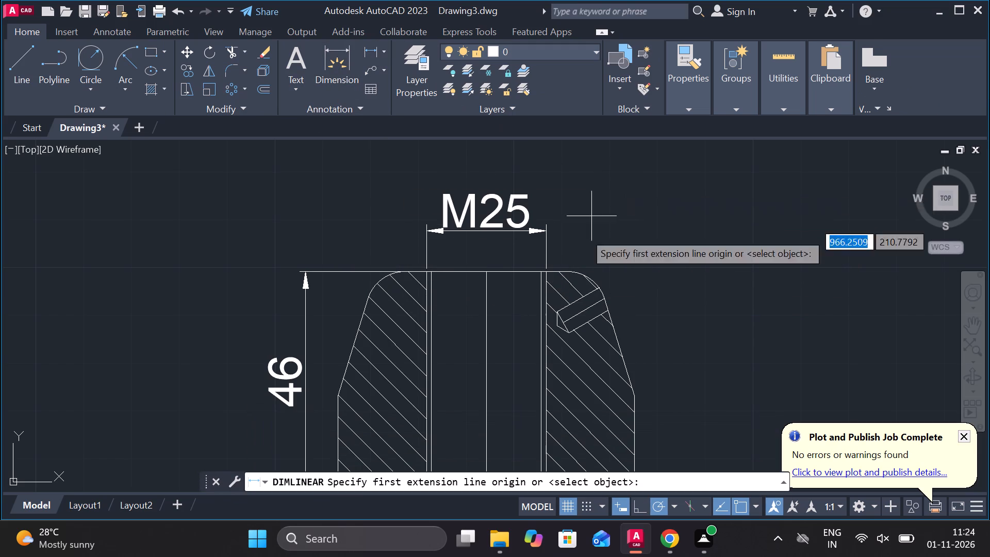
click(558, 276)
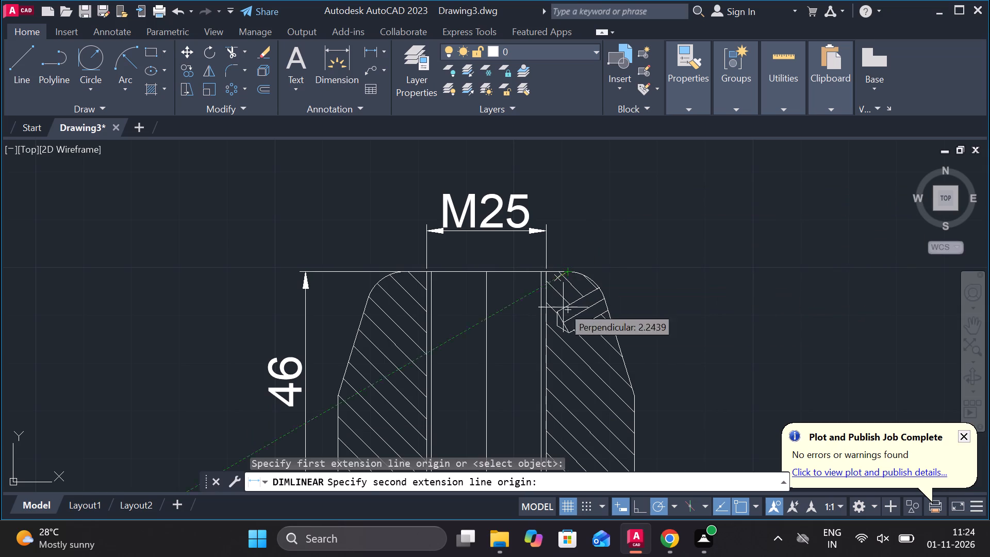
middle_drag(565, 339, 542, 290)
click(616, 349)
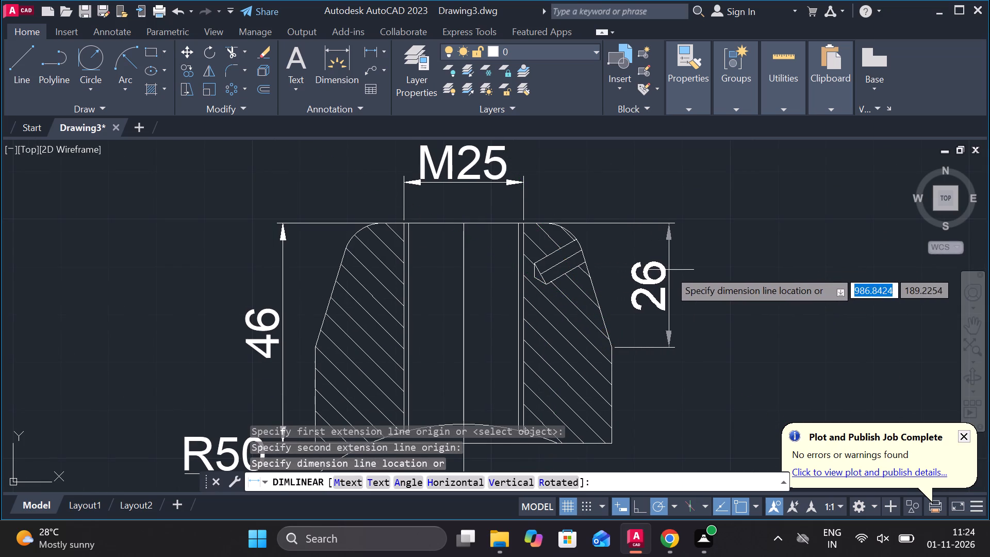
click(669, 270)
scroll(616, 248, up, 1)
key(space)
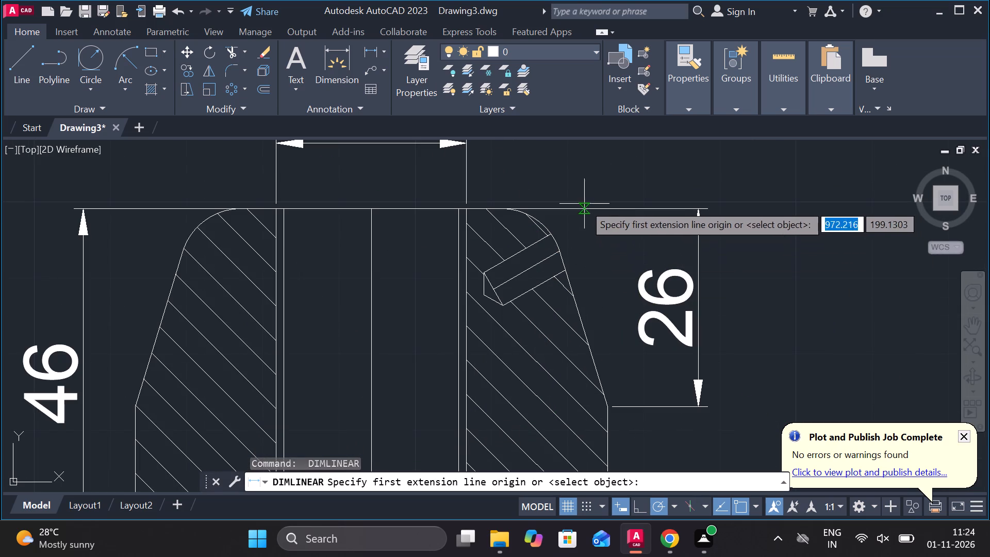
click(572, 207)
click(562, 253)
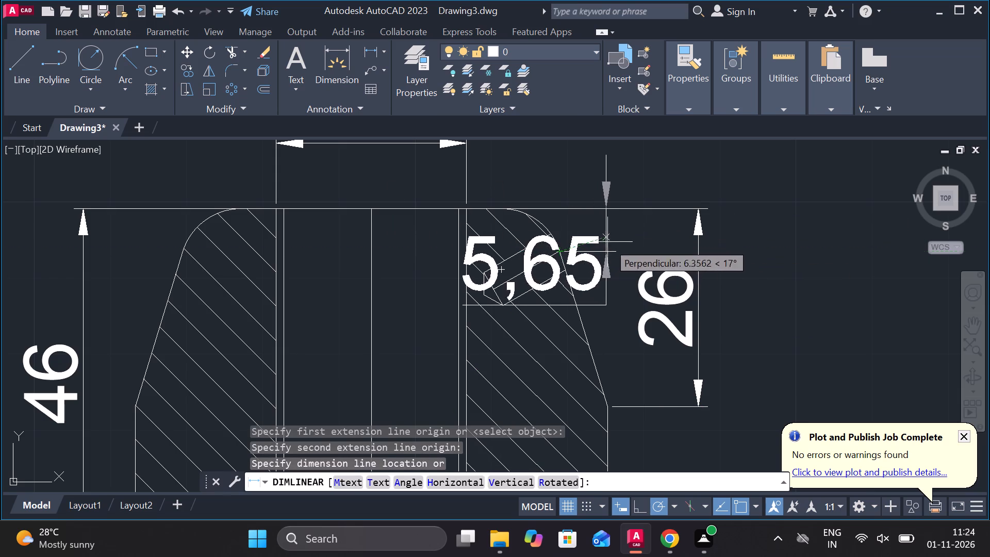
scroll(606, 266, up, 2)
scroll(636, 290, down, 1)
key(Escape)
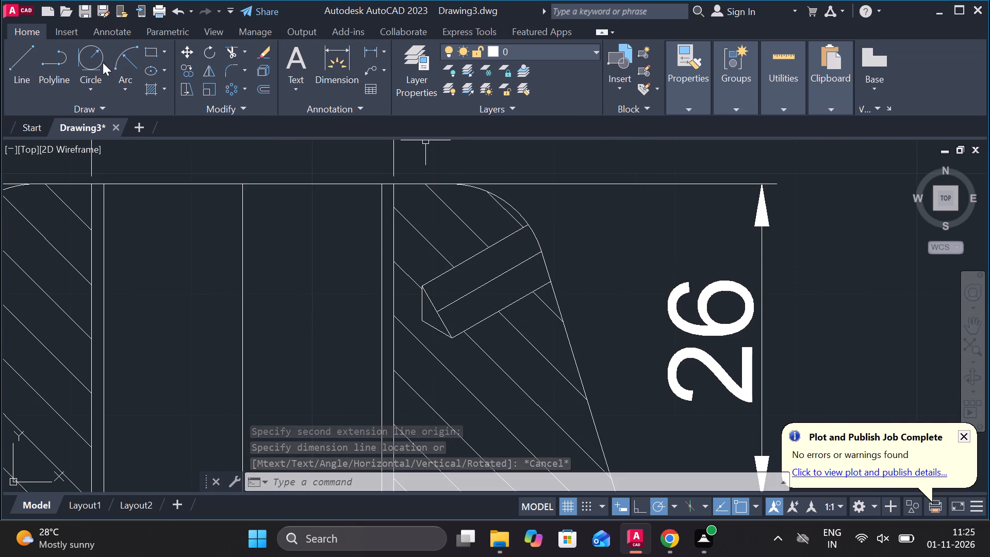
Draw a vertical line of length 10 down from the top edge's extension line, continued by a 210° line through the right taper.
click(23, 55)
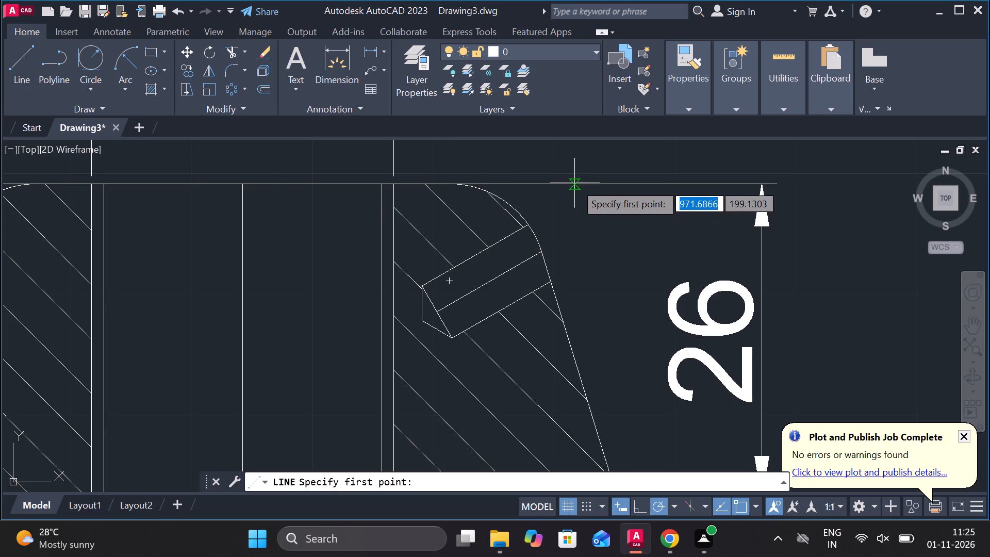
click(590, 184)
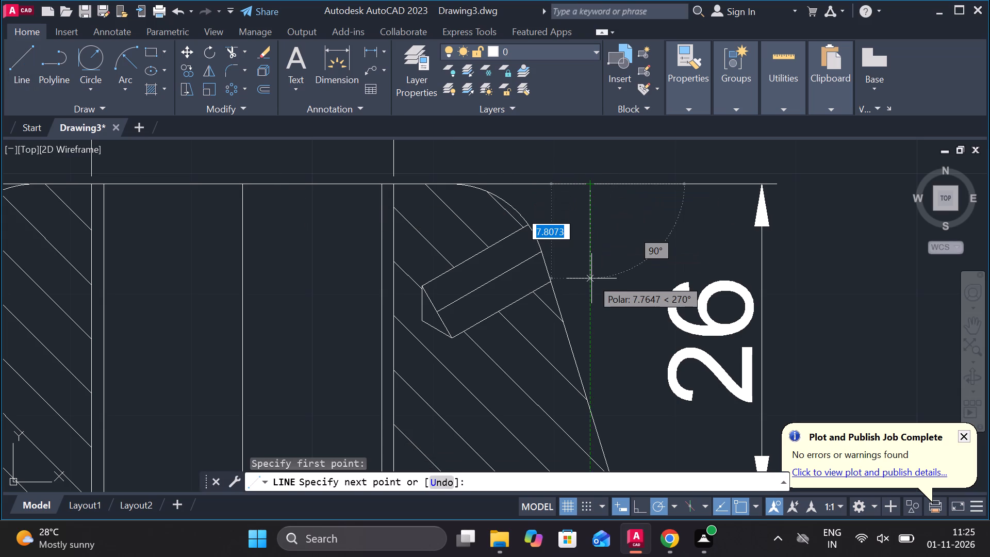
key(1)
key(0)
key(Return)
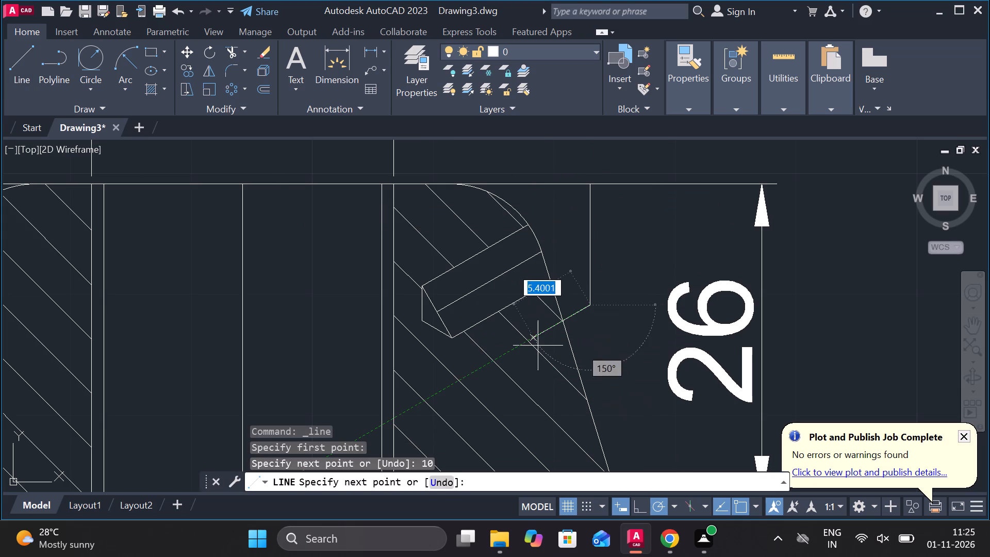
middle_drag(440, 388, 442, 388)
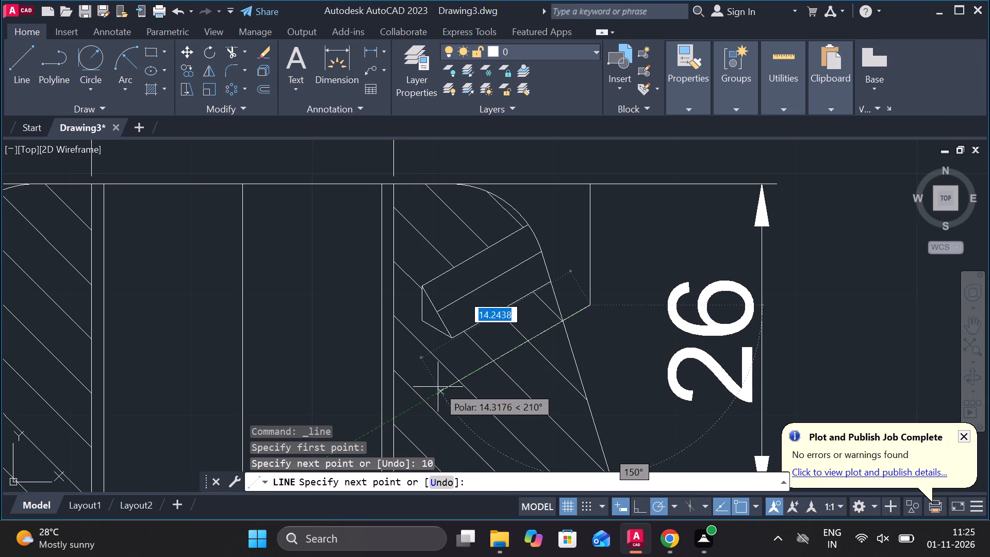
middle_drag(442, 388, 448, 382)
click(441, 397)
key(Escape)
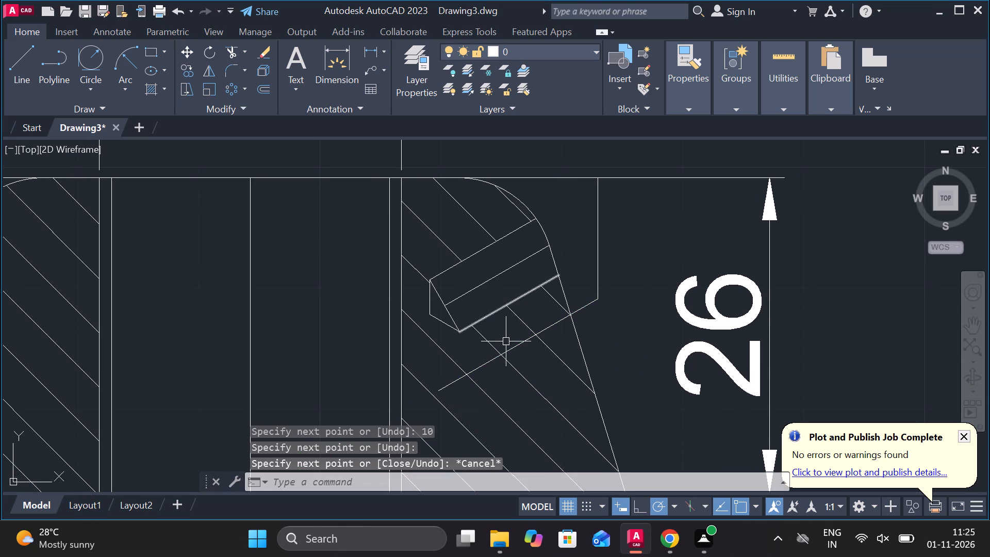
Erase the ANSI31 hatch from the tapered part's walls.
click(495, 341)
text(E)
key(space)
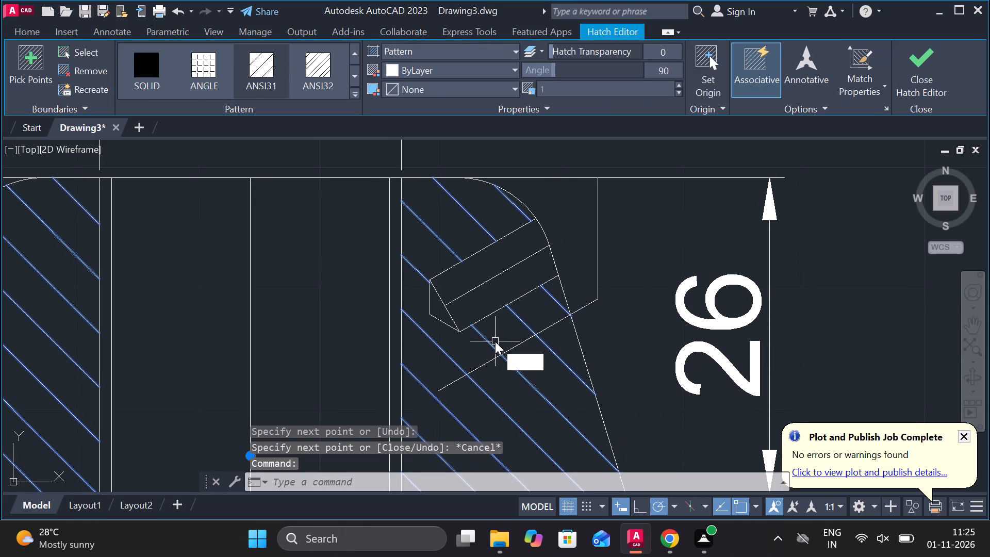
Move the whole angled feature so its centre line's outer end sits where the 210° guide line crosses the taper edge.
click(514, 322)
click(465, 237)
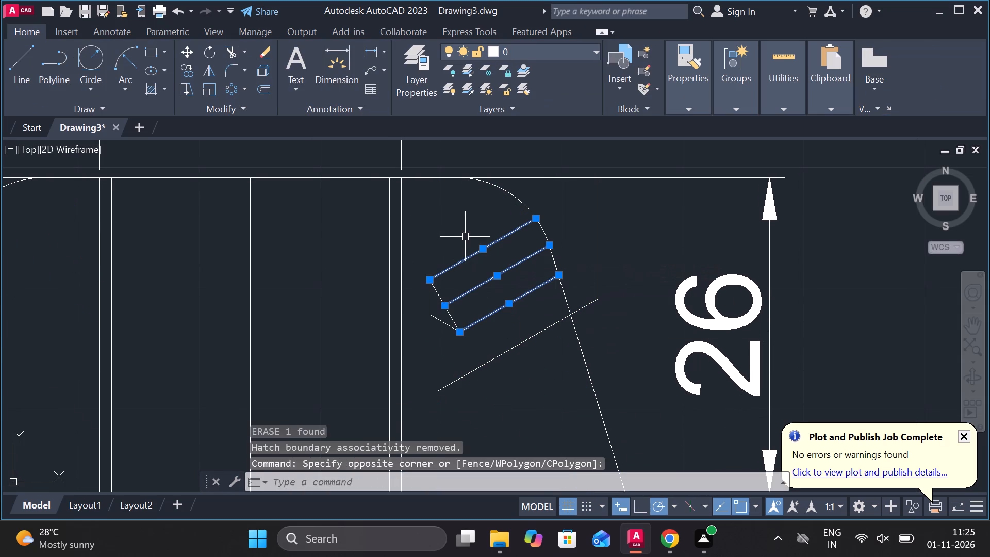
click(448, 350)
click(422, 272)
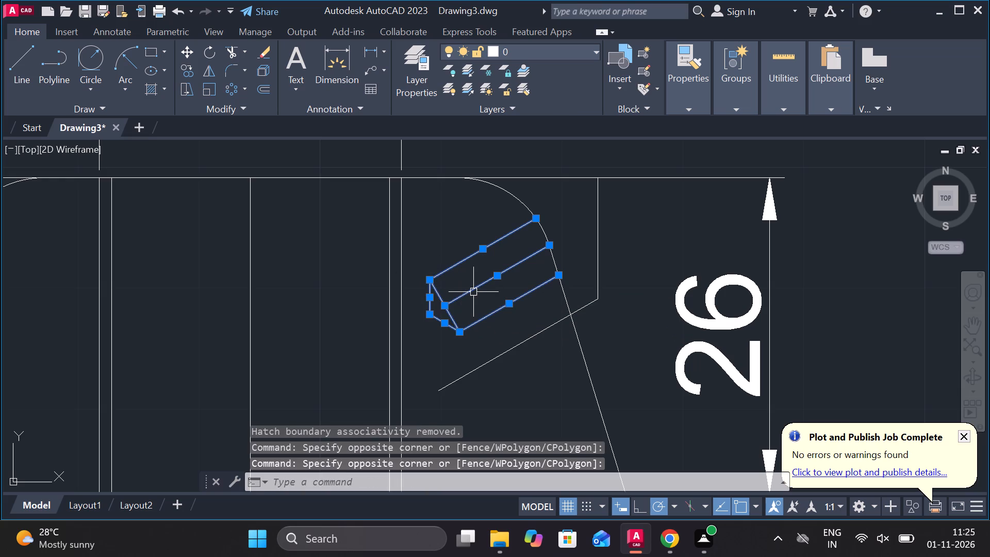
key(c)
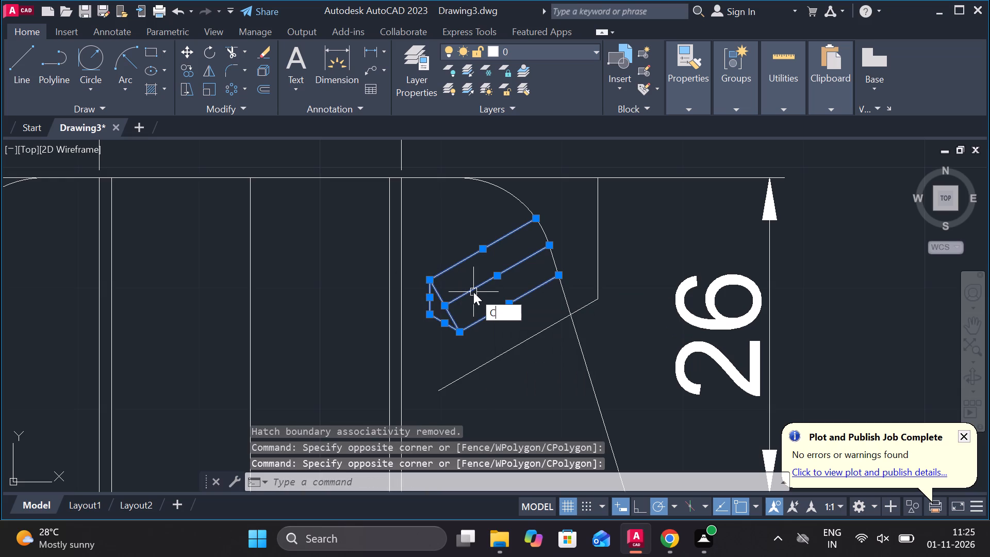
key(BackSpace)
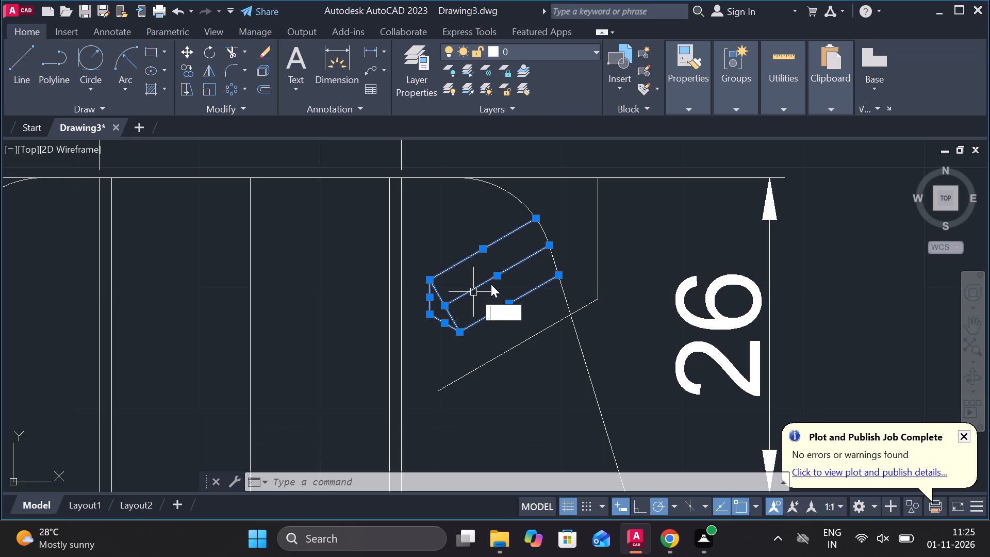
key(m)
key(Return)
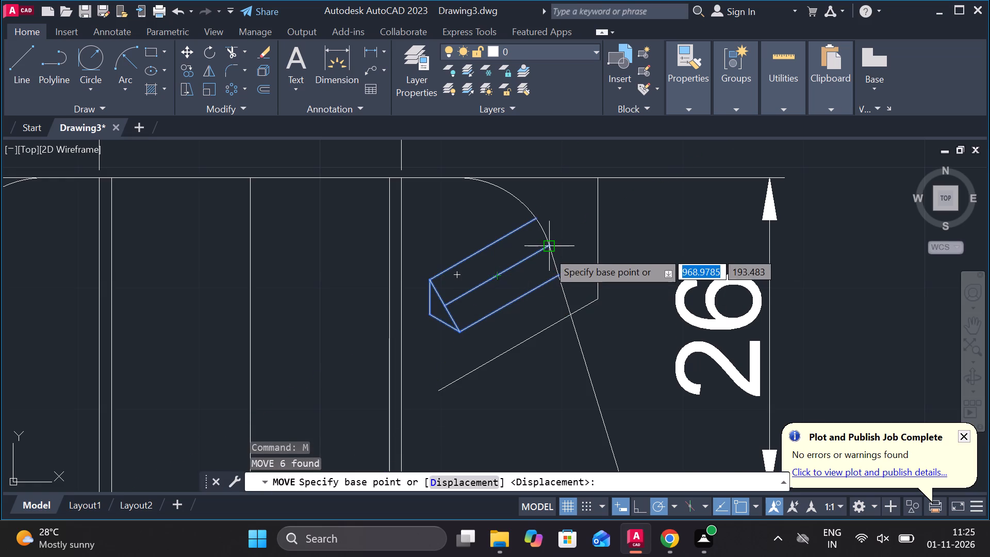
click(548, 251)
click(574, 315)
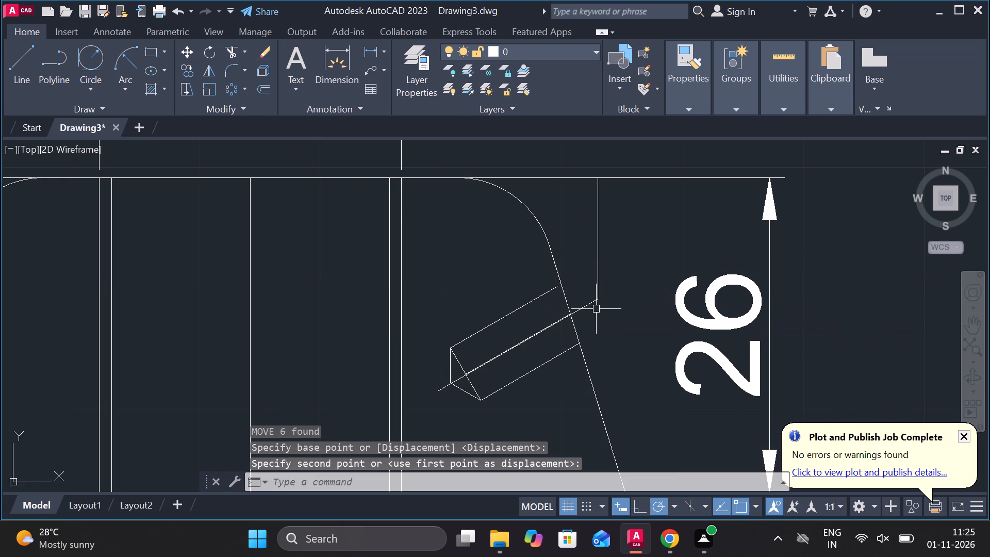
Erase the 210° guide line overlapping the angled feature's centre line.
click(560, 322)
text(E)
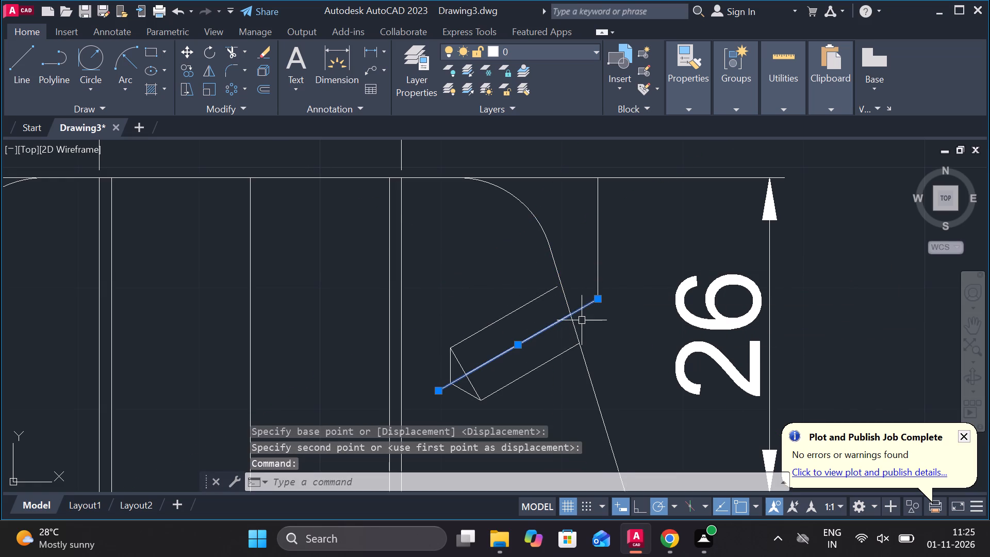
key(space)
Extend the angled feature's upper line to the taper edge and its centre line to the vertical guide line's lower end.
text(EX)
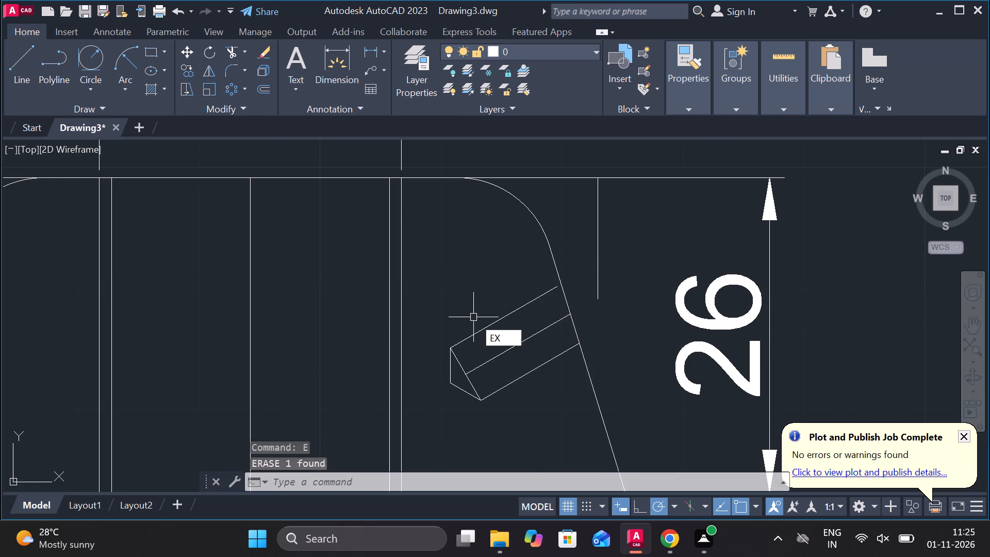
key(space)
click(489, 308)
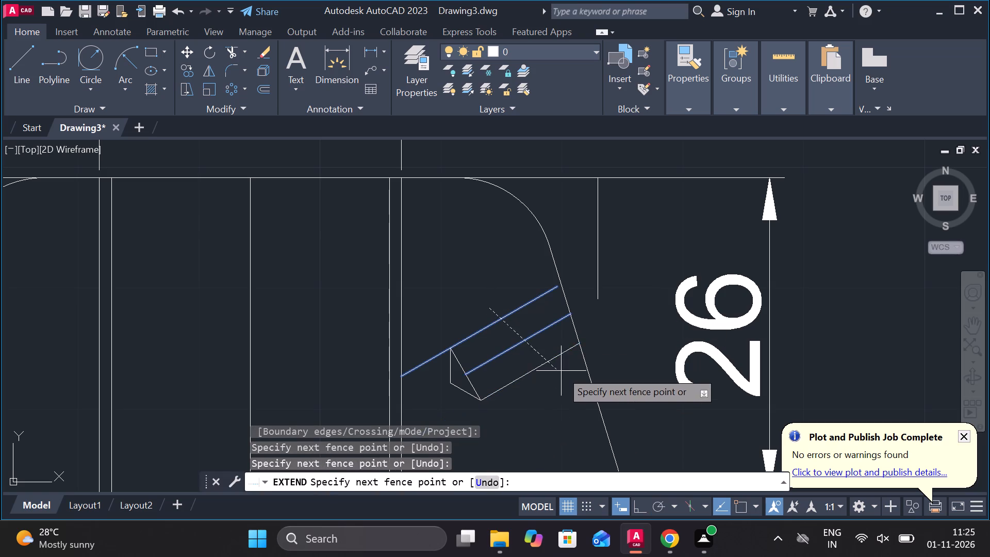
click(553, 325)
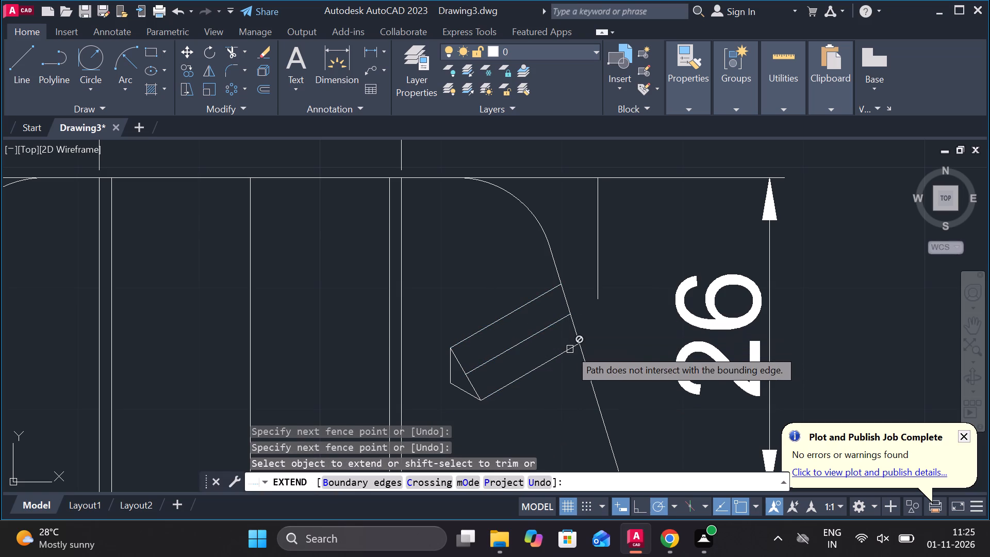
click(570, 349)
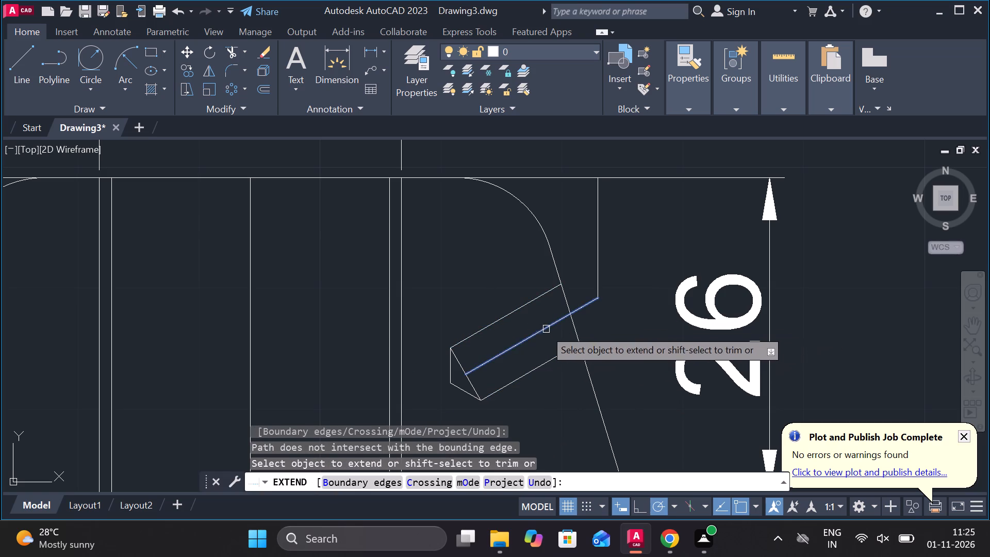
click(538, 330)
key(Escape)
click(527, 347)
key(Escape)
Stretch the inner end of the angled feature's centre line past the feature's pointed end.
scroll(525, 349, down, 2)
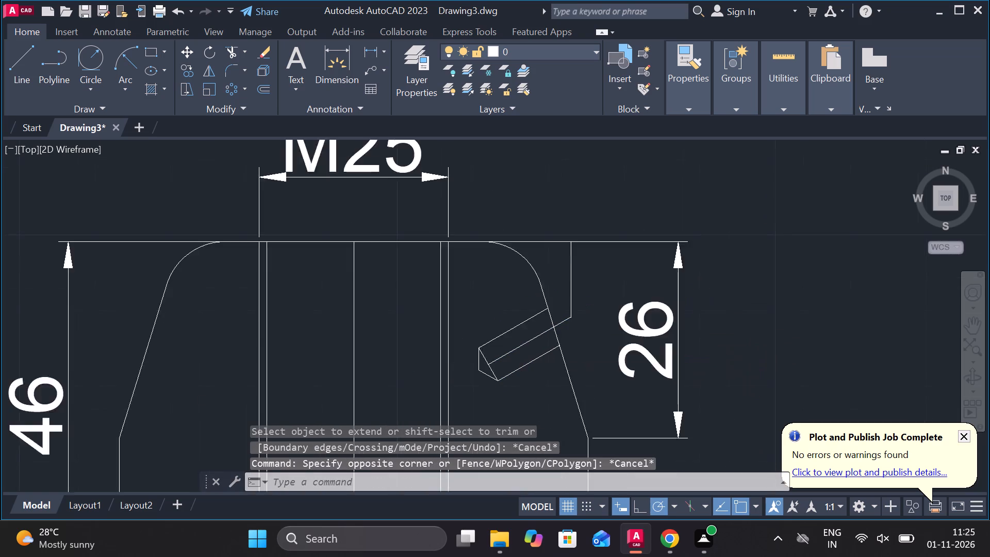
scroll(519, 353, up, 2)
click(513, 344)
middle_drag(513, 347, 541, 300)
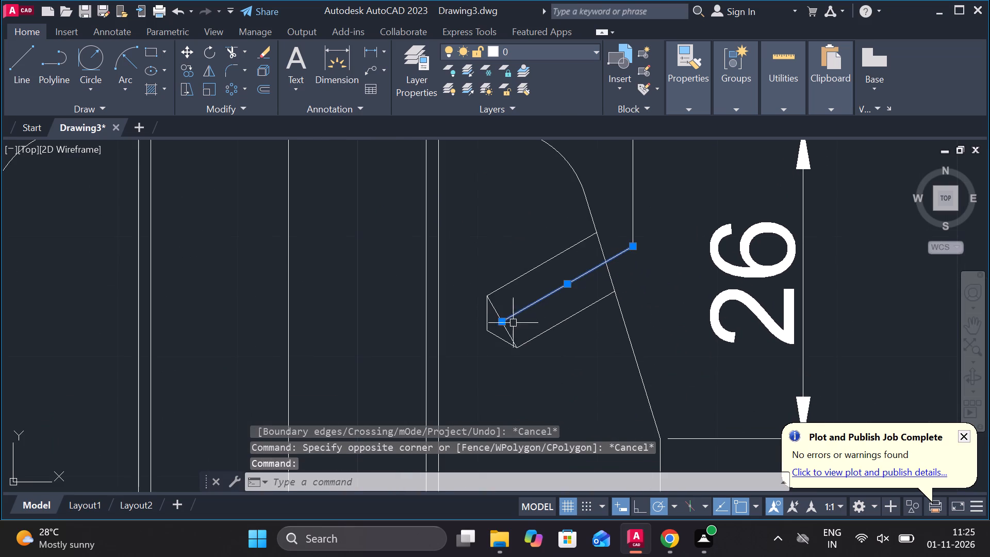
click(501, 326)
click(465, 344)
key(Escape)
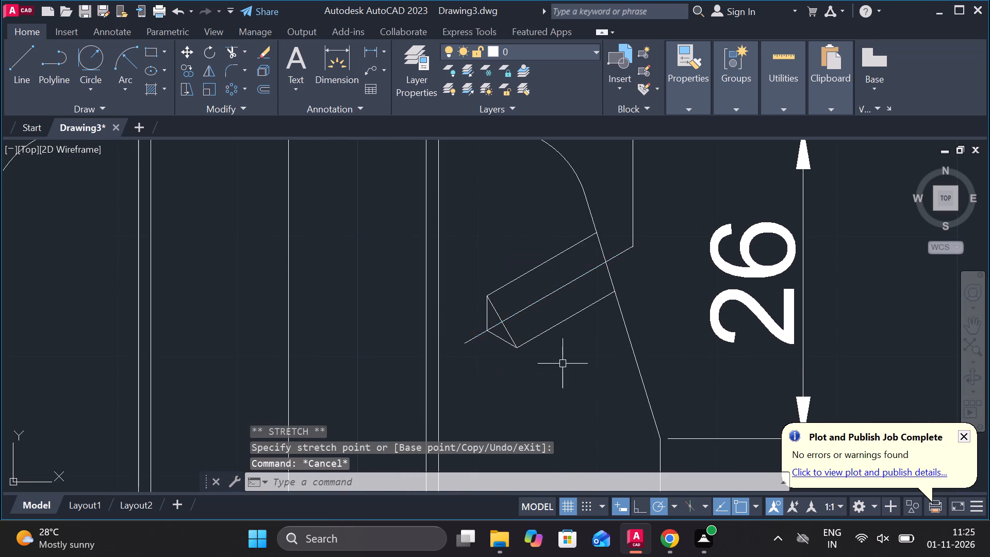
Set the linetype of the vertical guide line and the angled feature's centre line to DASHED.
scroll(576, 358, down, 3)
scroll(616, 381, down, 1)
middle_drag(652, 379, 613, 351)
scroll(568, 313, up, 2)
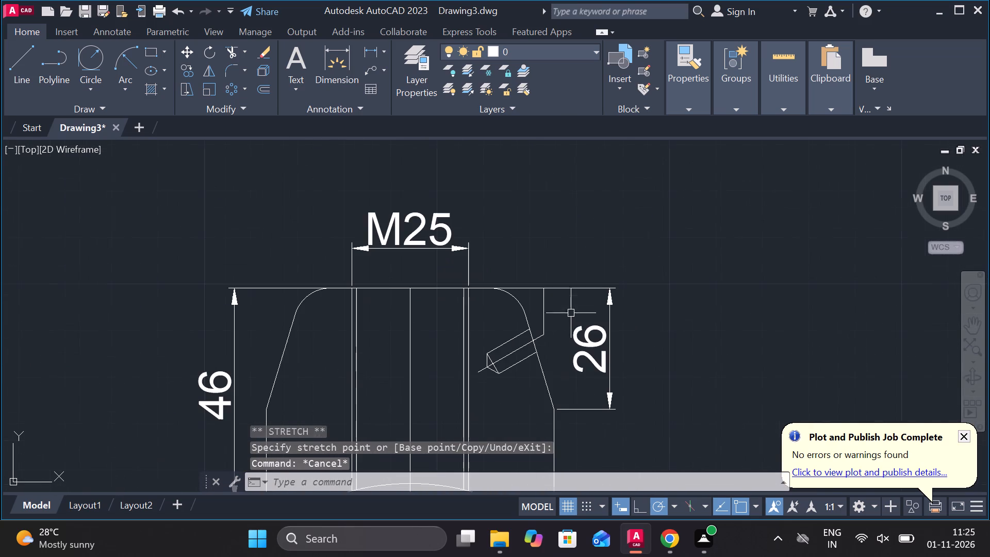
key(Escape)
click(544, 307)
click(514, 348)
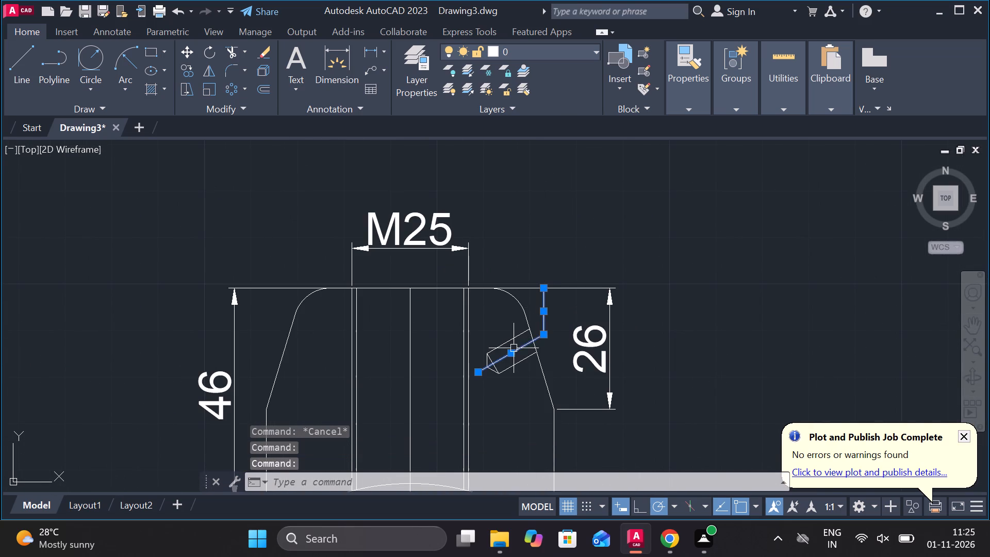
click(666, 97)
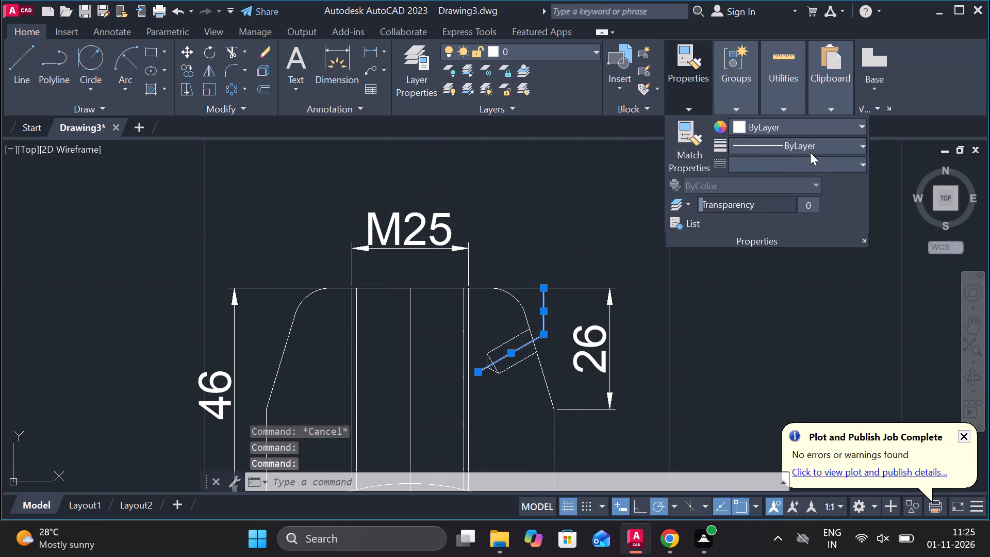
click(817, 163)
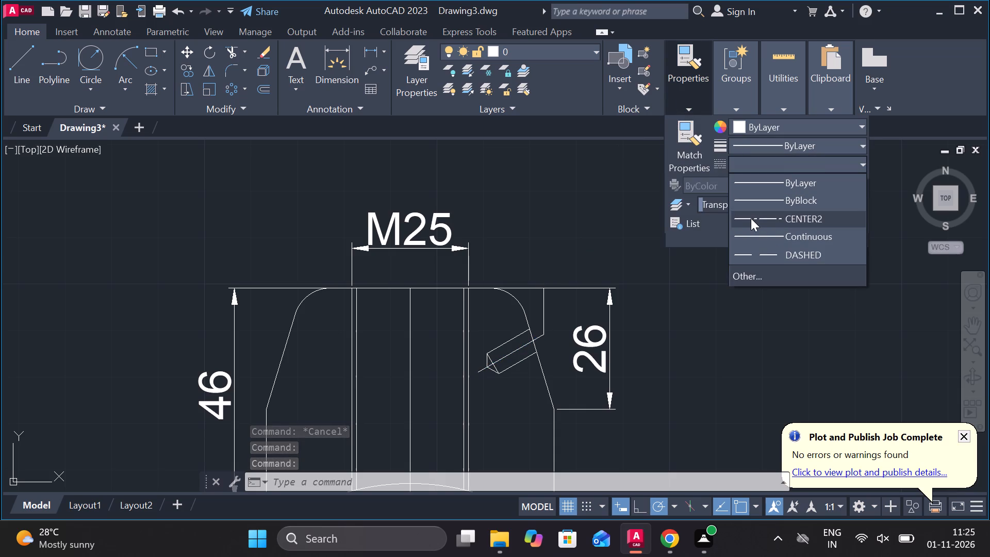
click(780, 252)
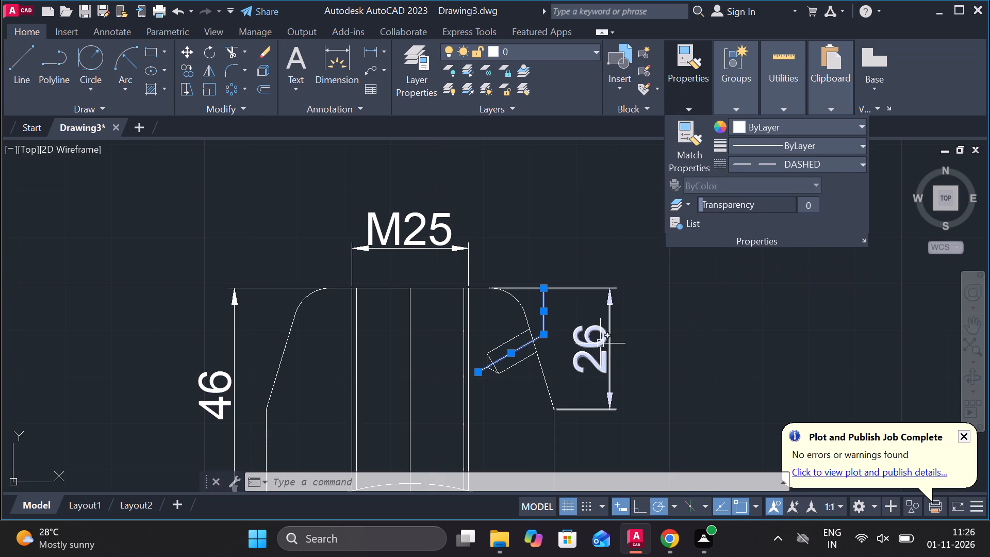
key(Escape)
Hatch both cut sides of the tapered part's section with the ANSI31 pattern at an angle of 90.
scroll(557, 345, down, 1)
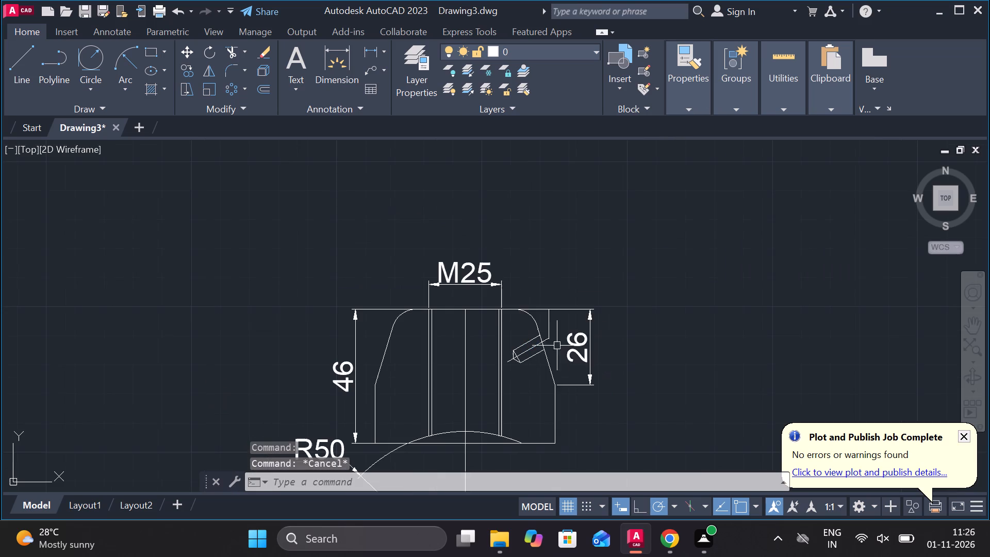
click(153, 89)
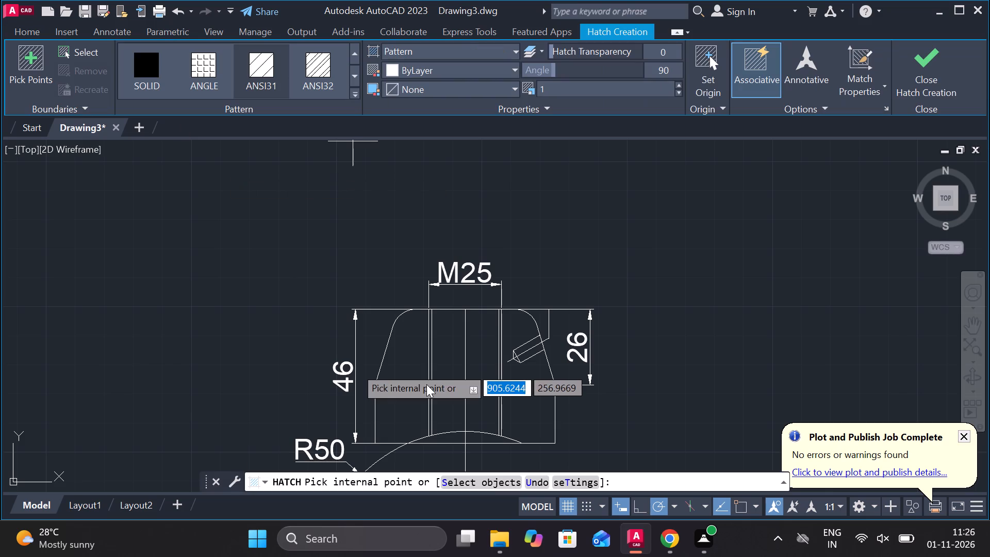
click(418, 369)
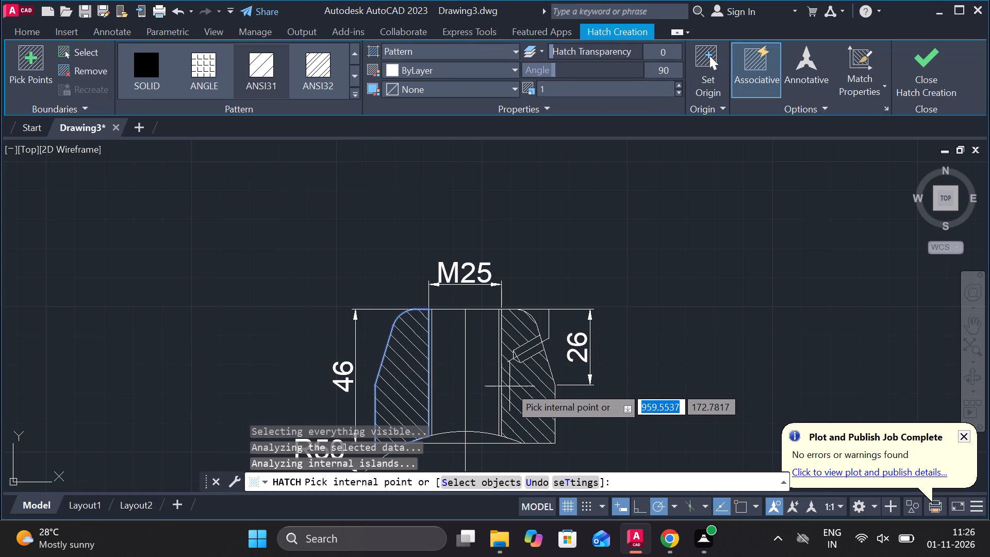
click(509, 386)
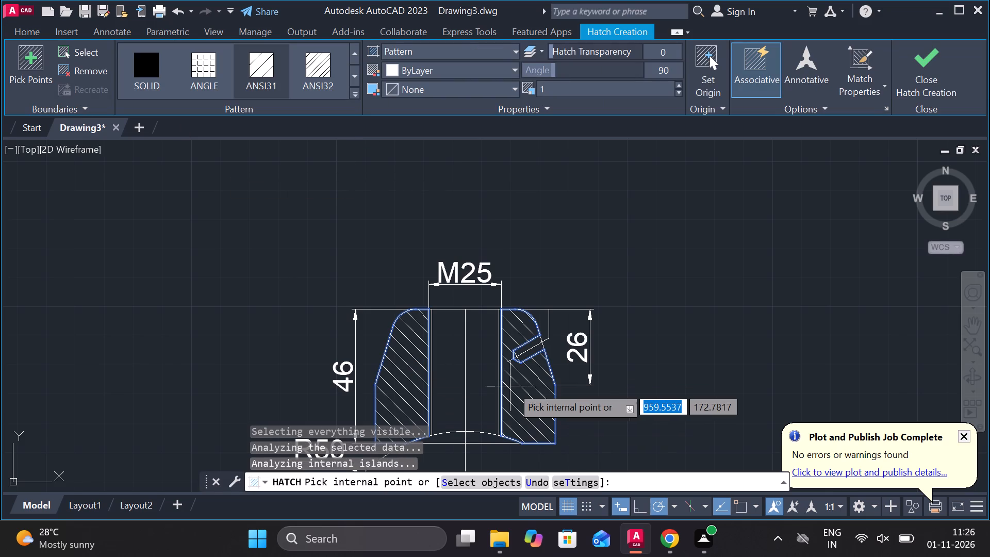
click(942, 75)
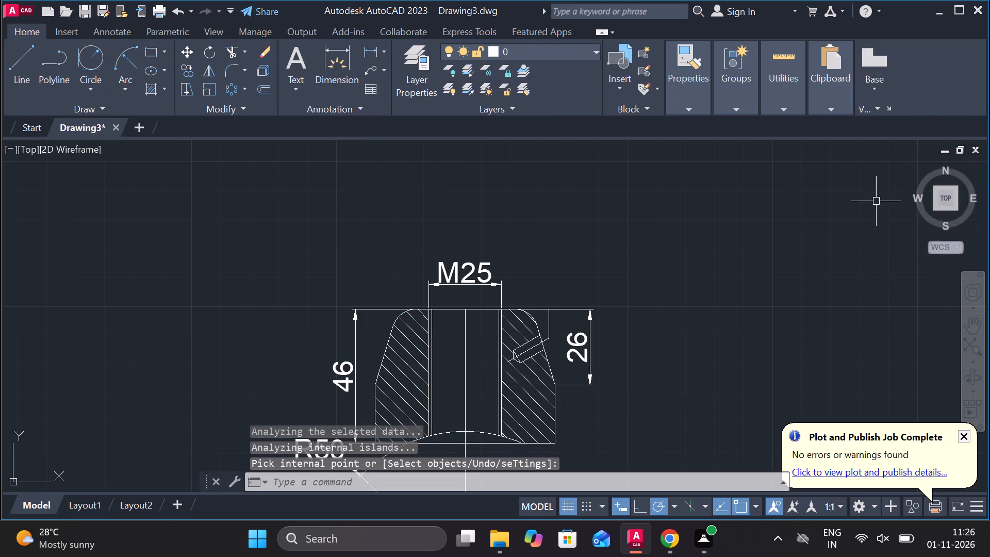
Add a linear dimension for the vertical distance from the part's top edge to the outer end of the angled feature's centre line.
click(356, 42)
click(366, 54)
scroll(560, 331, up, 2)
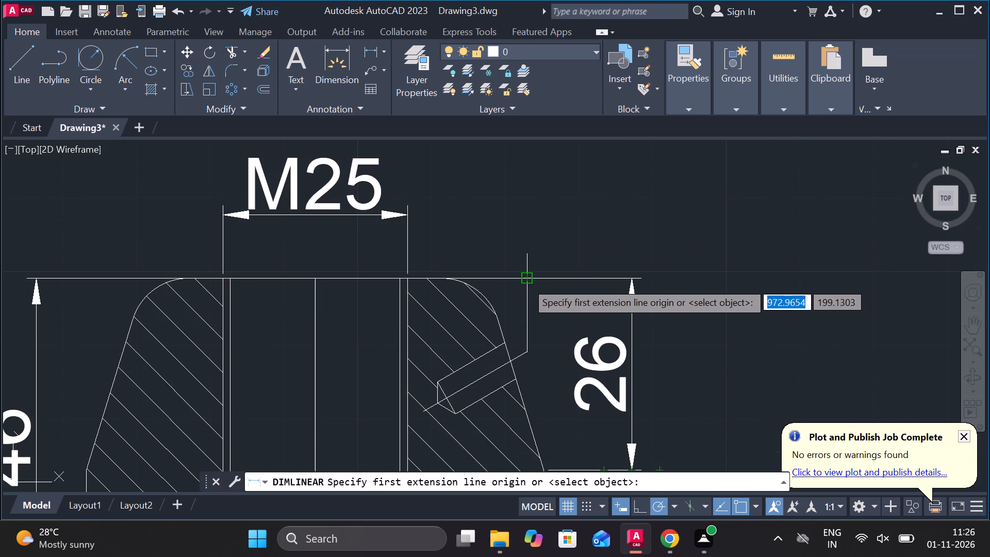
click(526, 282)
click(534, 355)
click(564, 346)
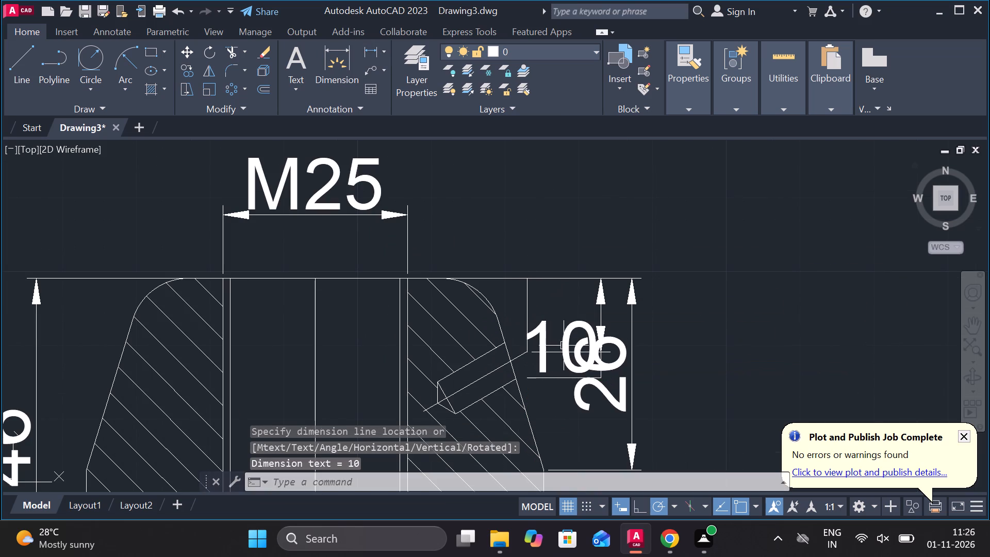
Move the 10 dimension's text above the part and place its dimension line between the vertical guide line and the 26 dimension.
click(565, 337)
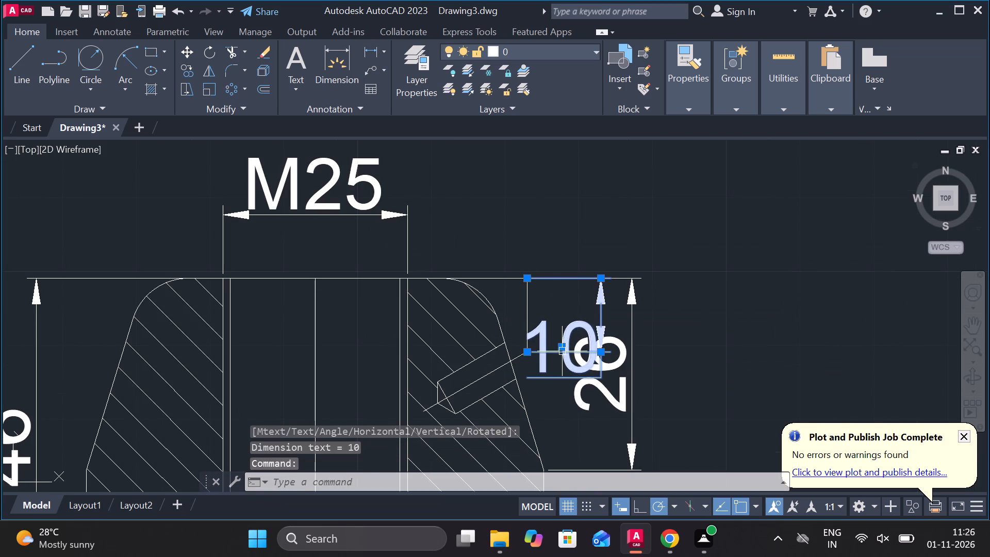
click(562, 348)
click(563, 218)
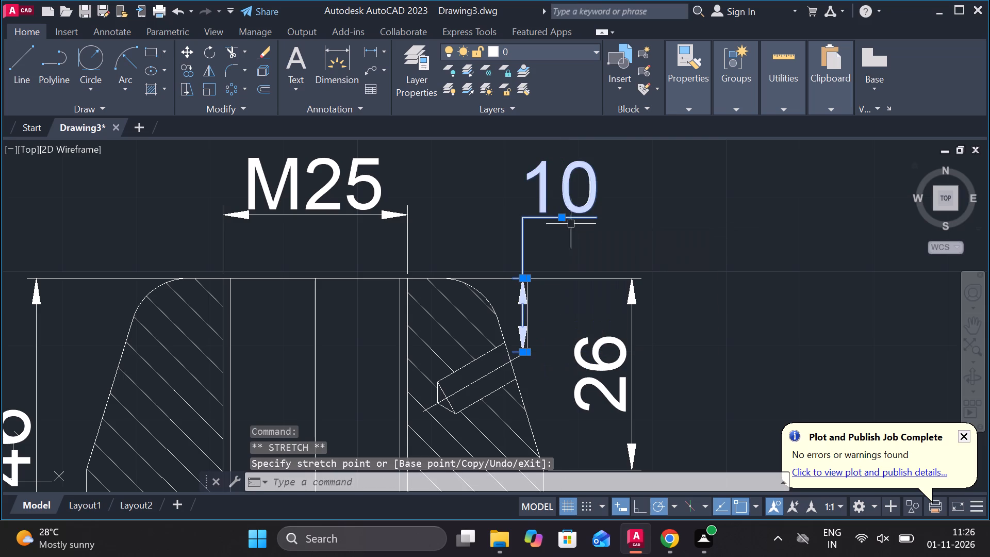
key(grave)
key(Escape)
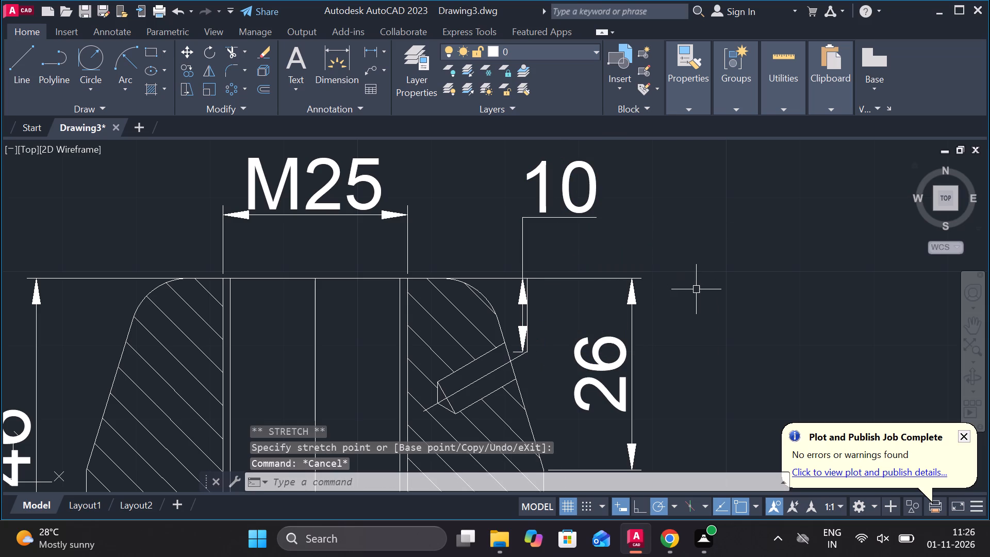
click(524, 306)
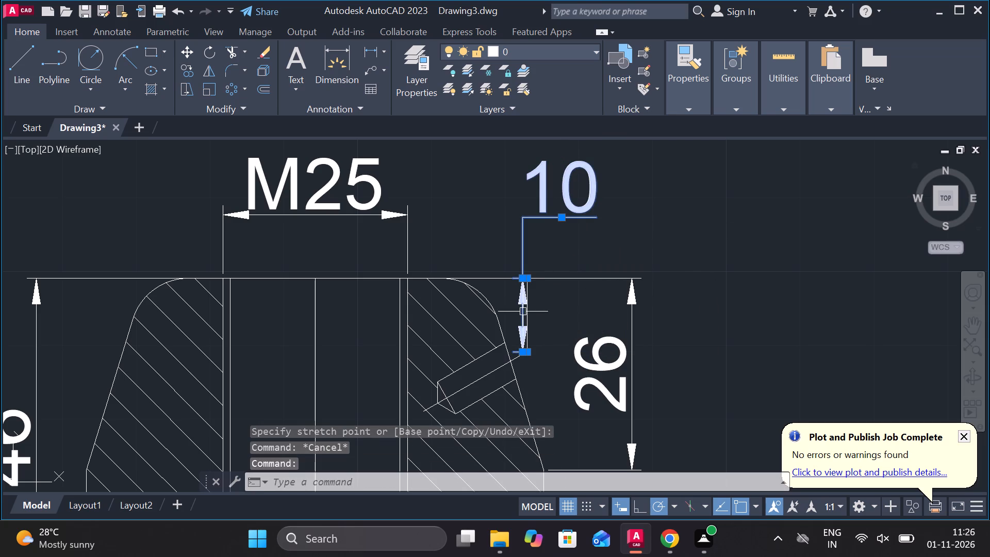
click(522, 350)
click(551, 351)
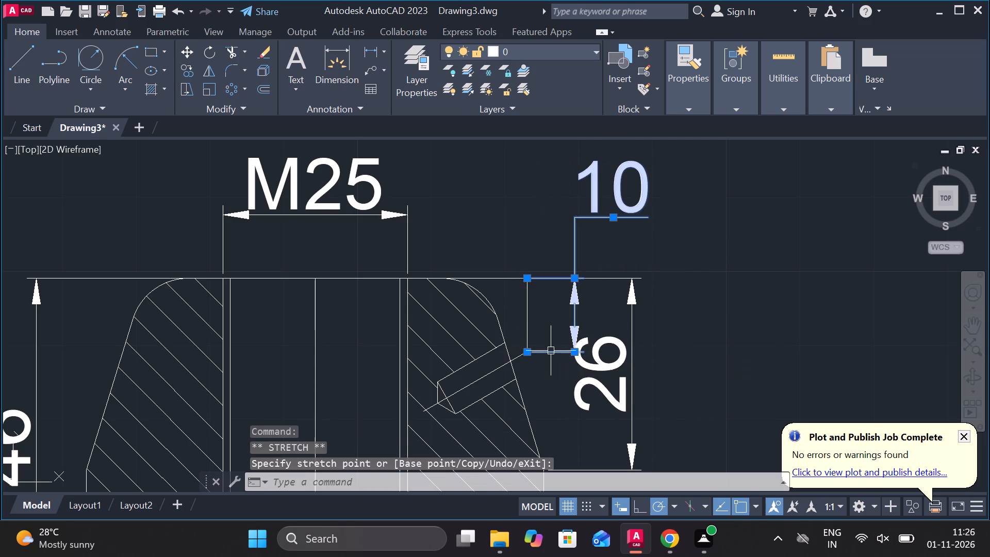
click(572, 353)
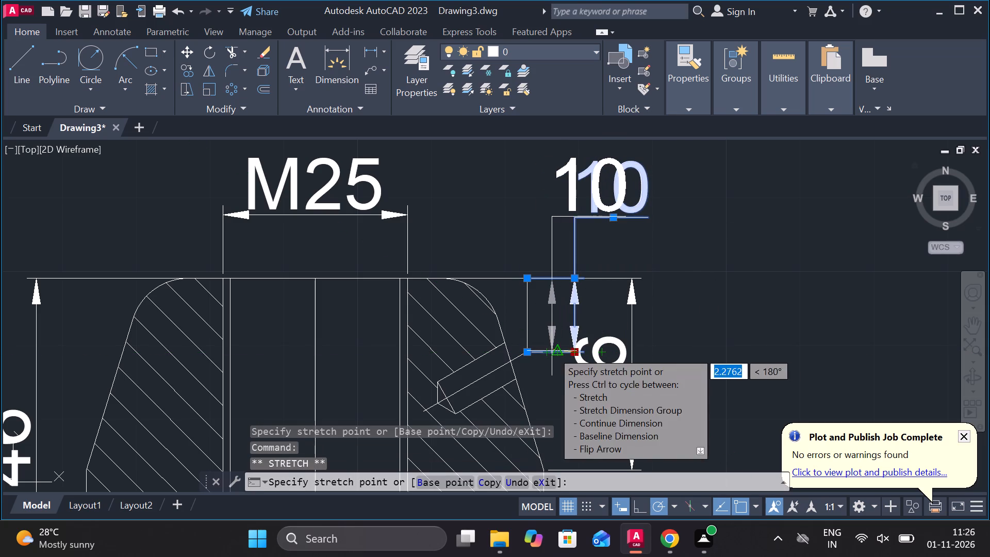
click(552, 351)
key(Escape)
Erase the vertical guide line between the part's top edge and the angled feature's centre line.
scroll(654, 346, down, 2)
middle_drag(683, 375, 697, 337)
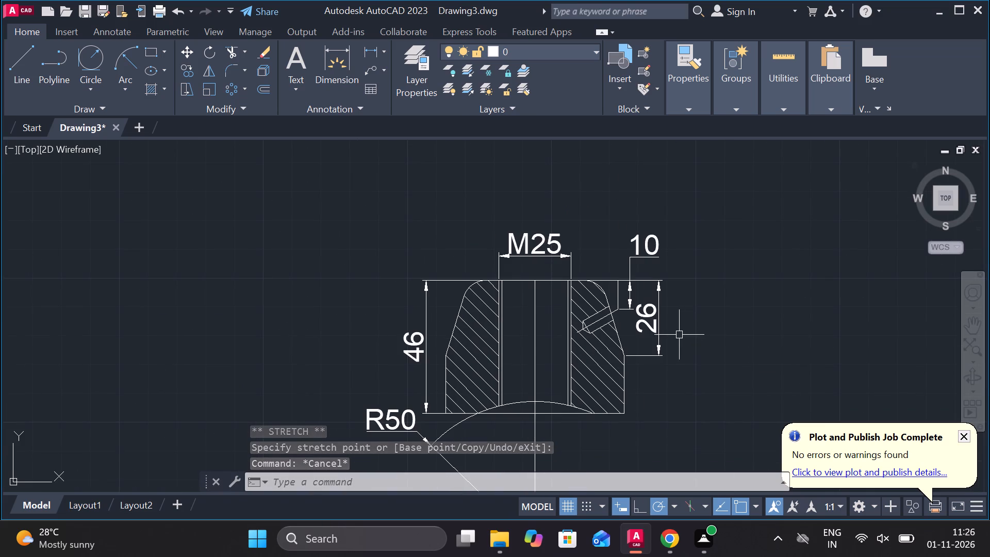
scroll(635, 301, up, 2)
click(586, 286)
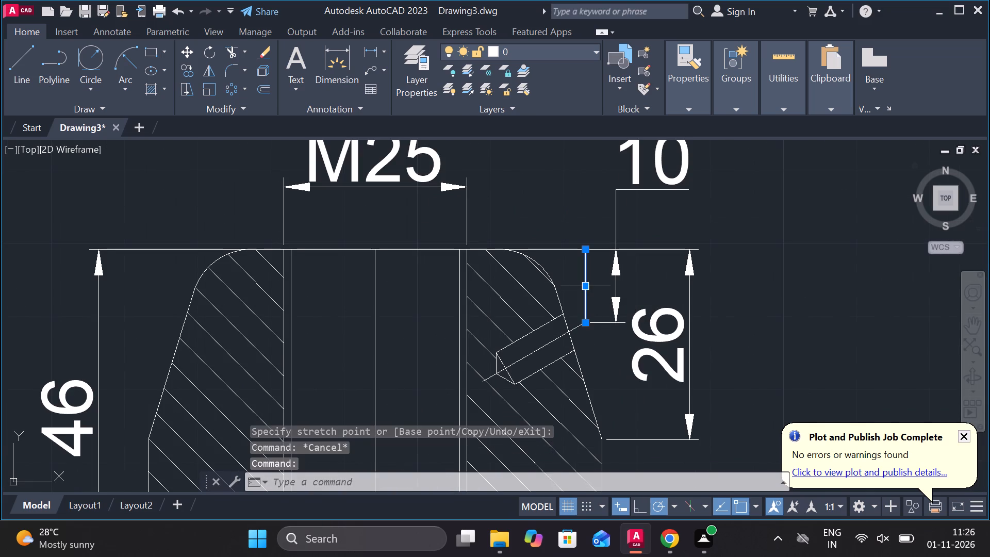
text(E)
key(space)
Add a linear dimension for the overall width of the tapered part's base, placed below the part.
scroll(649, 321, down, 2)
middle_drag(699, 326, 693, 321)
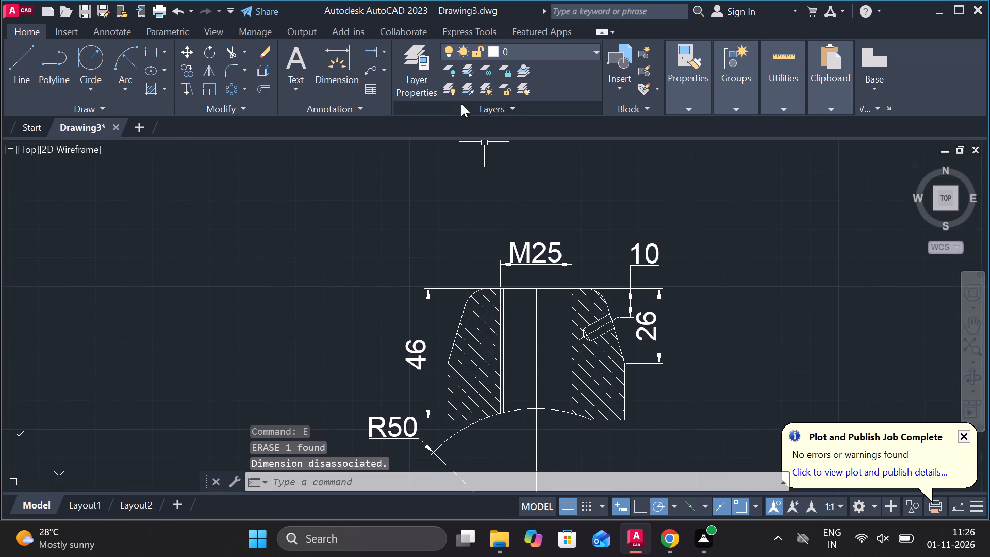
click(376, 55)
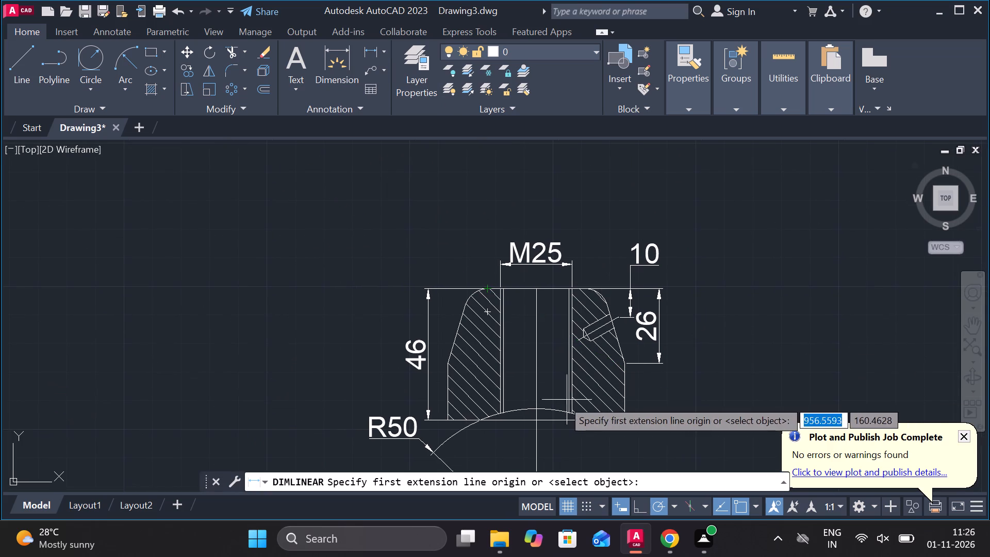
middle_drag(539, 400, 524, 342)
click(425, 364)
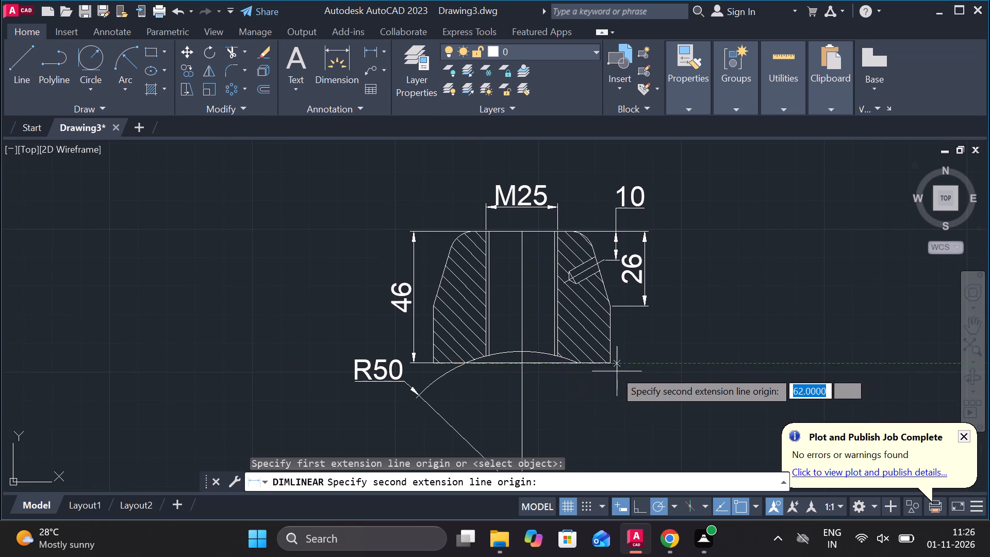
click(614, 369)
middle_drag(609, 411, 602, 366)
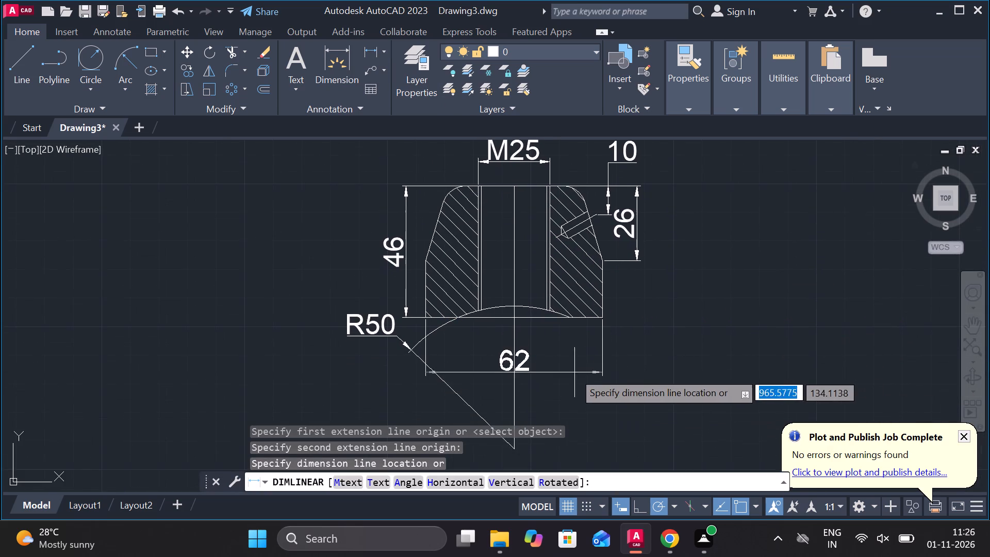
scroll(564, 370, up, 1)
click(566, 370)
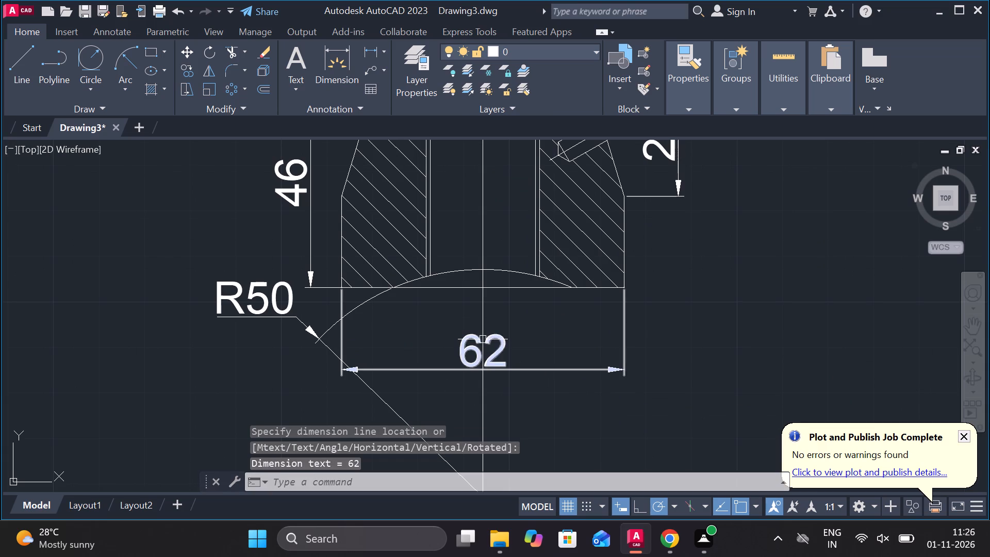
Add a diameter symbol in front of the 62 base width dimension text.
double_click(498, 341)
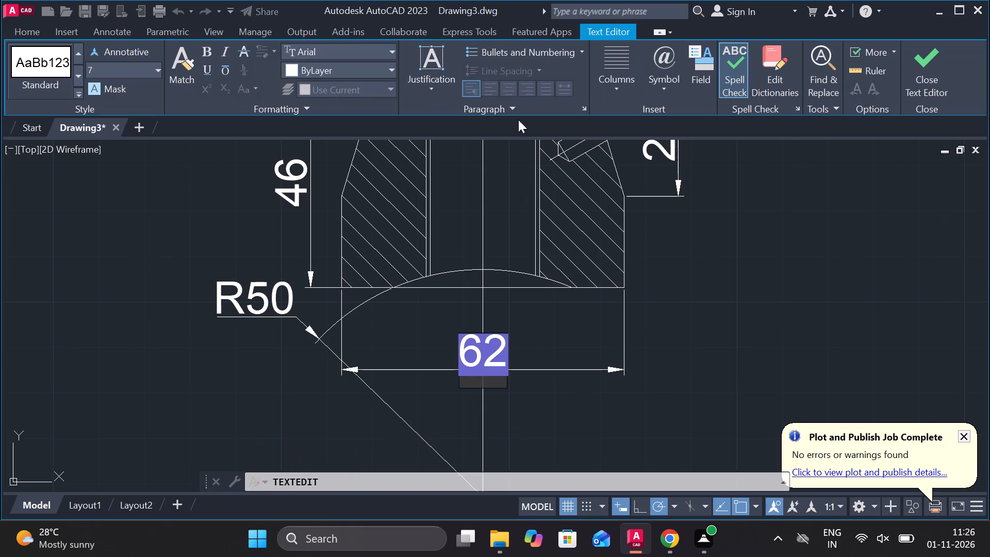
click(673, 87)
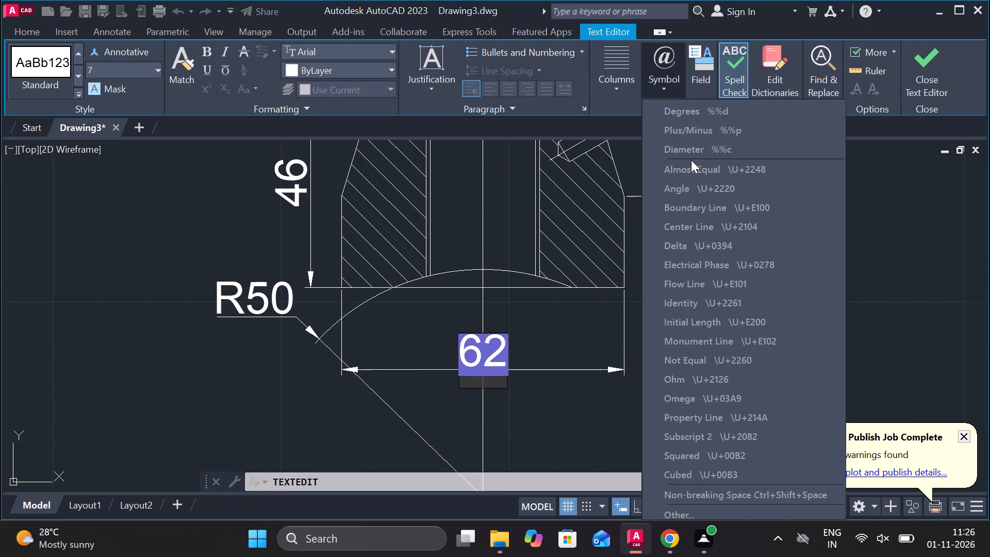
click(686, 152)
click(925, 69)
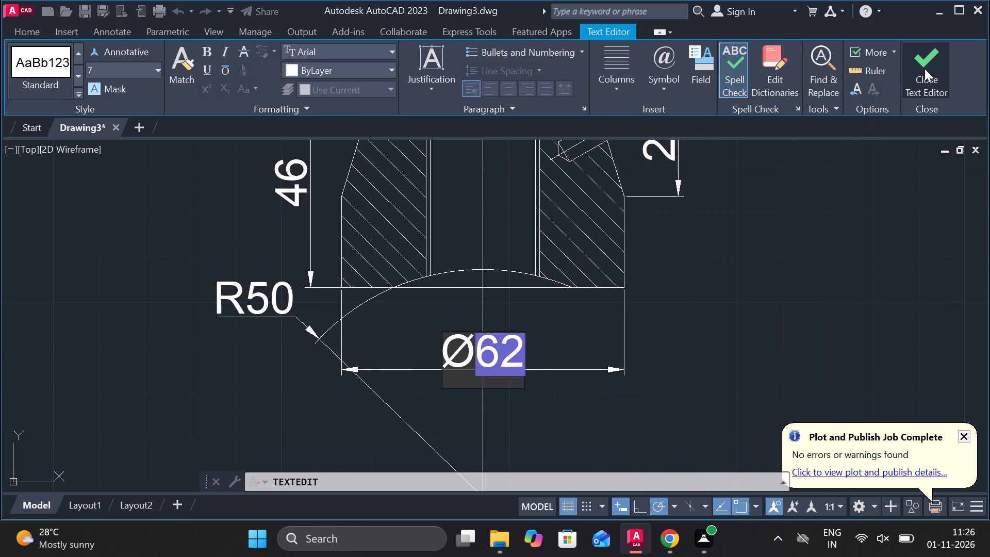
scroll(468, 293, down, 1)
middle_drag(468, 293, 465, 416)
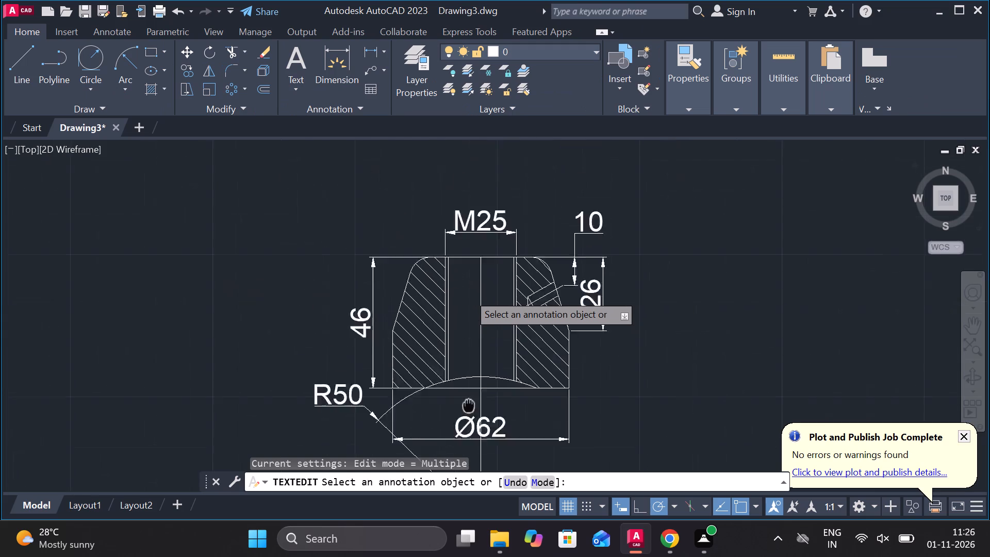
middle_drag(465, 416, 463, 416)
key(Escape)
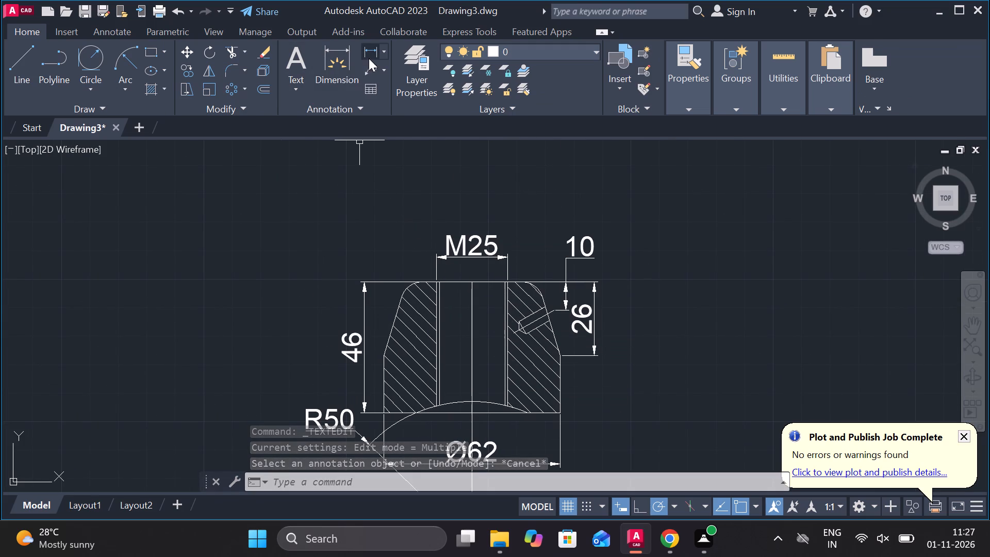
Draw a vertical line about 2.26 long upward from the centre line's top end at the part's top edge.
scroll(477, 283, up, 3)
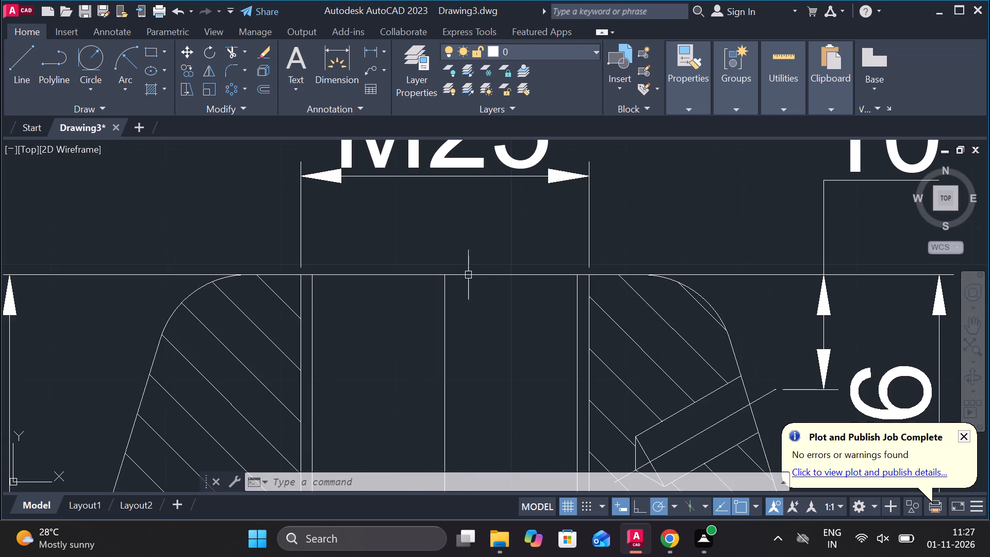
key(grave)
key(Escape)
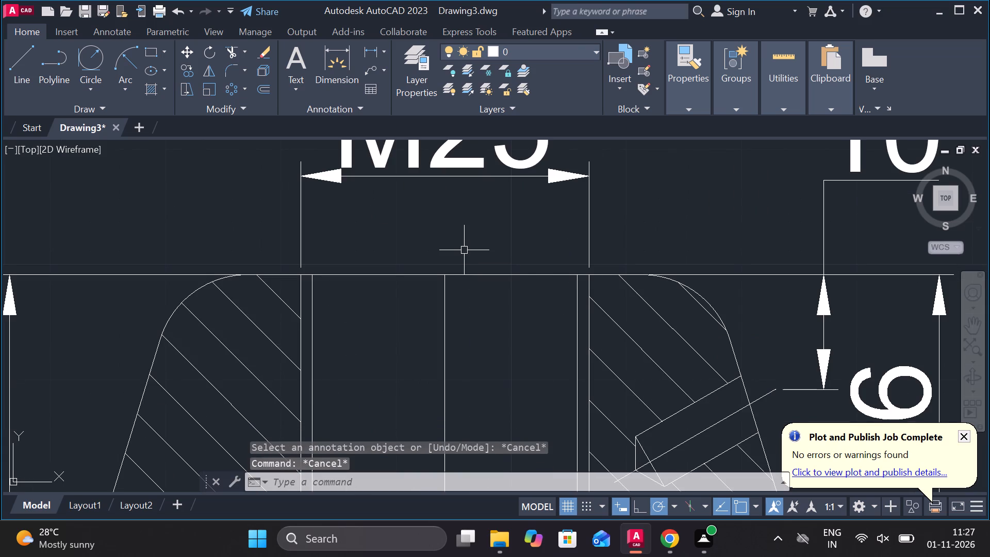
key(l)
key(Return)
click(443, 272)
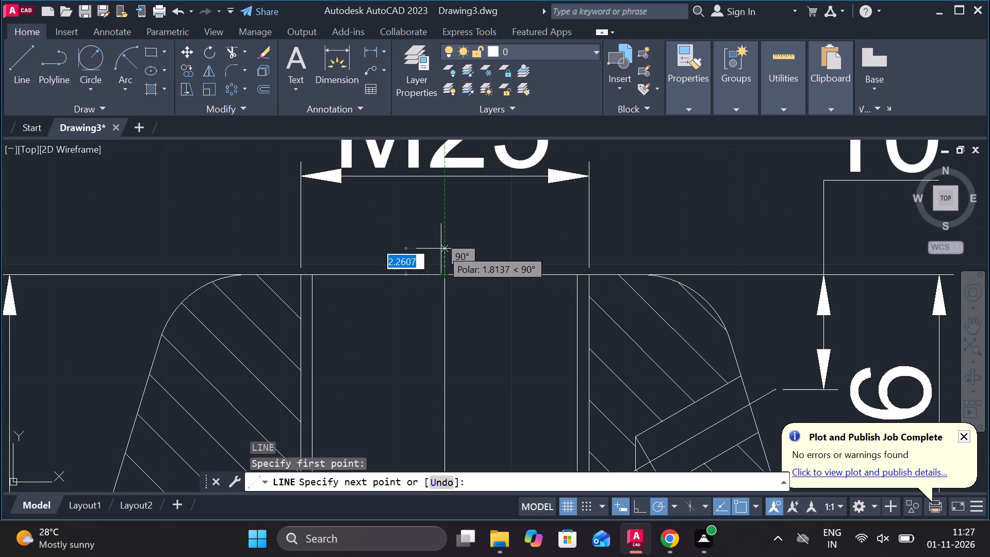
click(441, 249)
key(Escape)
Place the upper end of the vertical line about 2.26 above the part's top edge, in line with the centre line.
click(443, 248)
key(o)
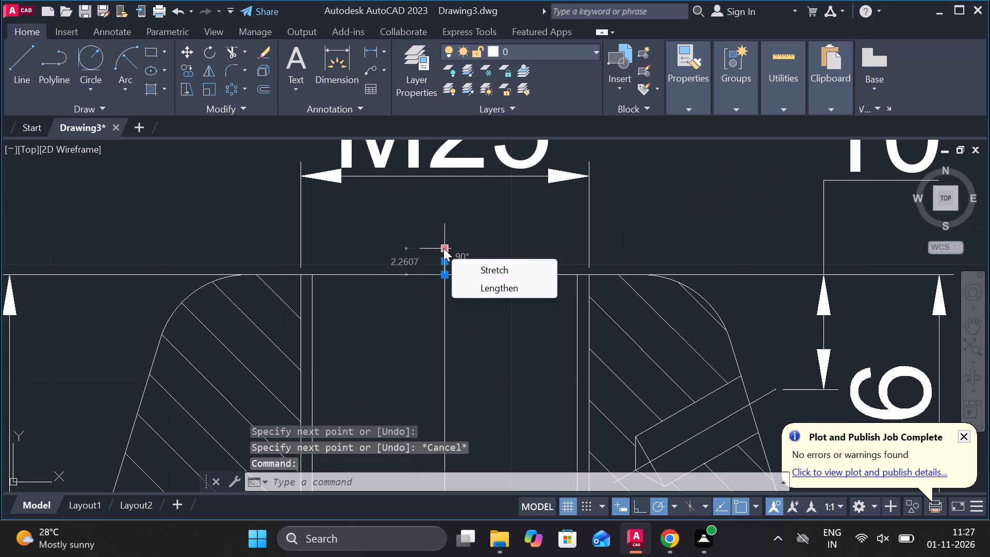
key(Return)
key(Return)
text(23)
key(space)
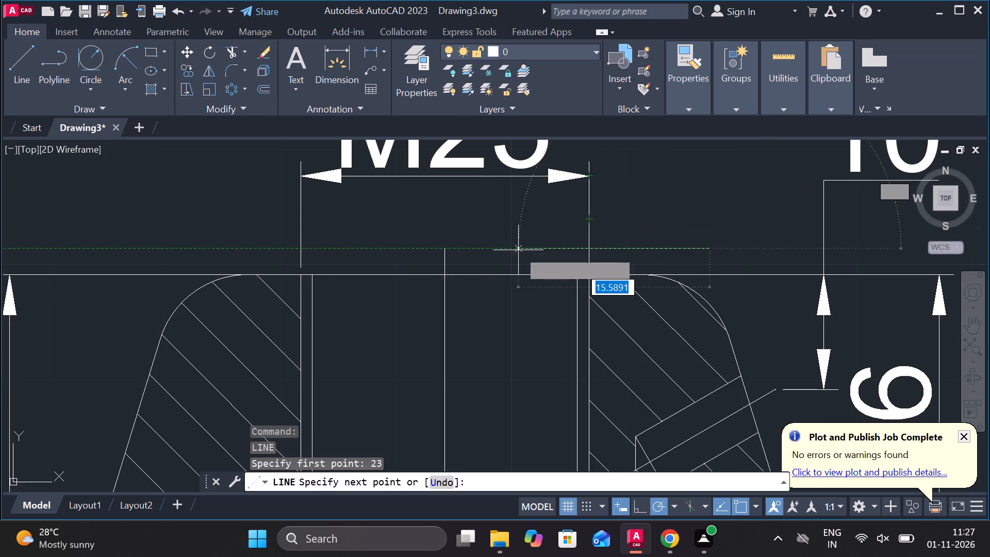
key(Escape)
Offset the short vertical line above the part's top edge by 23 to each side of the centre line.
click(441, 257)
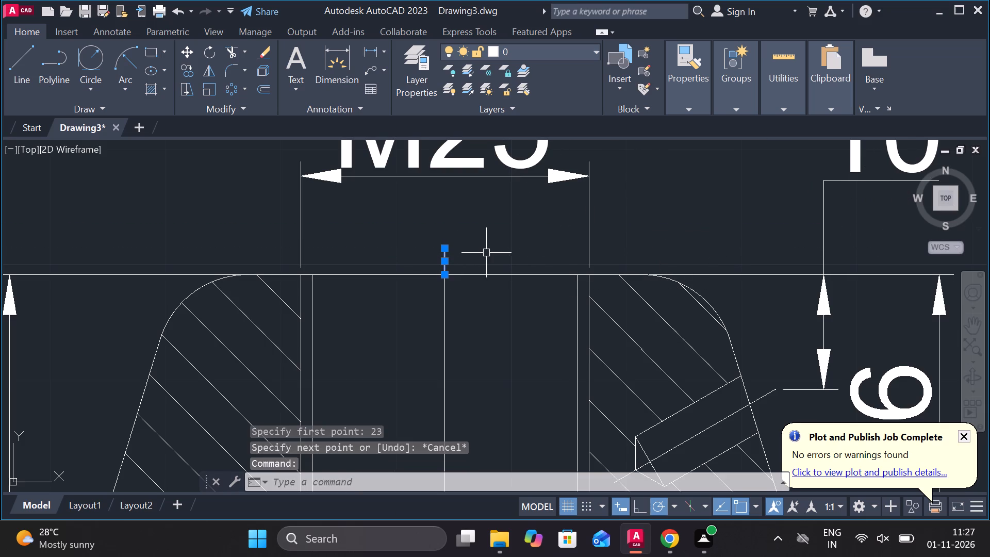
key(o)
key(Return)
key(Return)
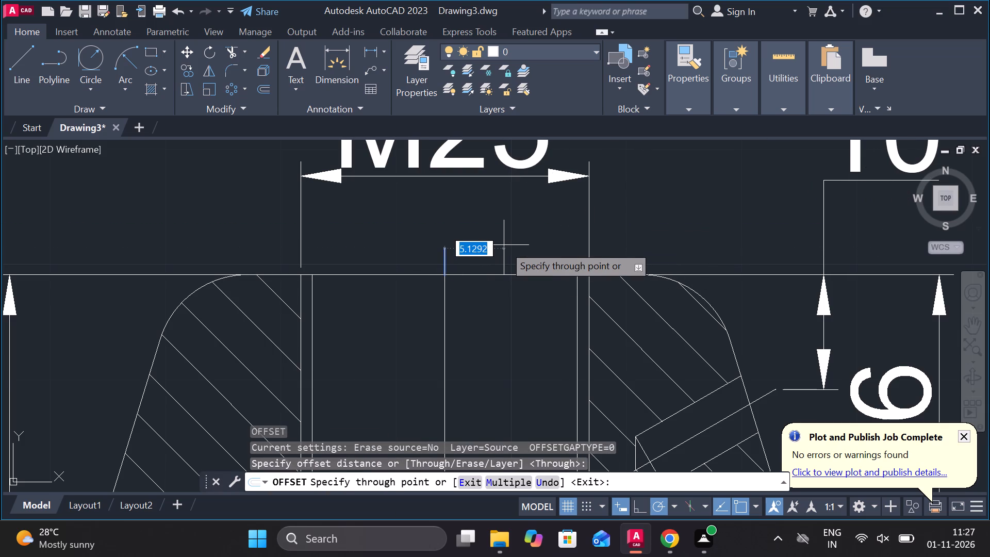
text(23)
key(space)
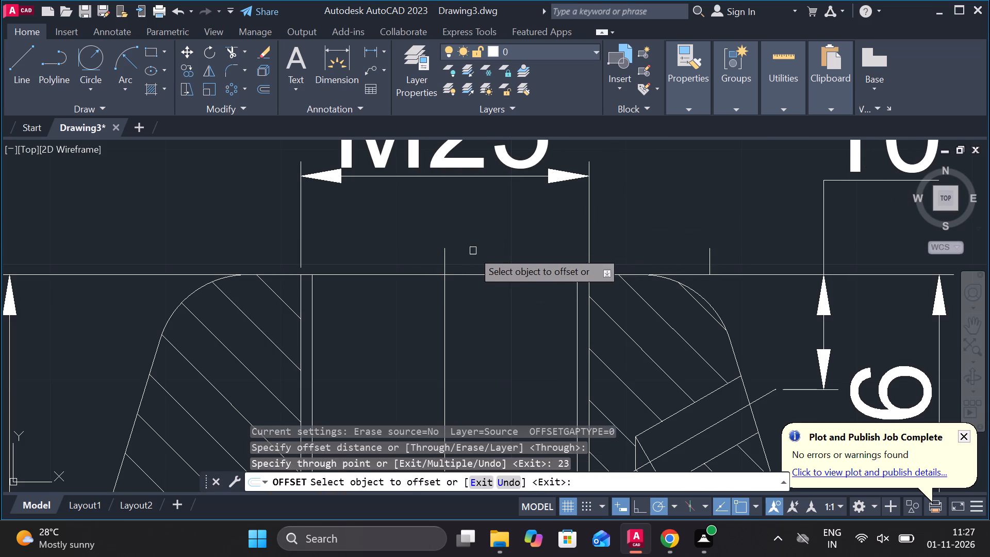
click(445, 255)
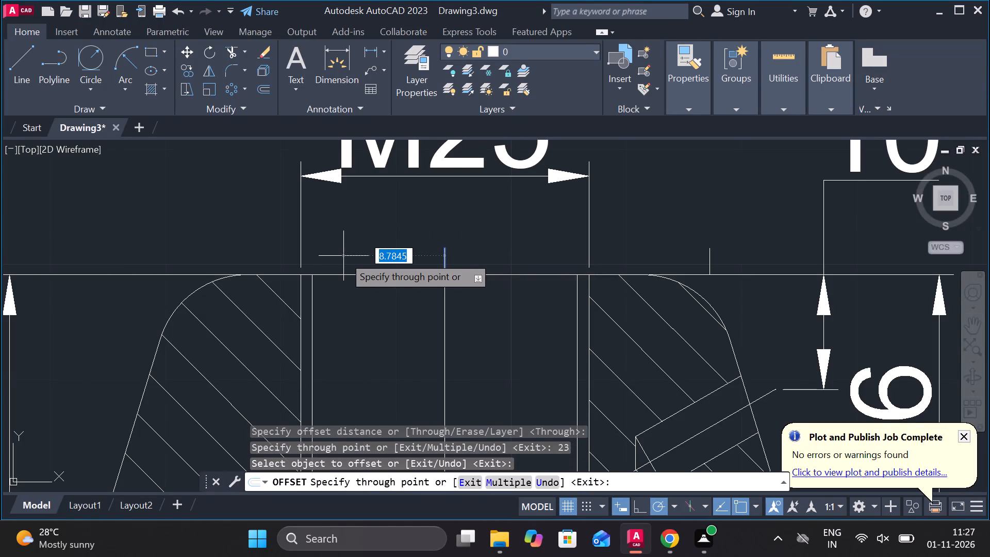
text(23)
key(space)
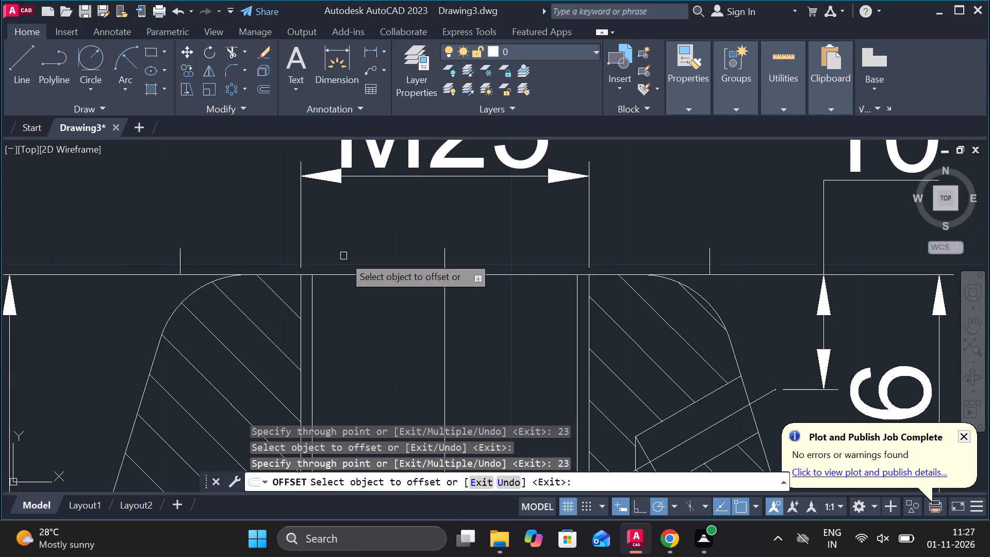
scroll(343, 256, down, 2)
scroll(249, 240, up, 2)
key(Escape)
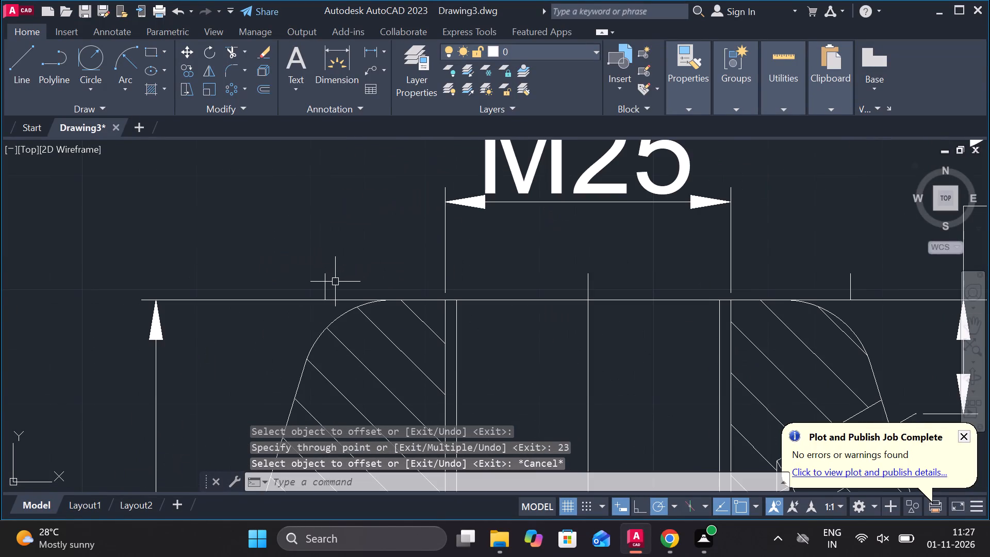
Extend both offset vertical lines down to the part's rounded upper corners.
click(323, 283)
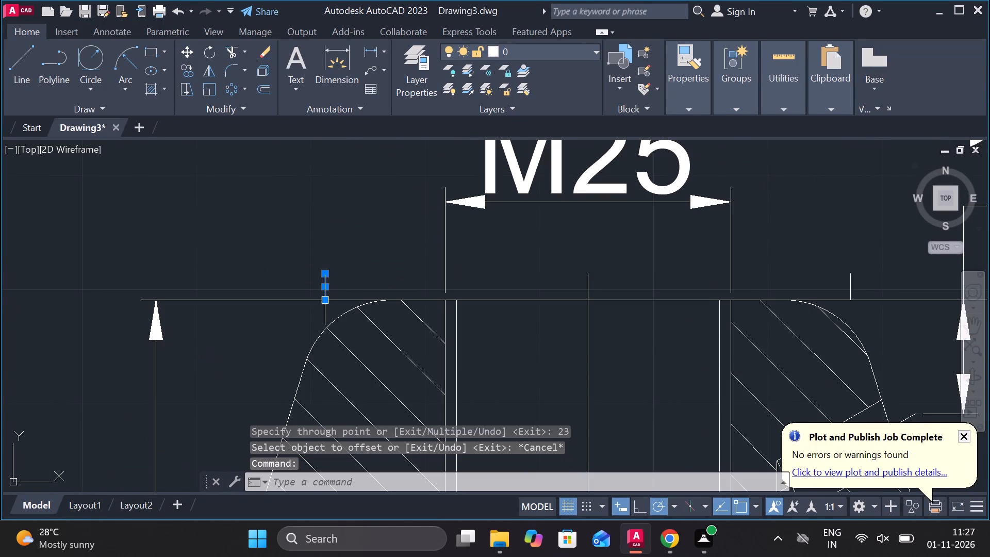
key(Escape)
key(w)
key(Escape)
text(EX)
key(space)
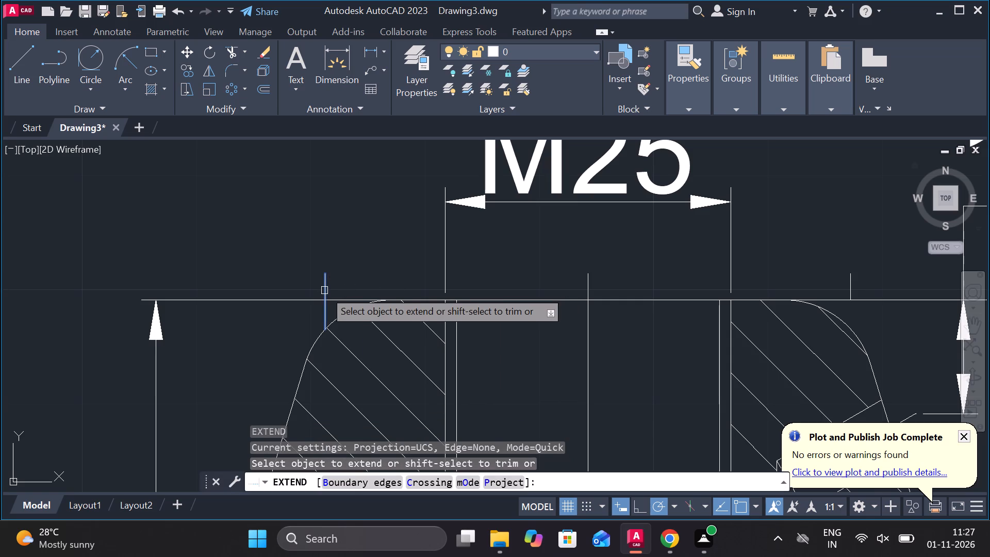
click(324, 290)
click(852, 287)
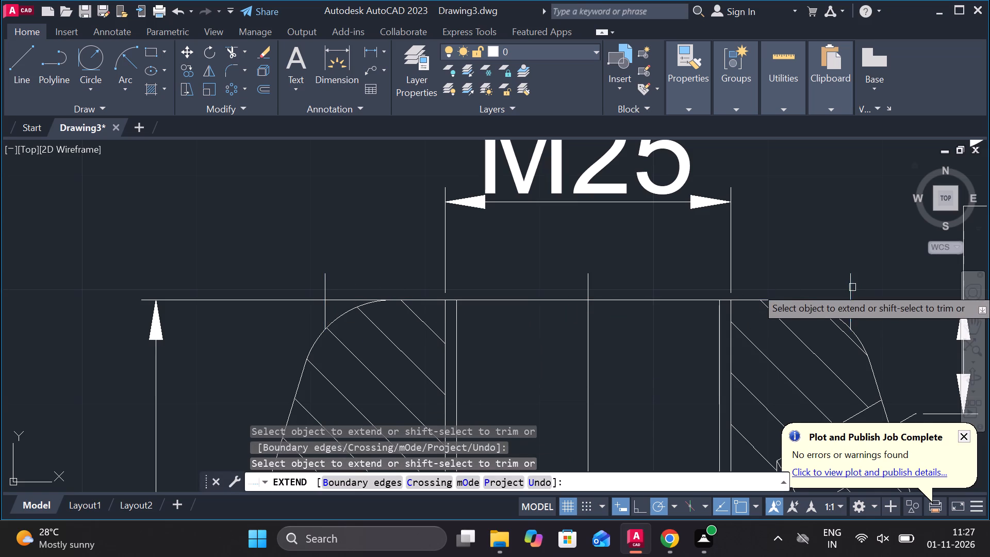
scroll(795, 309, down, 1)
key(Escape)
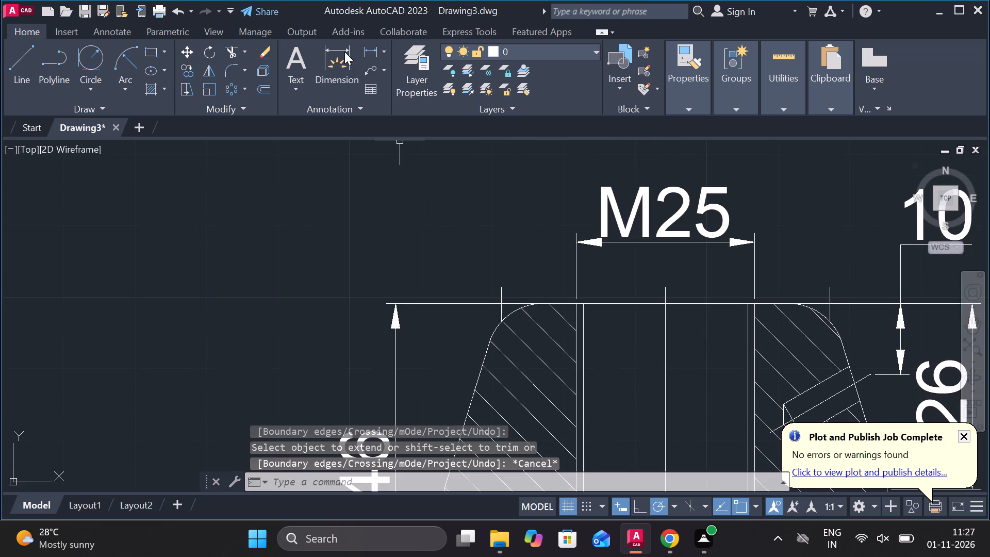
Dimension the horizontal distance between the two offset vertical lines, placing it above the M25 dimension.
click(344, 52)
click(502, 302)
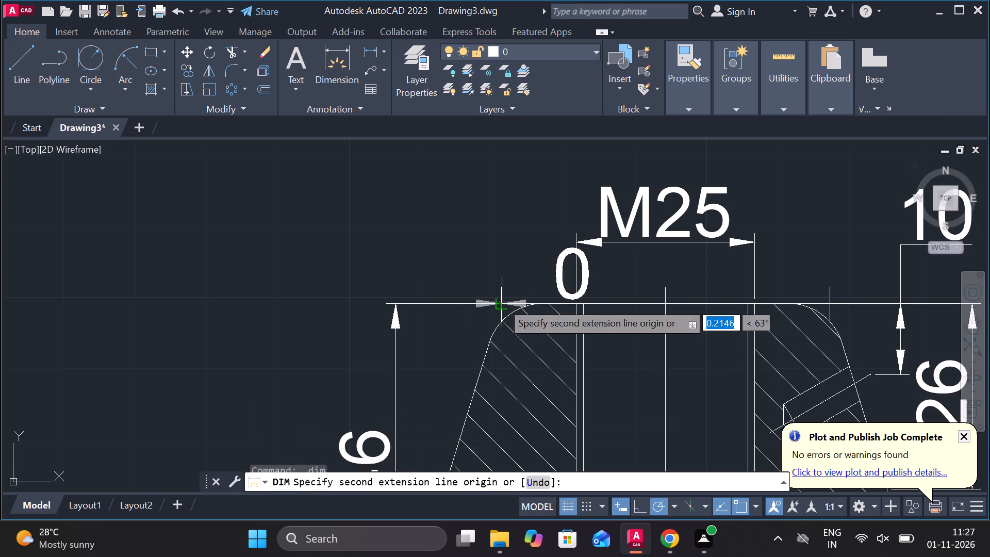
click(832, 302)
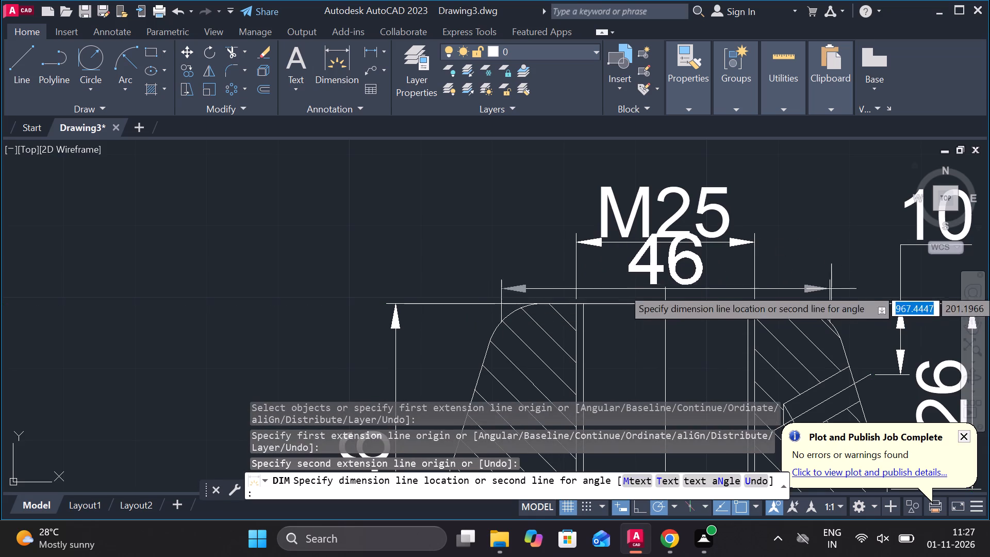
middle_drag(824, 275, 774, 346)
click(742, 217)
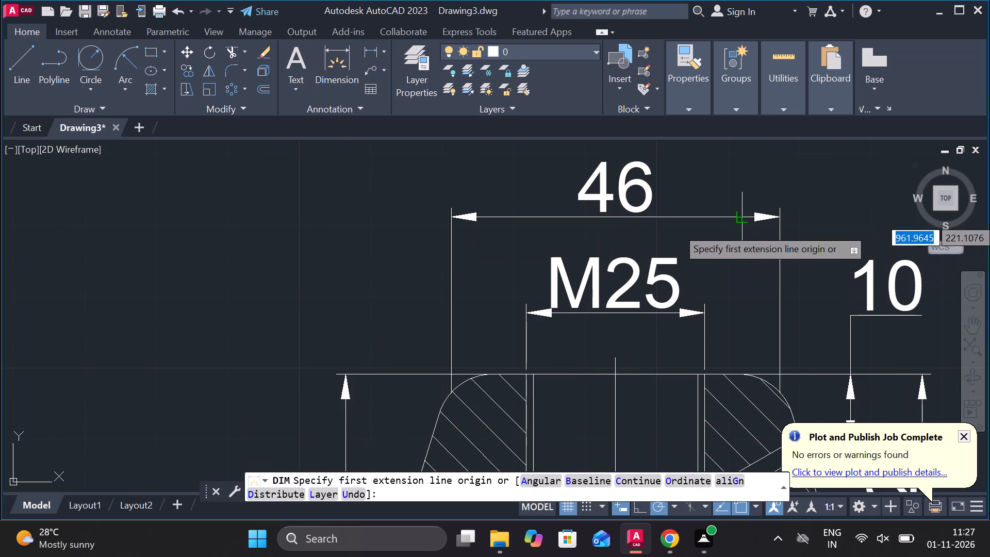
key(Escape)
Add a diameter symbol in front of the 46 dimension text above M25.
double_click(612, 186)
key(Escape)
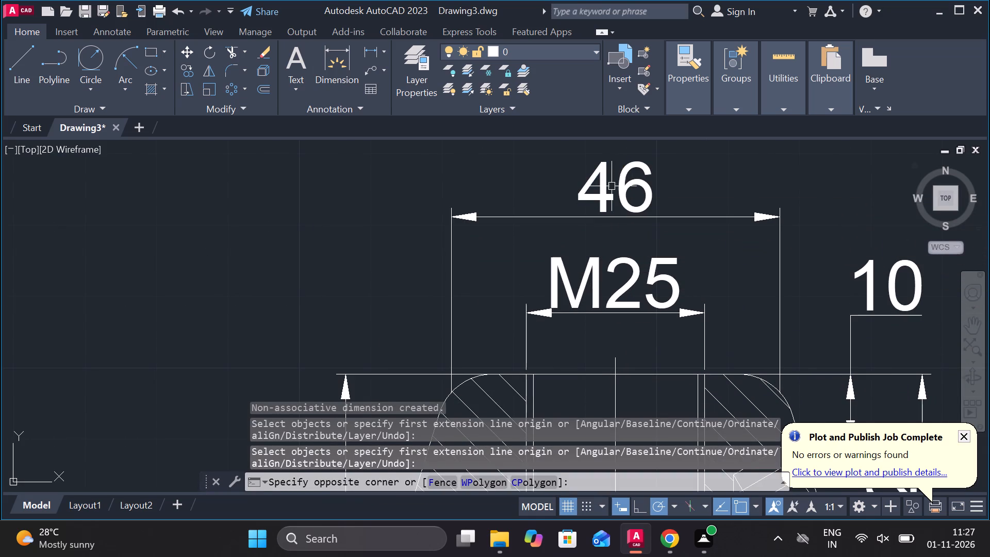
double_click(595, 188)
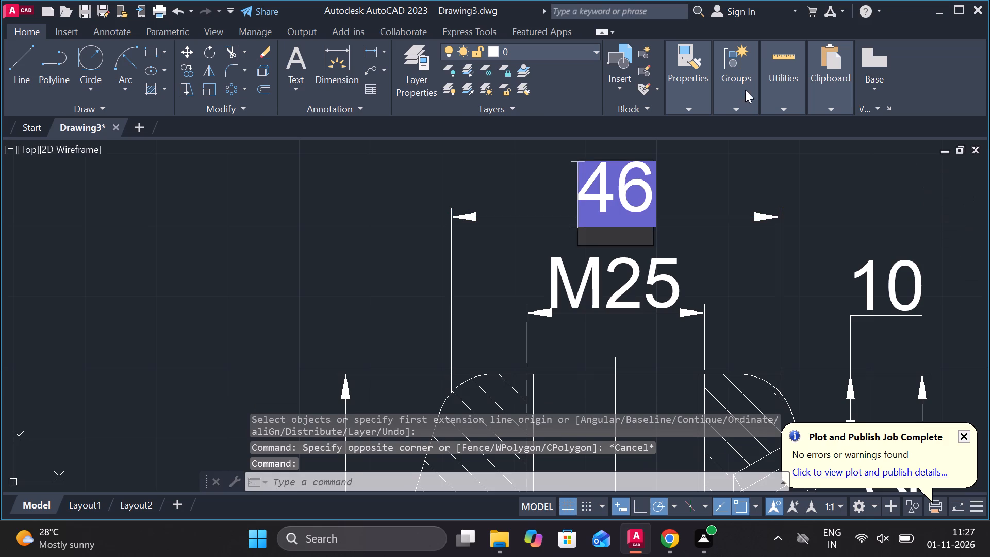
click(672, 91)
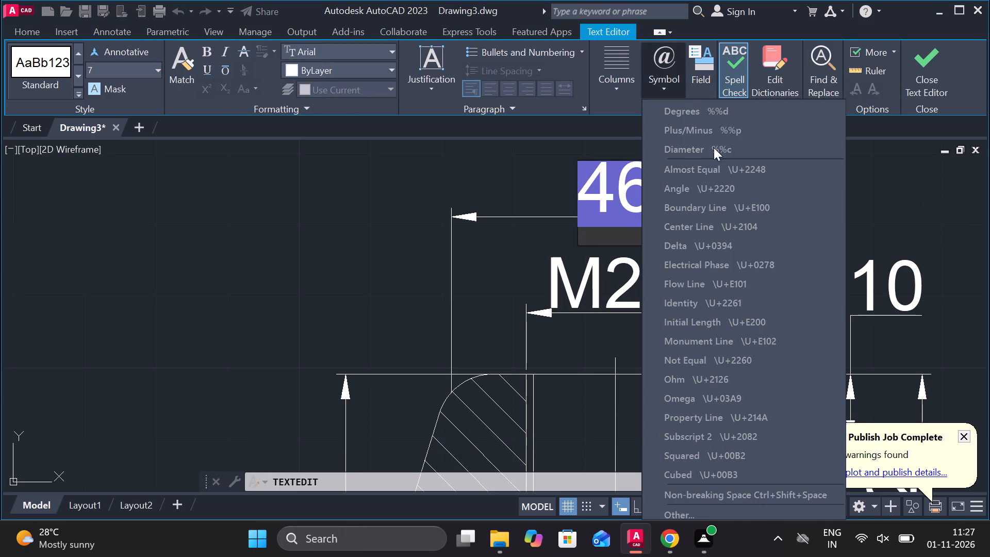
click(698, 153)
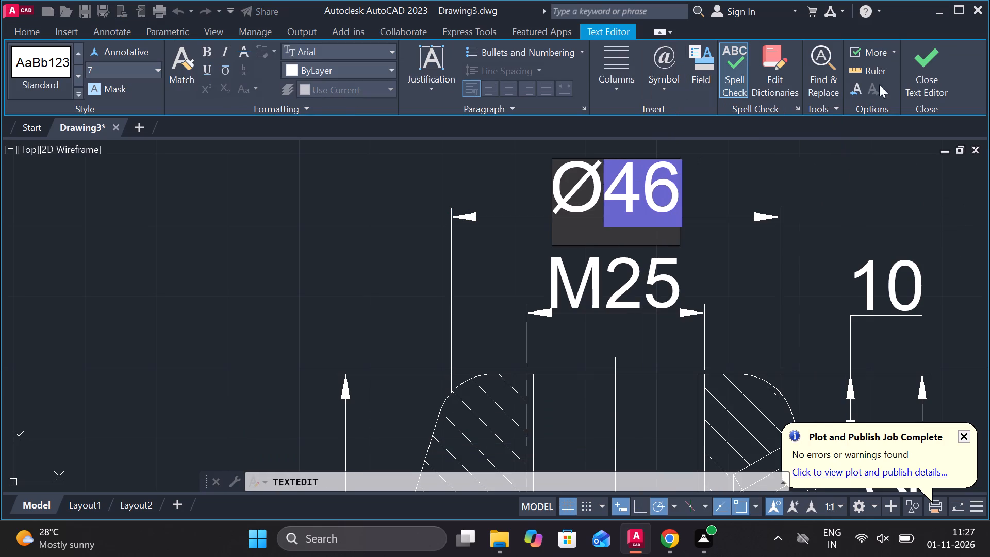
click(916, 79)
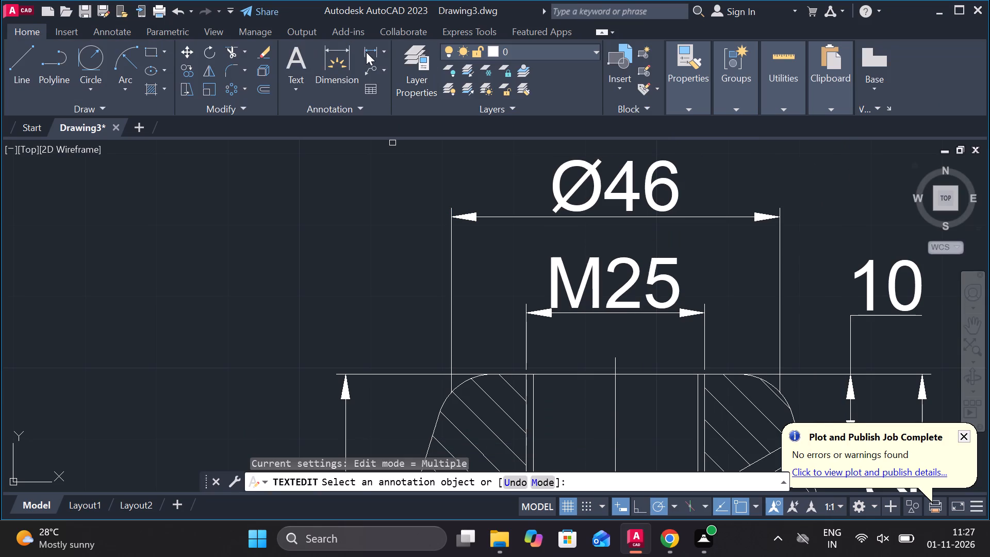
Add a radius dimension to the tapered part's upper-left rounded corner, placing its text outside the part.
click(379, 54)
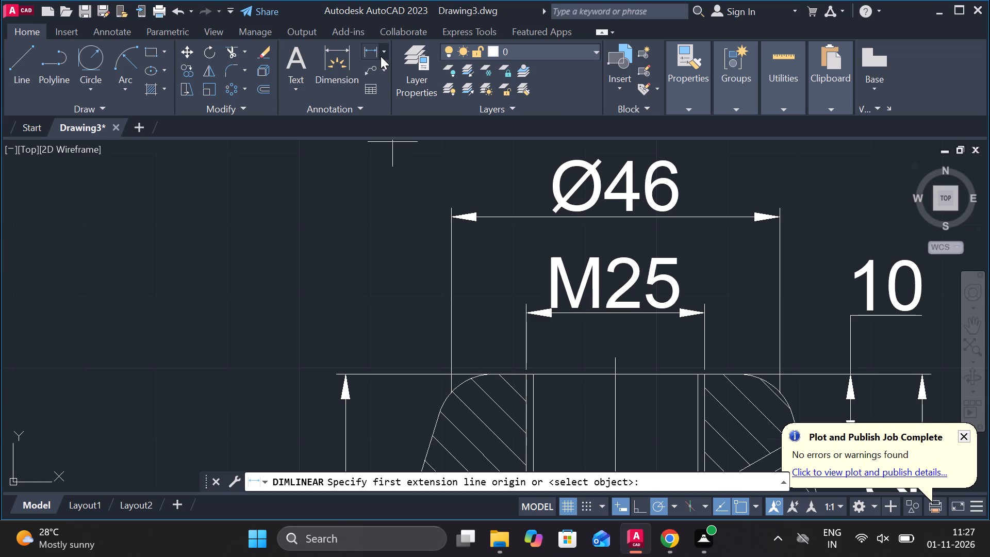
click(381, 56)
click(394, 211)
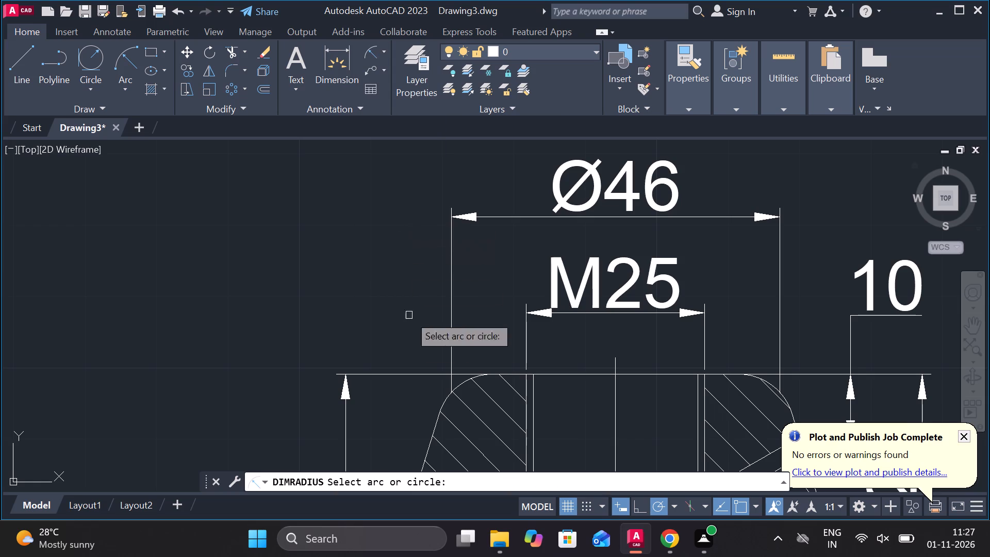
click(444, 397)
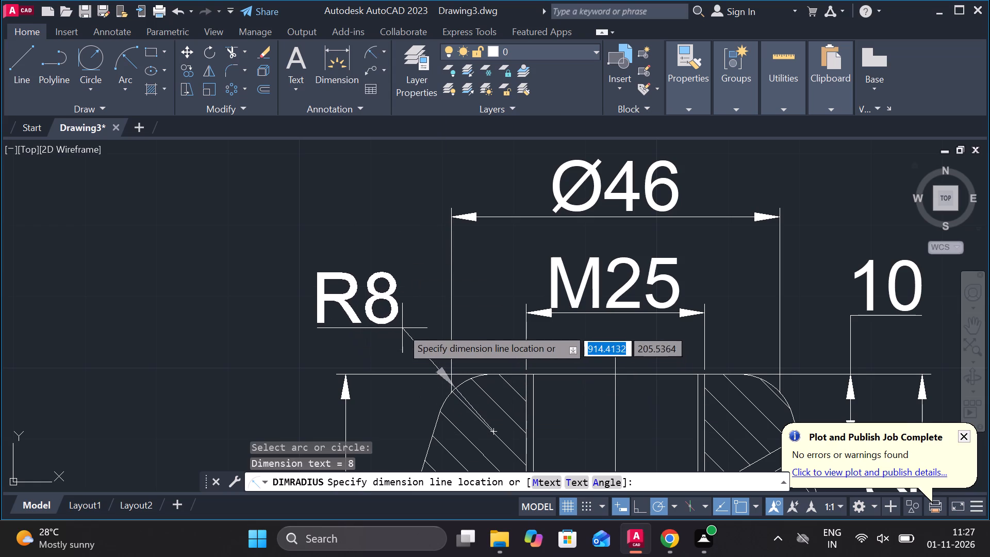
click(401, 327)
Add a vertical linear dimension from the part's lower-right base corner to the R50 arc's centre point, placed to the right.
scroll(433, 326, down, 2)
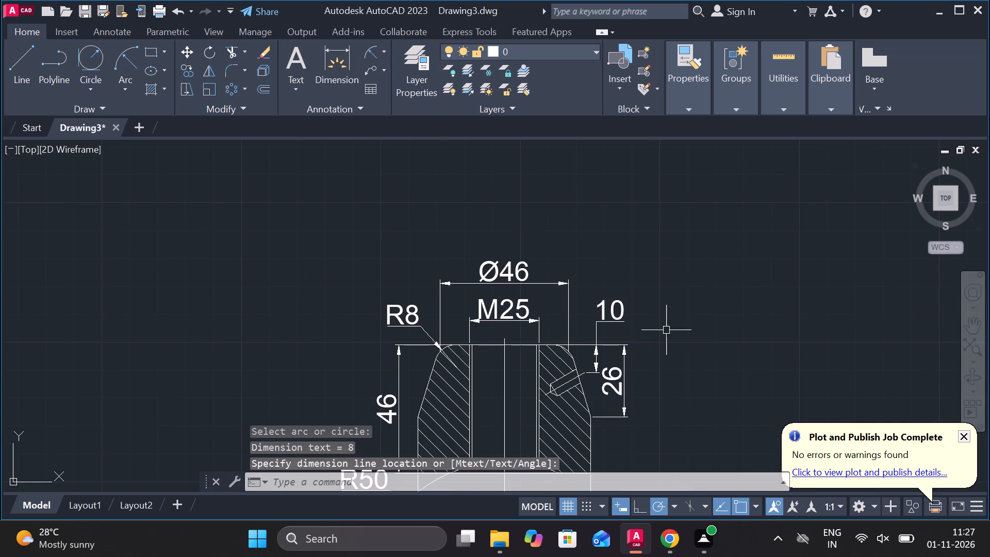
scroll(667, 330, down, 1)
middle_drag(667, 330, 609, 165)
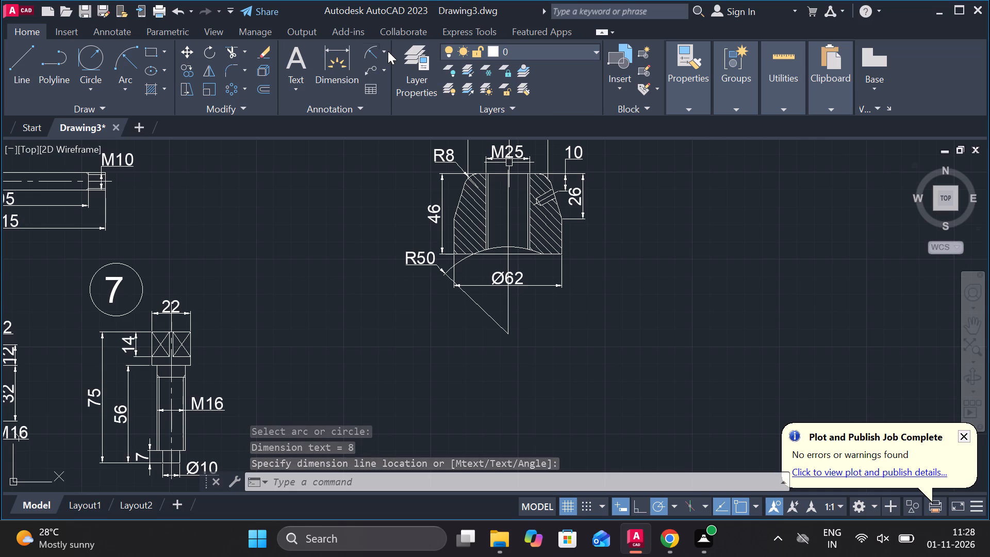
click(388, 51)
click(397, 76)
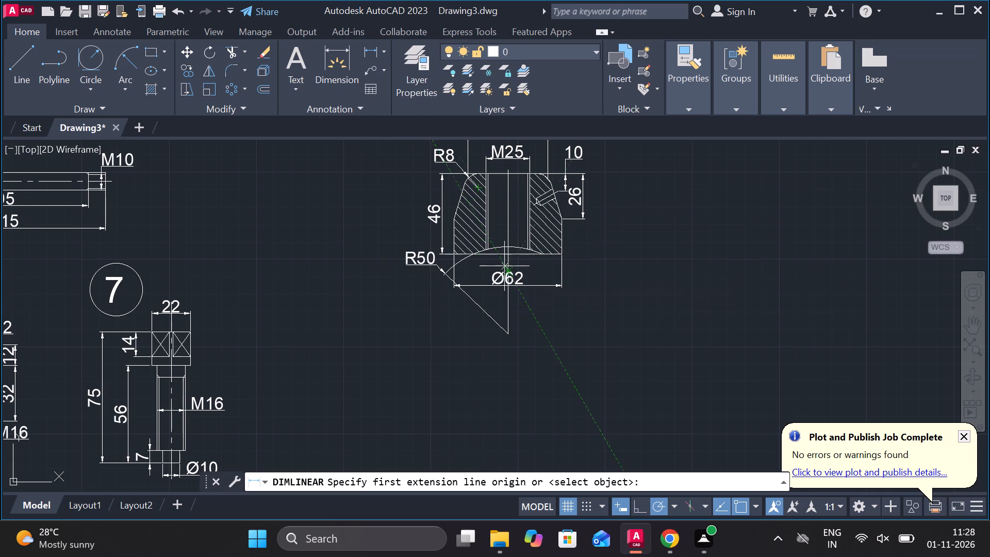
scroll(514, 267, up, 2)
click(635, 239)
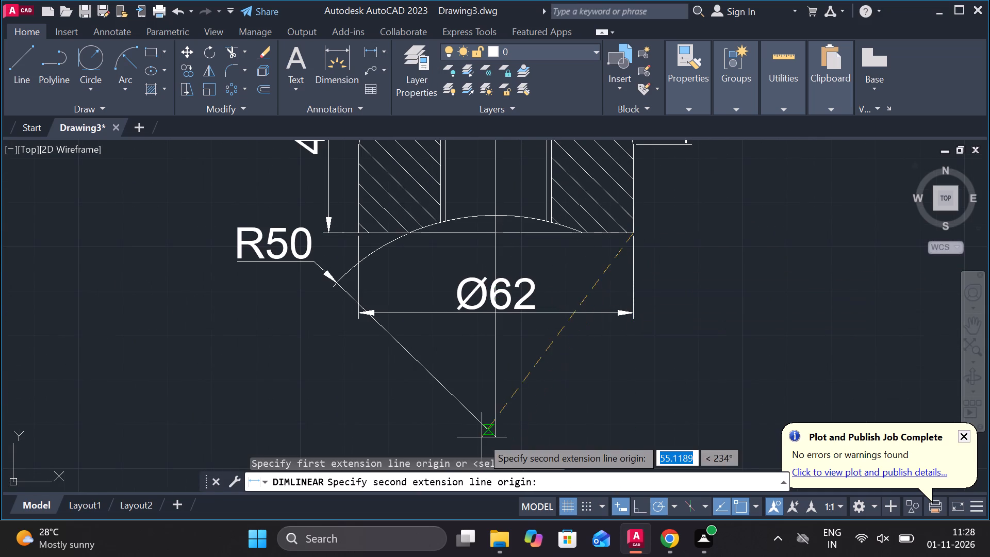
click(493, 437)
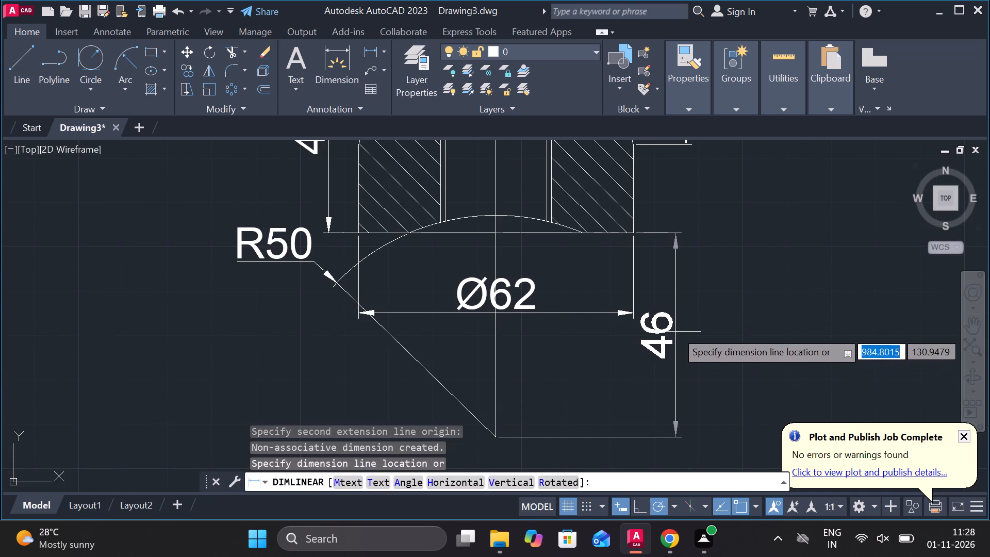
click(676, 330)
scroll(678, 329, down, 2)
key(Escape)
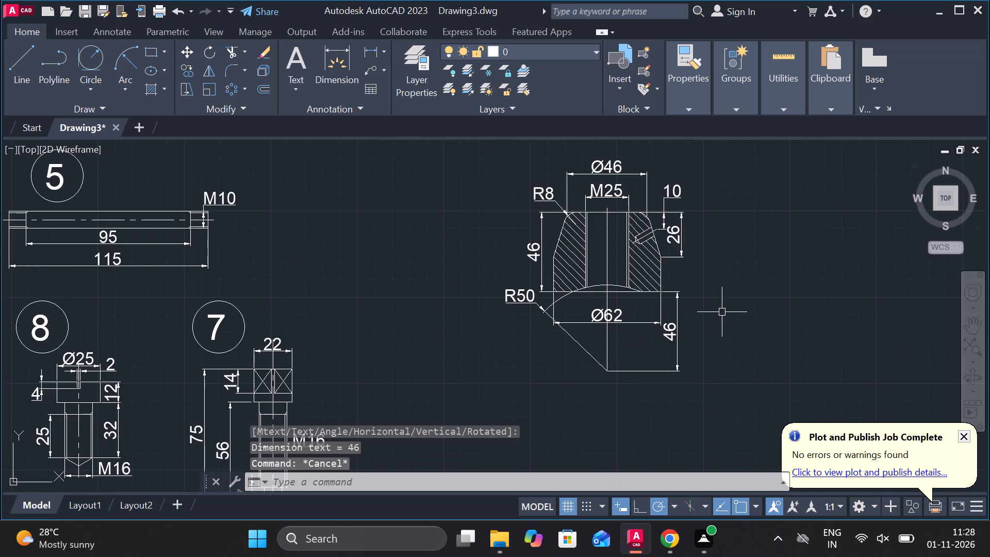
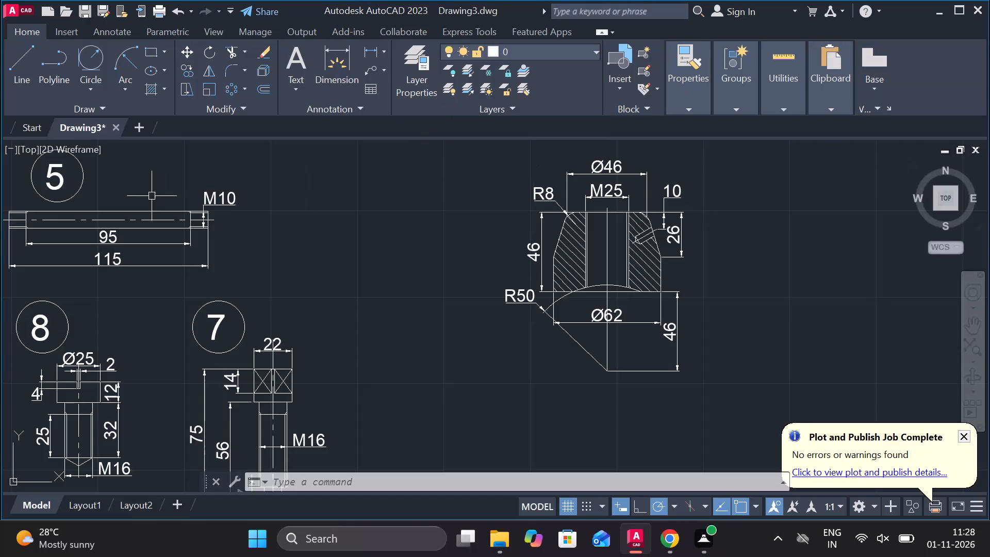
Copy the balloon numbered 5 to just above the hatched part with the Ø46 and M25 dimensions.
middle_drag(156, 196, 237, 293)
click(194, 291)
click(117, 241)
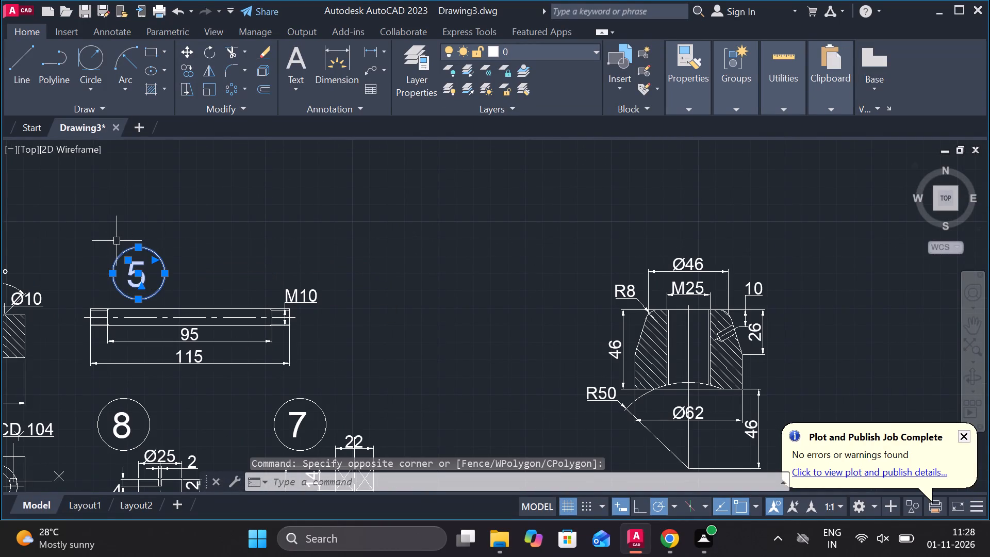
text(CO)
key(Return)
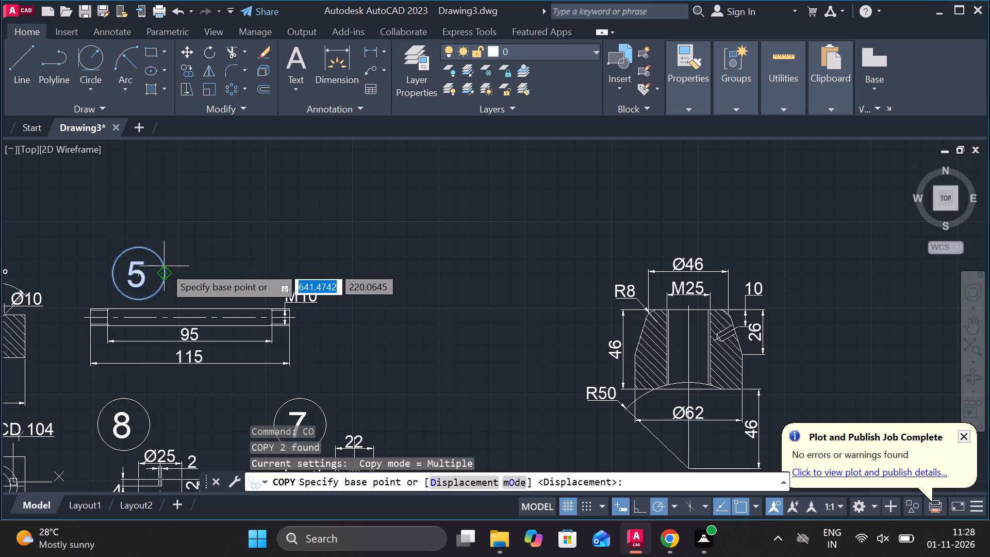
click(203, 276)
scroll(700, 273, up, 2)
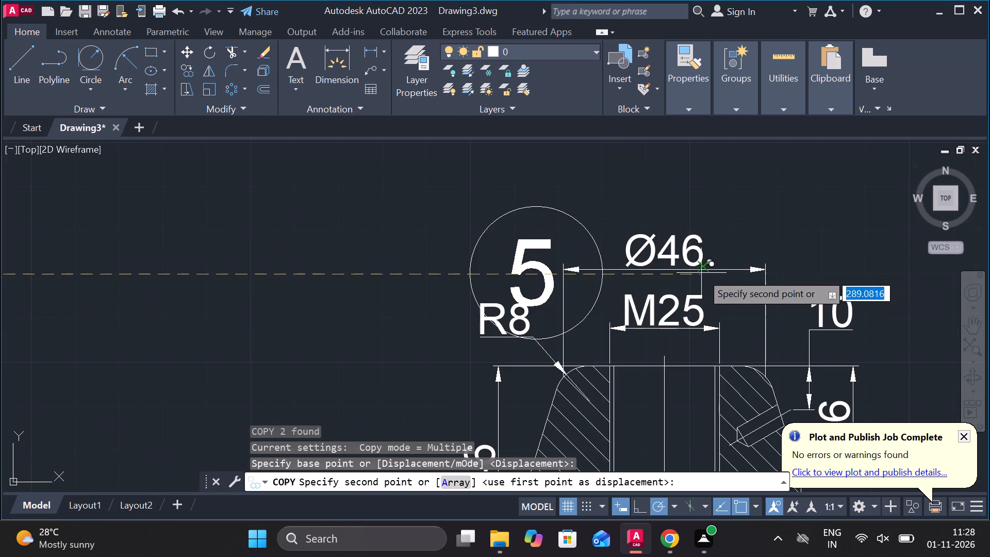
click(659, 191)
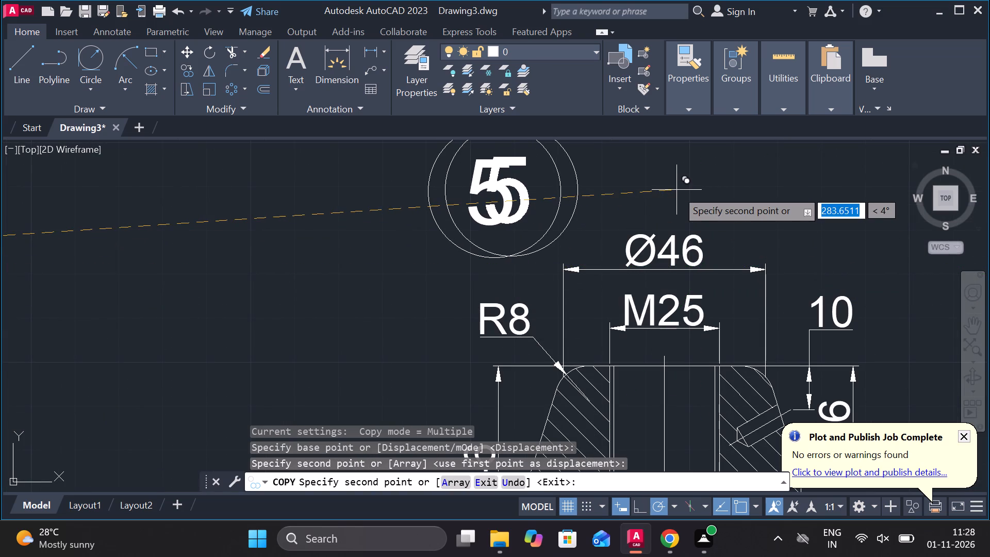
key(Escape)
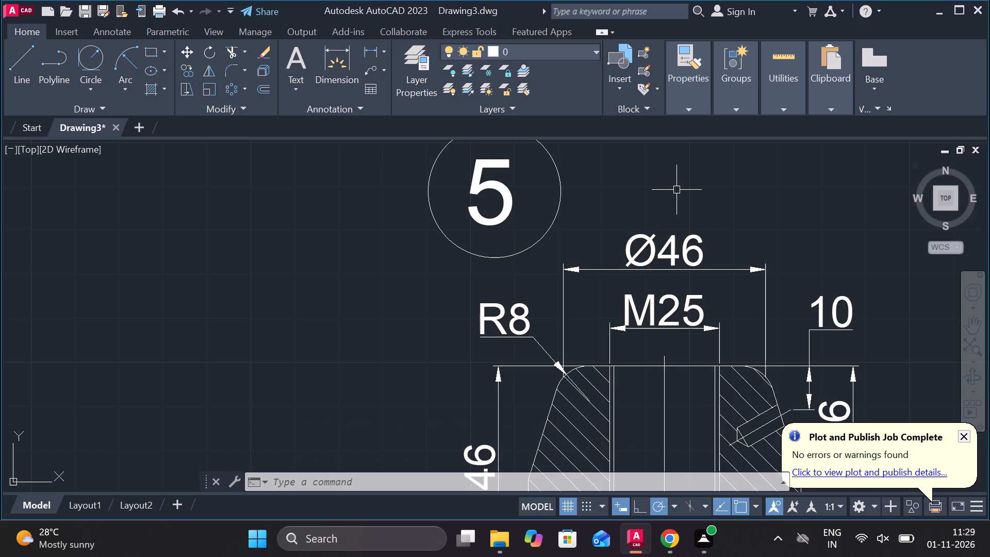
Change the number in the copied balloon above the hatched part to 4.
double_click(507, 218)
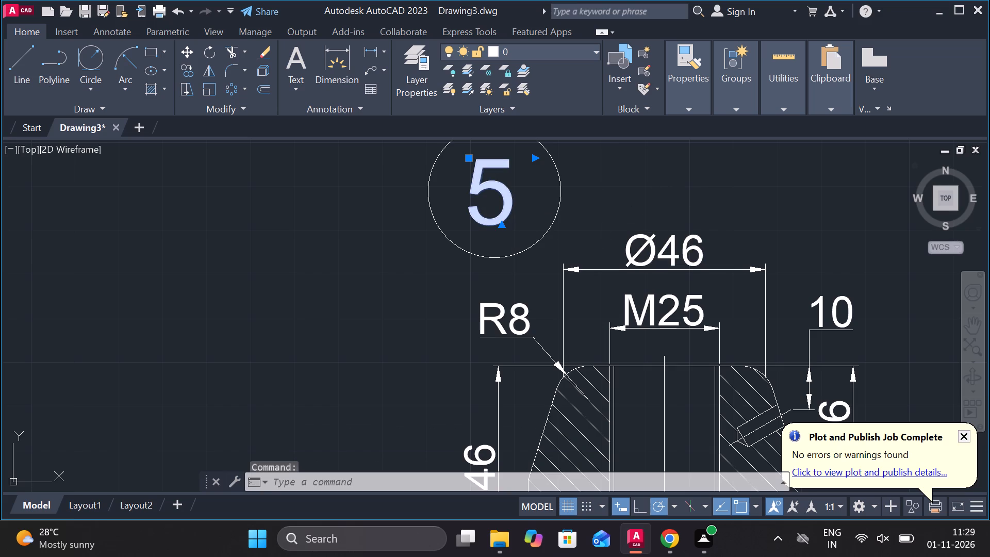
key(BackSpace)
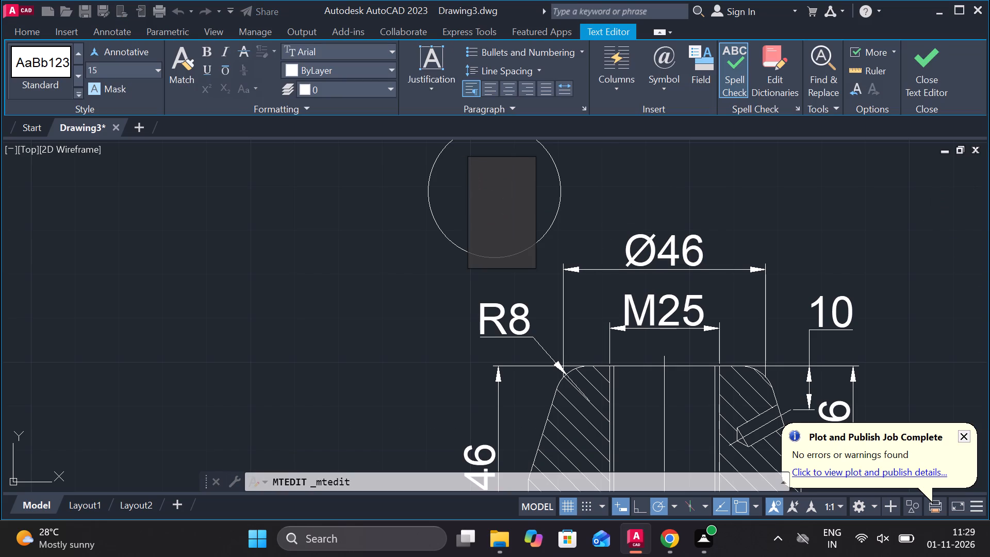
key(4)
click(933, 88)
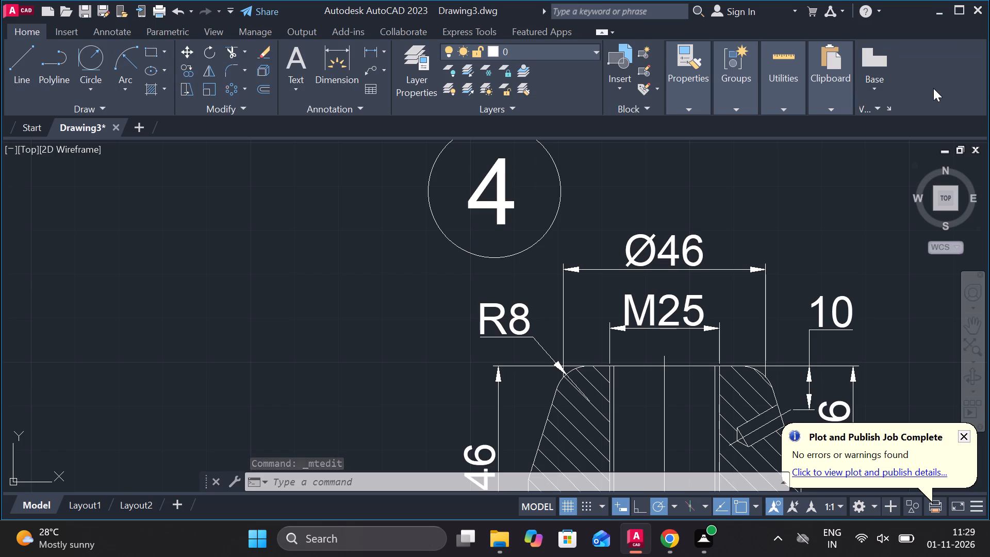
Draw a circle of diameter 40 in the empty space beside part 4.
scroll(775, 215, down, 2)
middle_drag(524, 323, 547, 330)
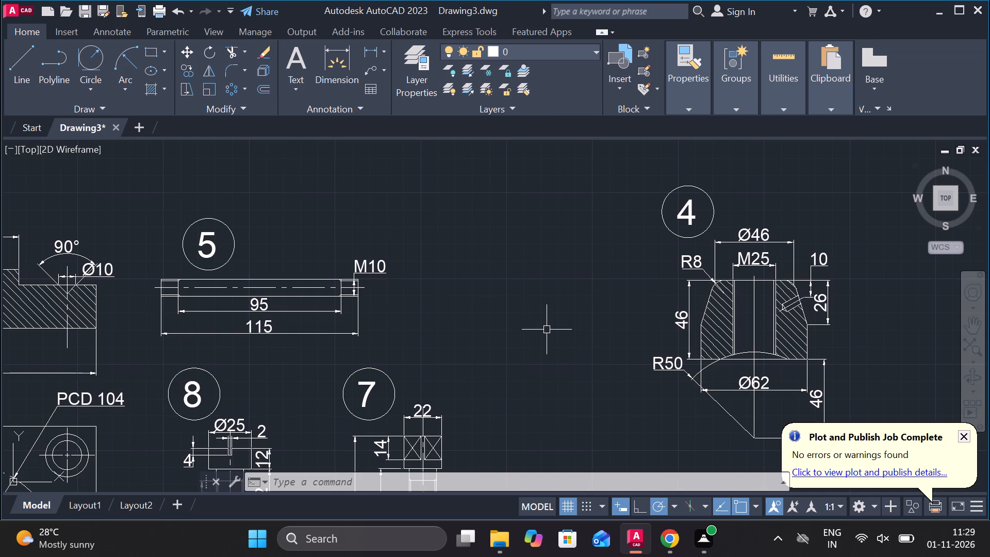
scroll(652, 332, down, 3)
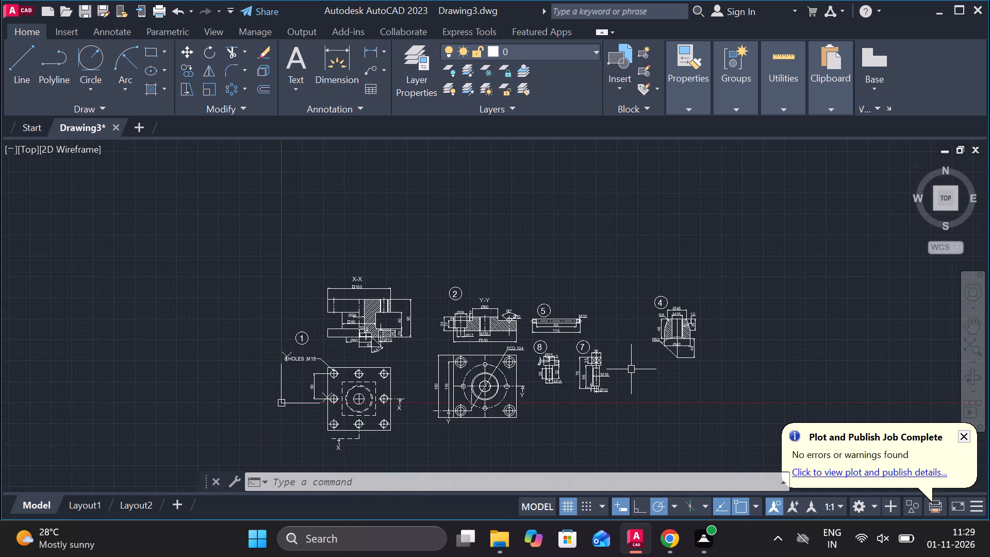
scroll(621, 354, up, 3)
scroll(621, 354, down, 1)
middle_drag(620, 357, 547, 357)
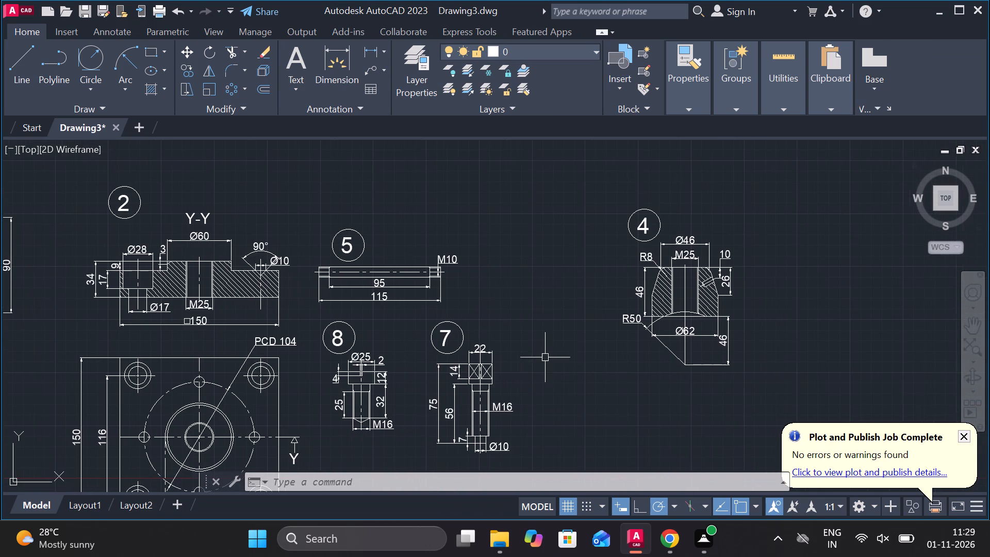
middle_drag(560, 353, 228, 267)
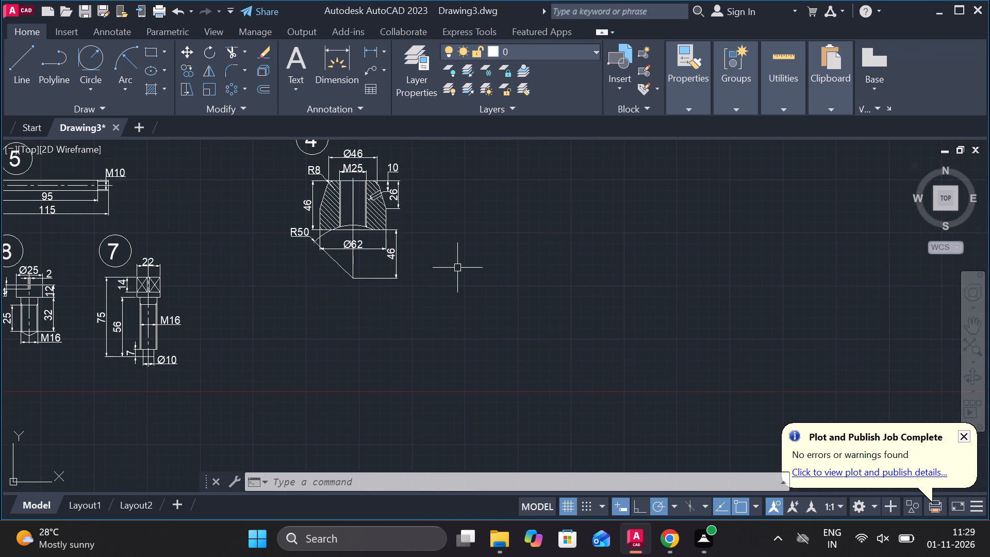
middle_drag(457, 267, 419, 389)
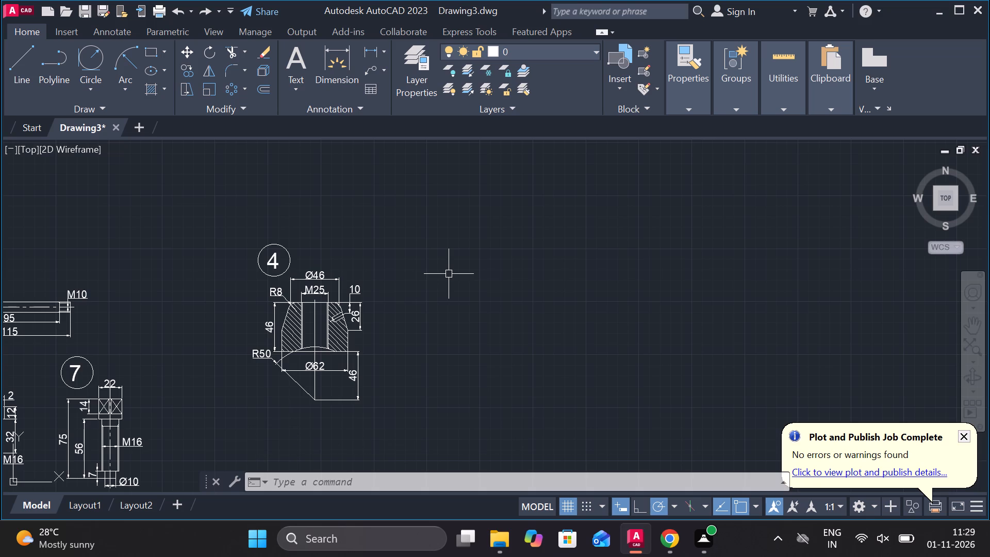
text(C)
key(space)
click(517, 275)
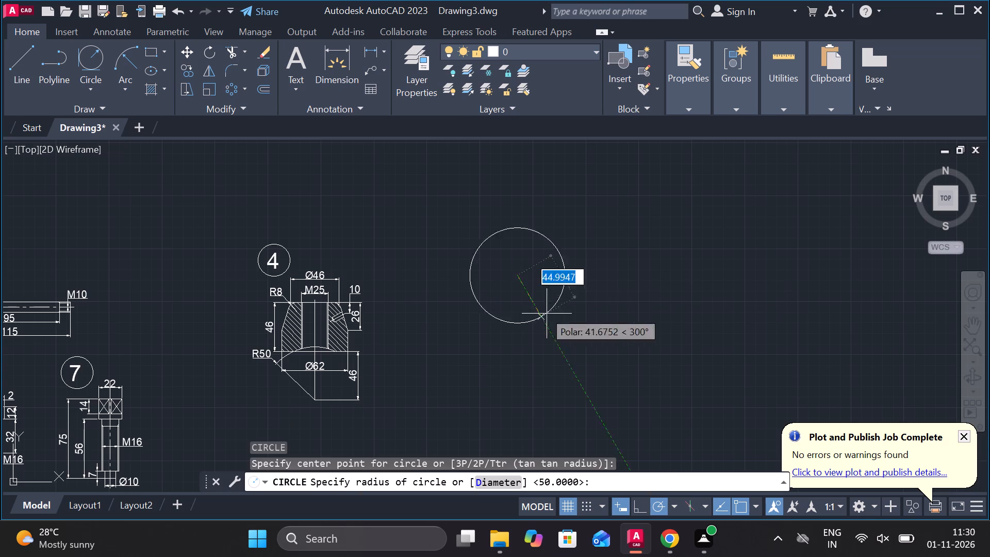
text(D)
key(space)
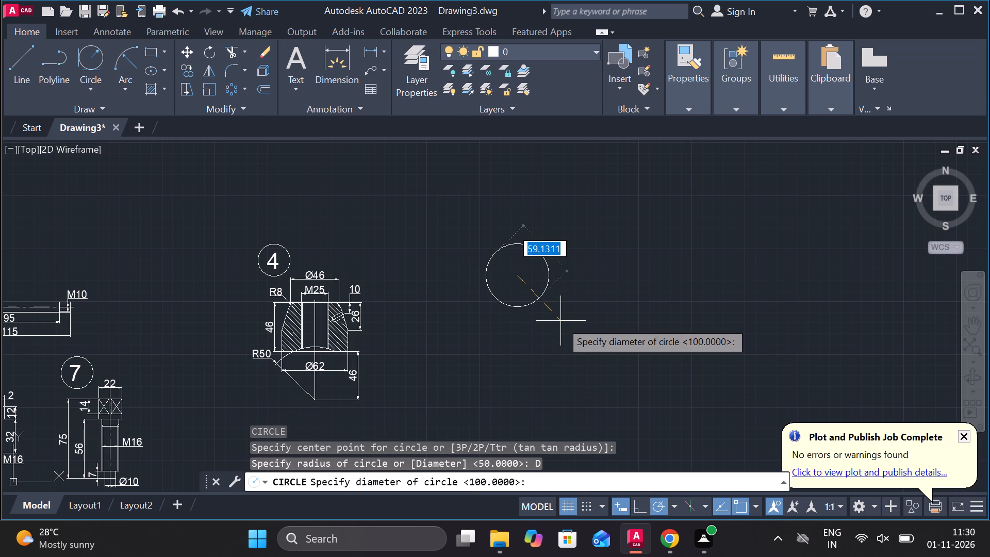
text(40)
key(Return)
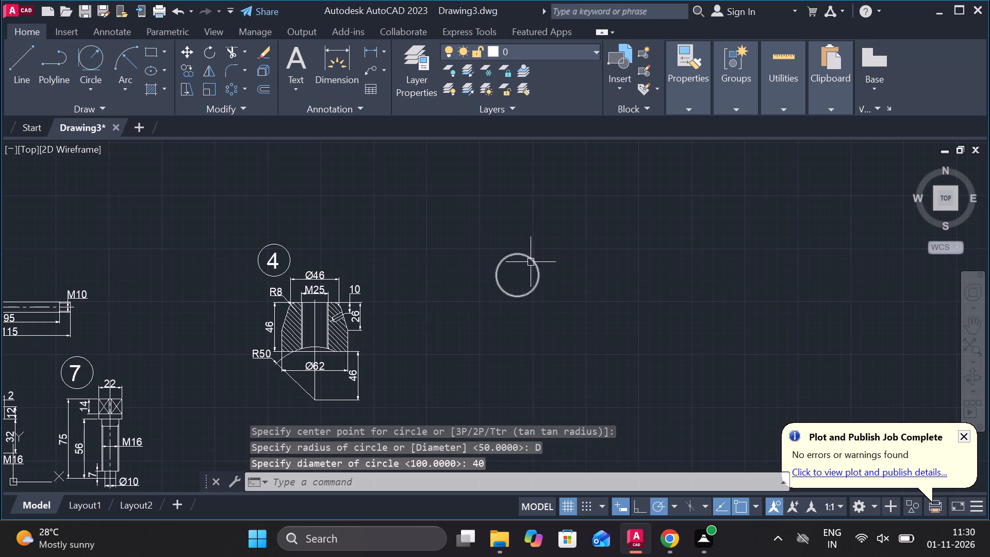
scroll(531, 262, up, 2)
key(Escape)
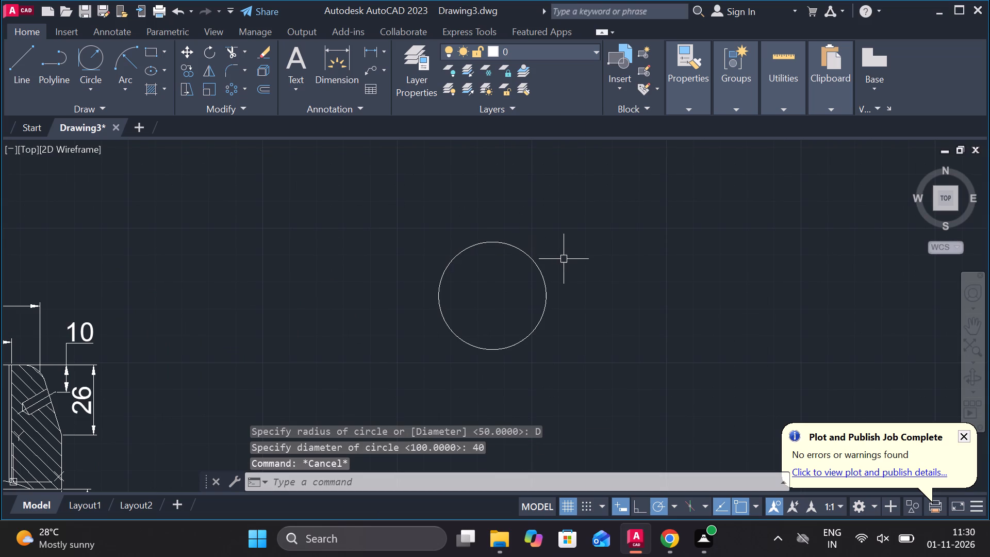
Draw a line 38 straight down from the circle's top quadrant, continuing horizontally outward past the circle for about 44.
key(l)
key(Return)
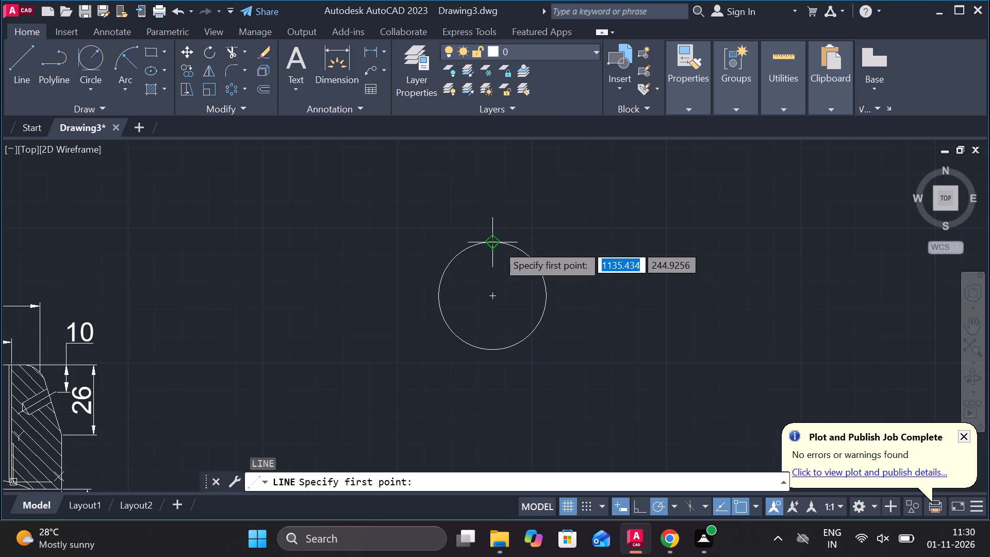
click(497, 244)
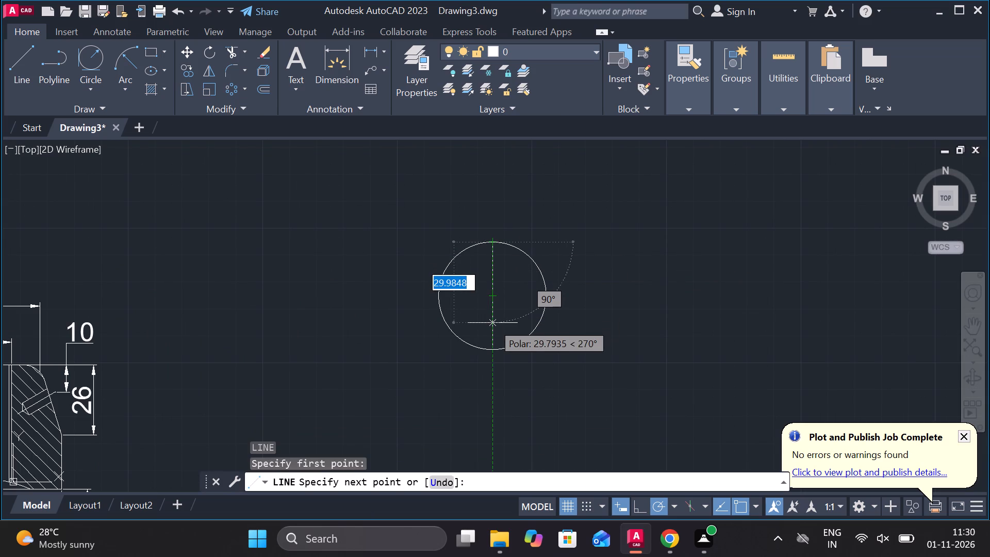
text(38)
key(Return)
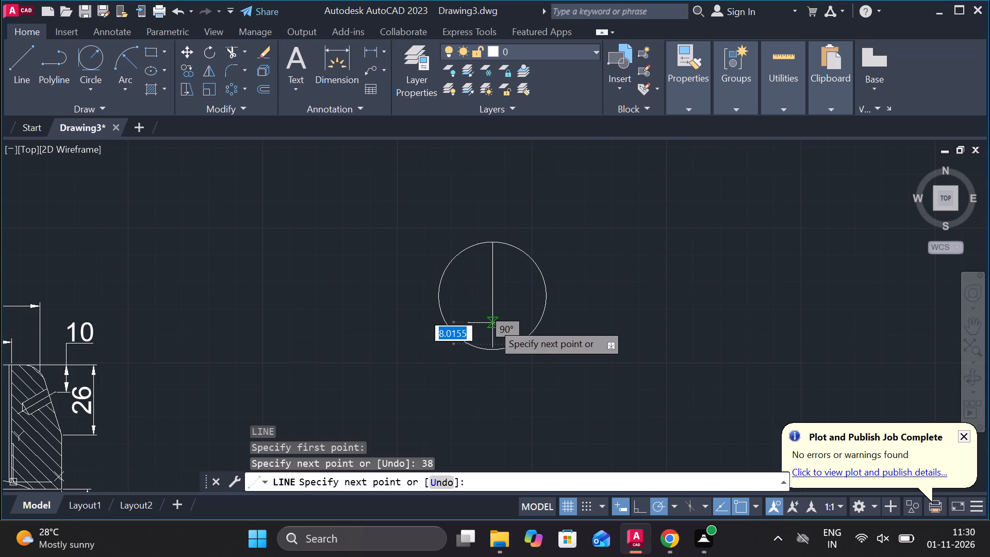
click(610, 339)
key(Escape)
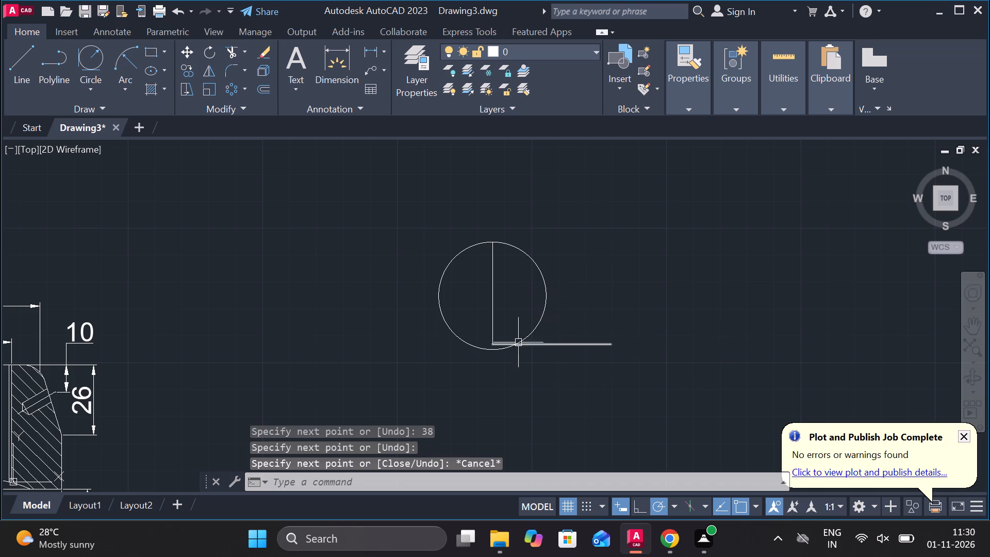
Lengthen the horizontal line from its inner end so it extends past the opposite side of the circle.
scroll(515, 341, up, 2)
click(500, 349)
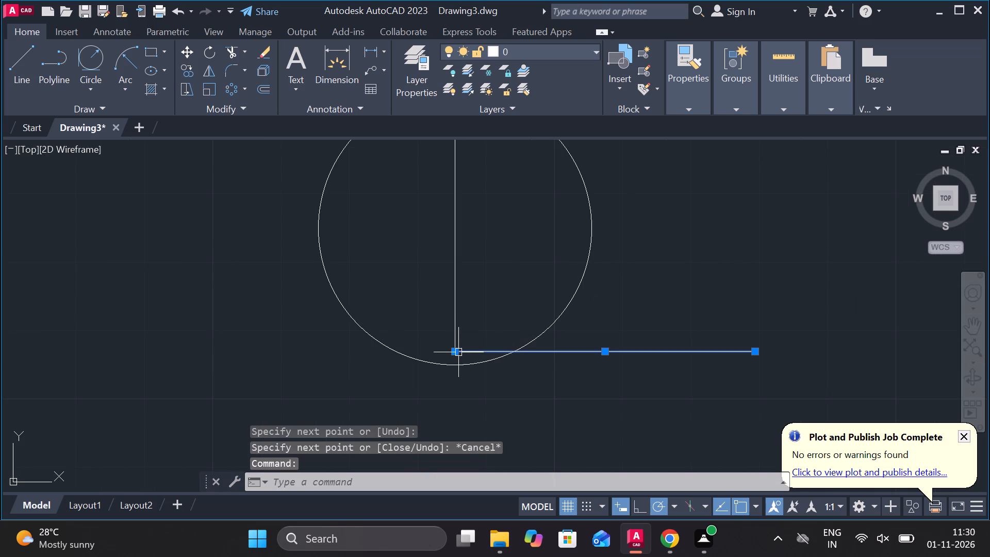
click(488, 386)
click(290, 364)
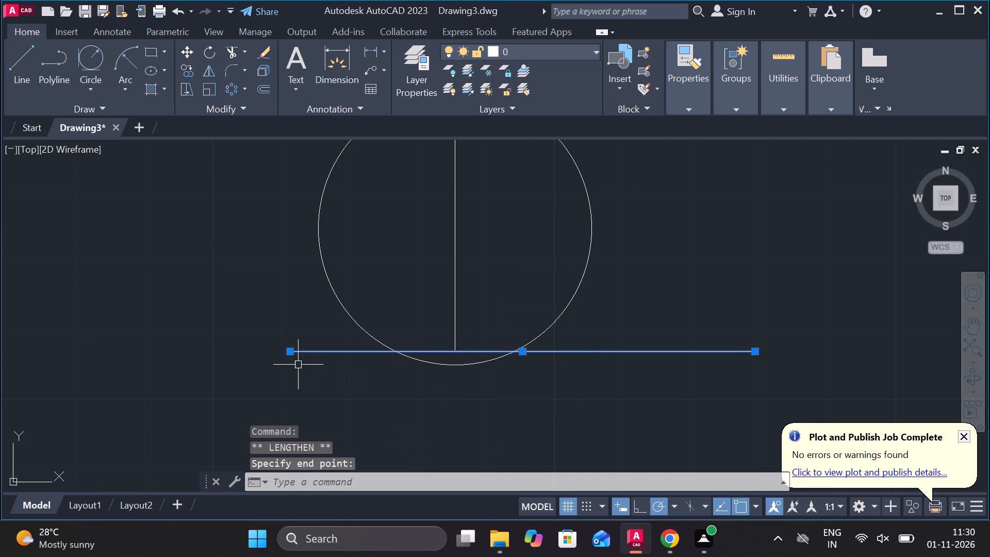
key(Escape)
Trim the horizontal line's ends outside the circle and the arc below it, leaving a flat-bottomed circle.
text(TR)
key(space)
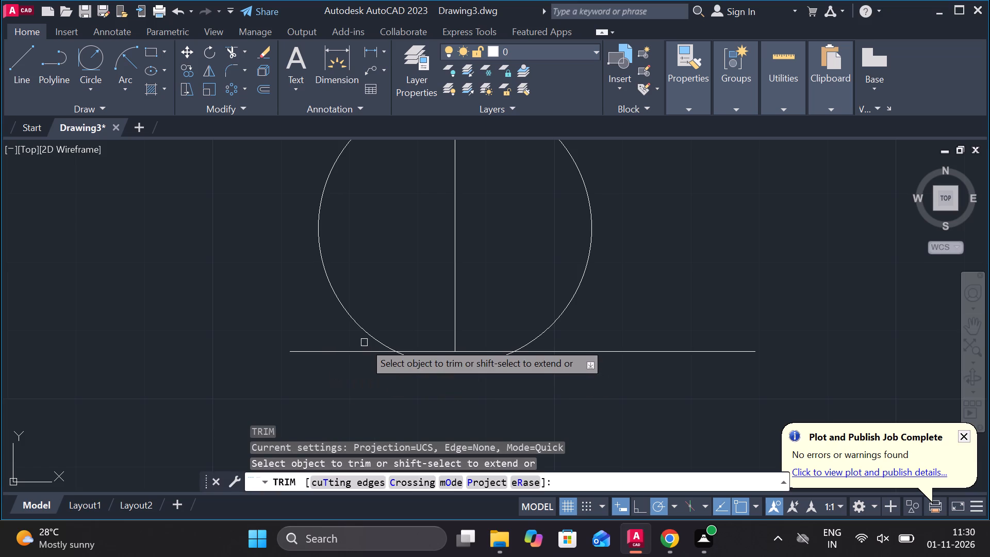
click(364, 349)
click(423, 362)
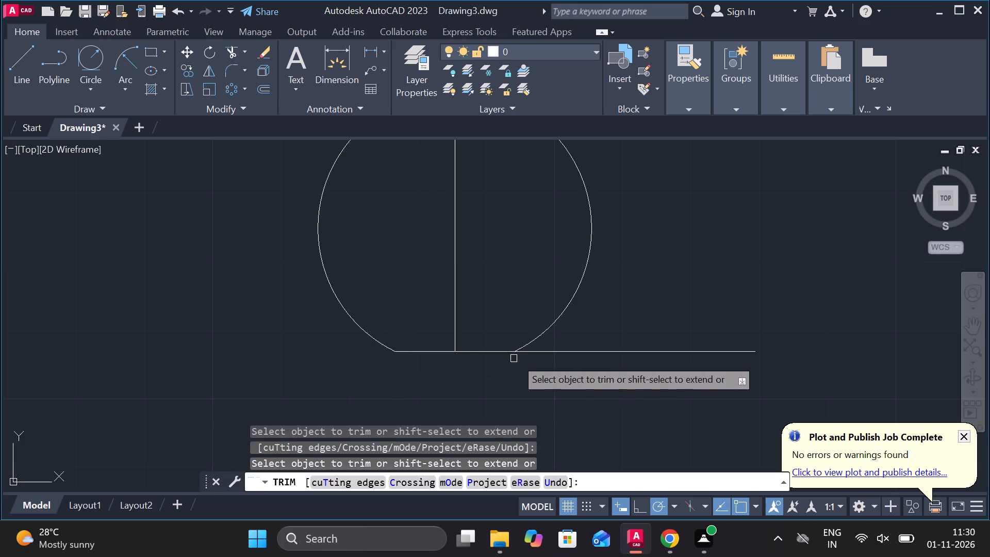
click(567, 353)
scroll(591, 343, down, 1)
key(Escape)
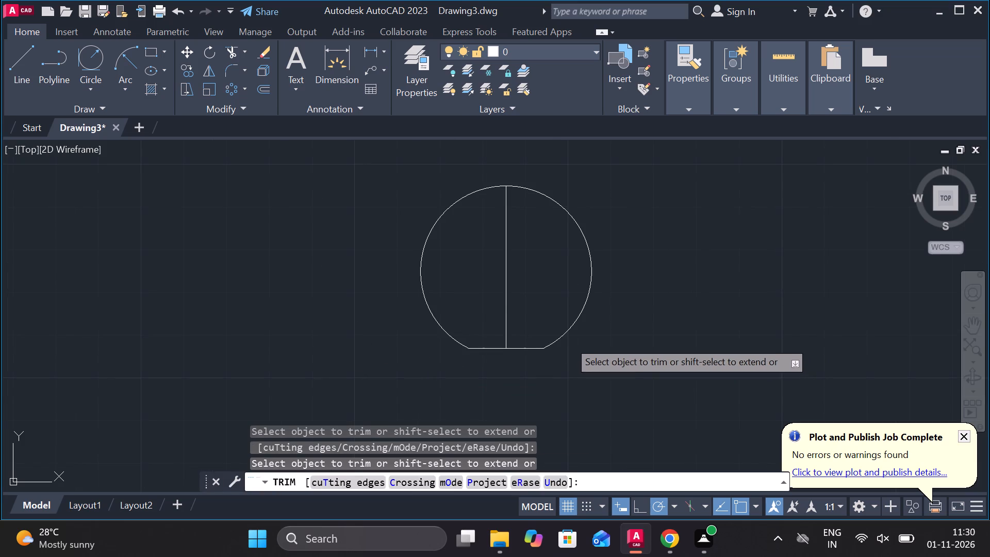
Offset the vertical centre line by 5 to each side.
click(509, 301)
scroll(509, 301, up, 1)
key(Escape)
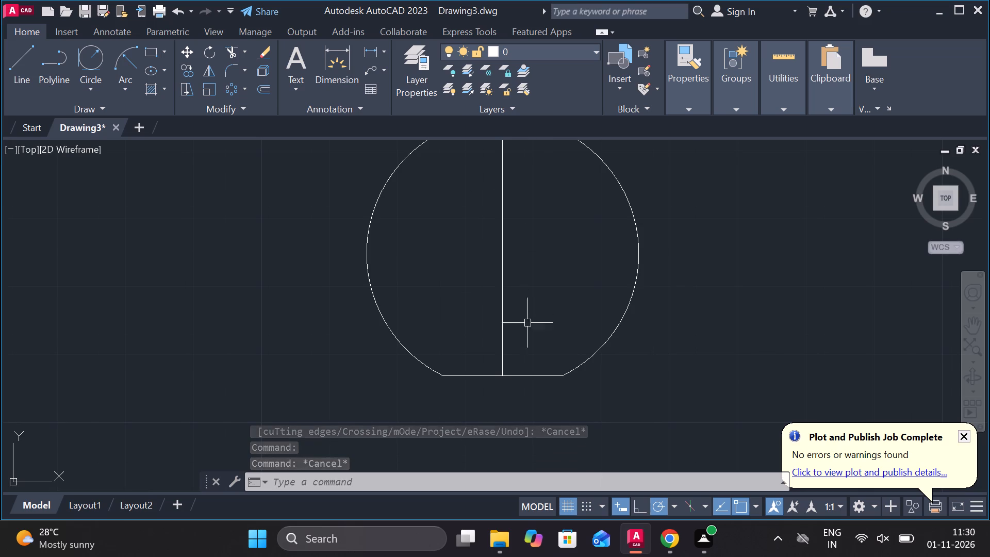
click(502, 318)
key(o)
key(Return)
key(Return)
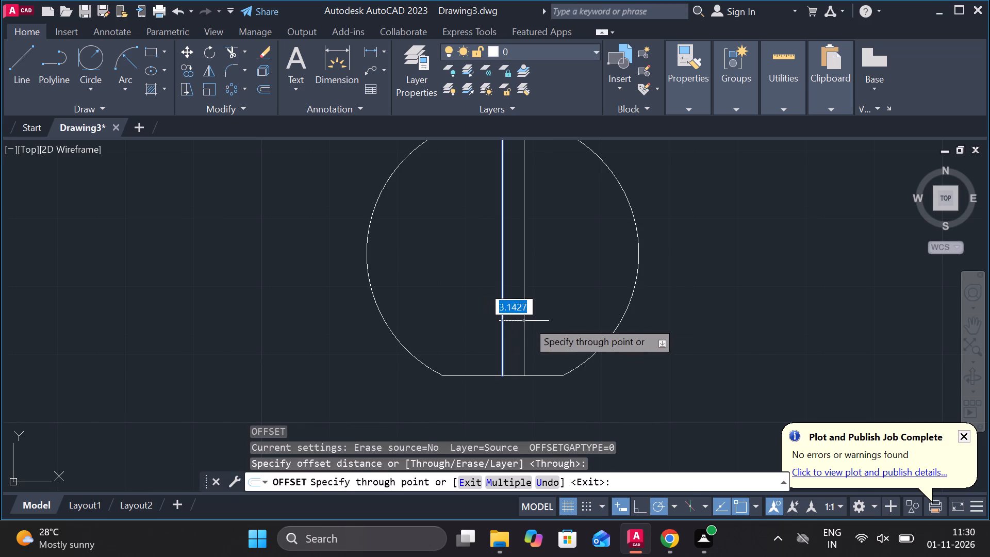
text(5)
key(space)
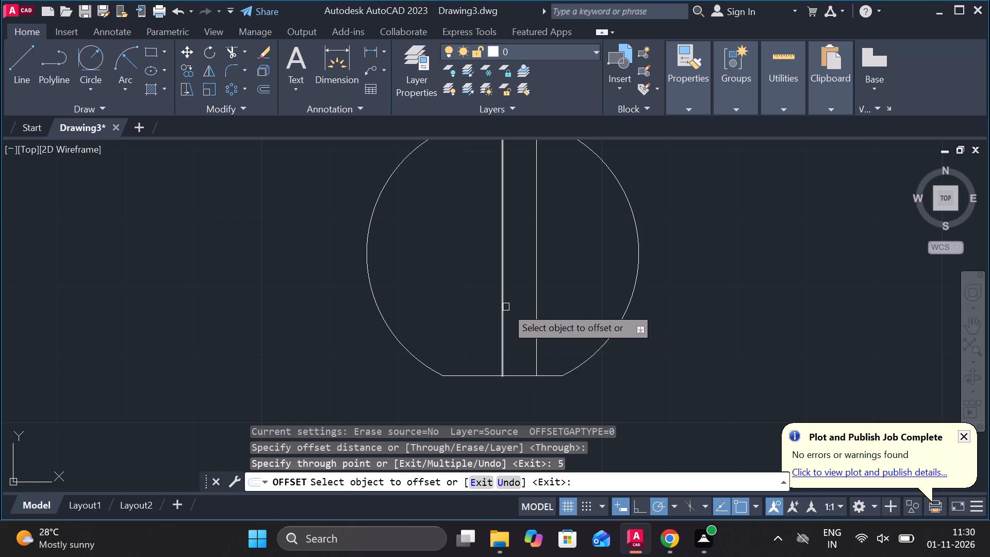
click(506, 307)
text(5)
key(space)
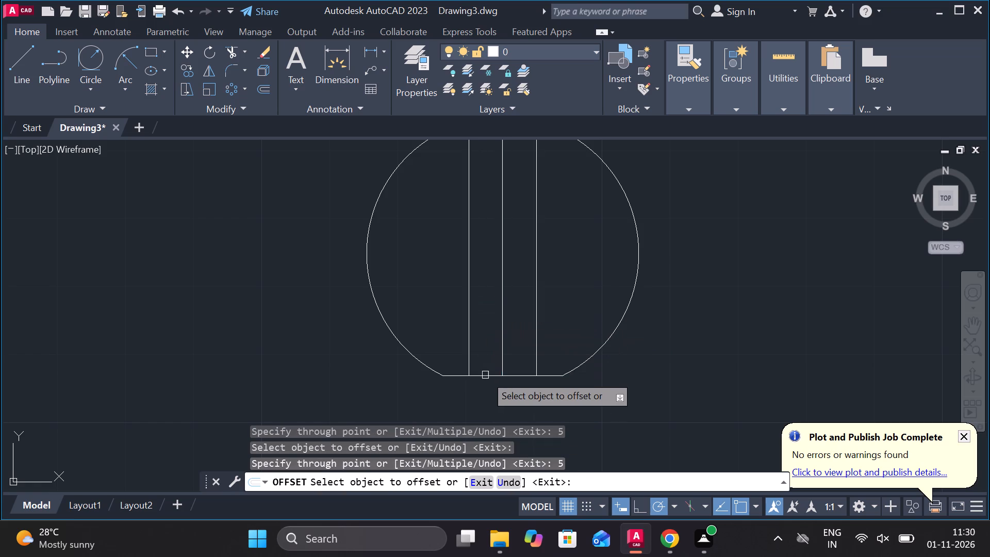
Offset the flat bottom edge upward by 10.
click(485, 375)
text(10)
key(Return)
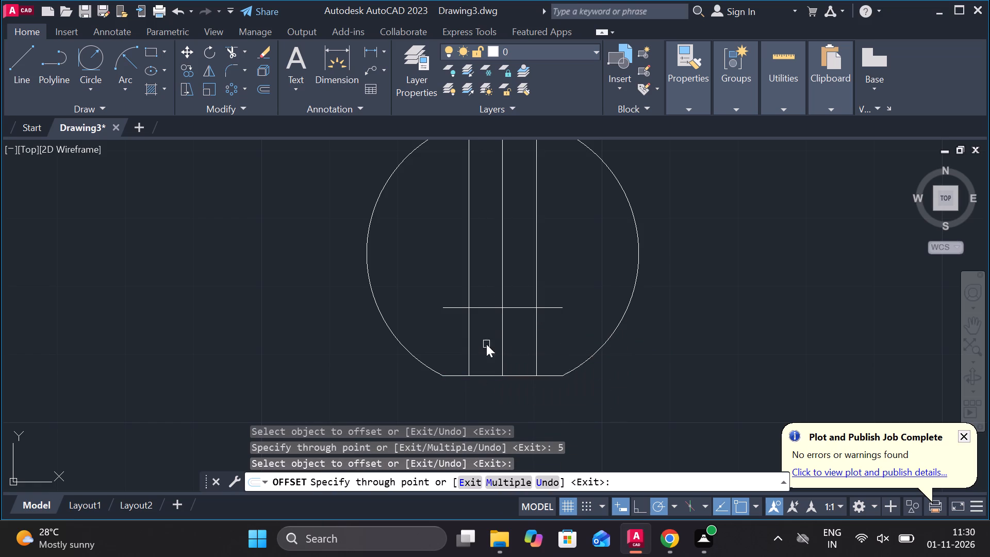
key(Escape)
Trim the offset lines to leave a 10 by 10 square slot outline at the flat bottom edge.
text(TR)
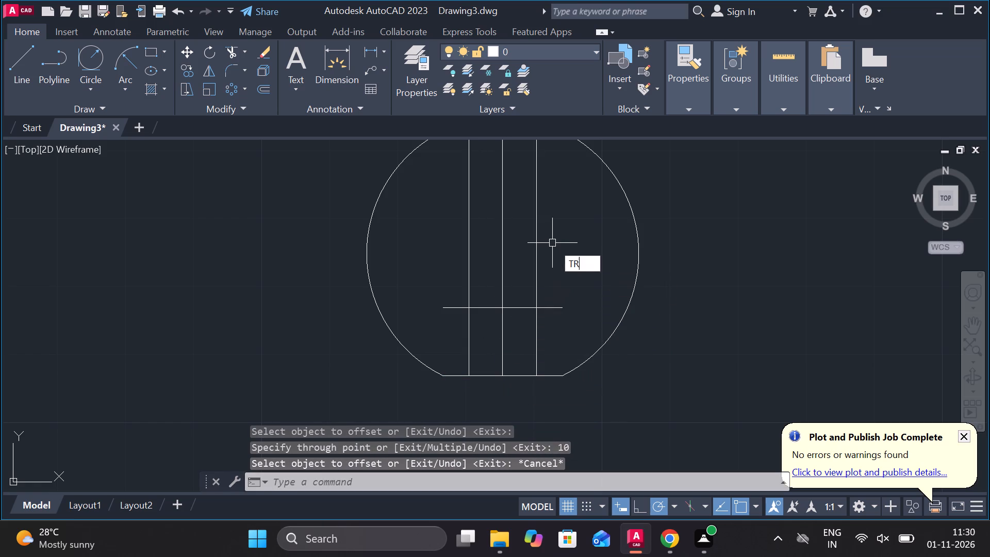
key(space)
click(552, 236)
click(524, 218)
click(479, 249)
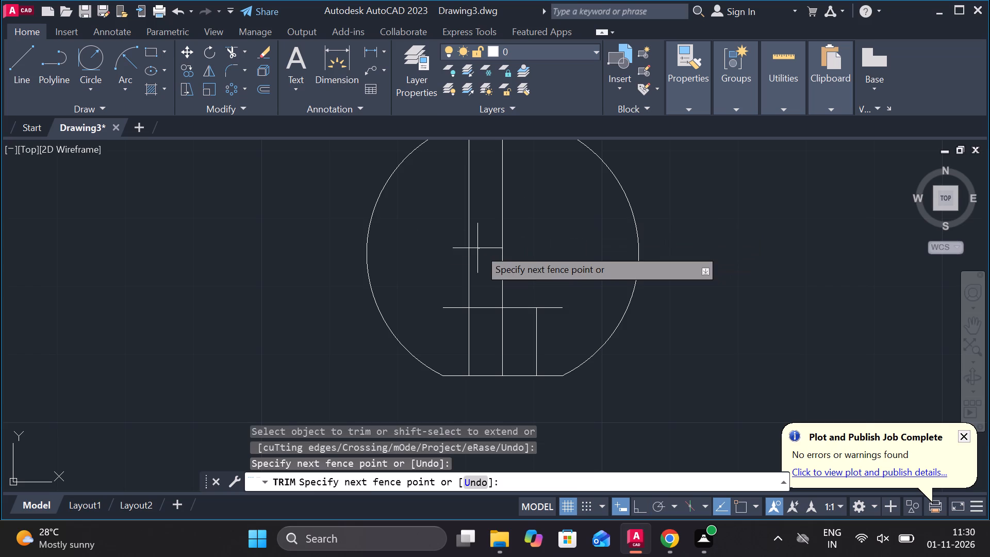
click(430, 227)
click(443, 305)
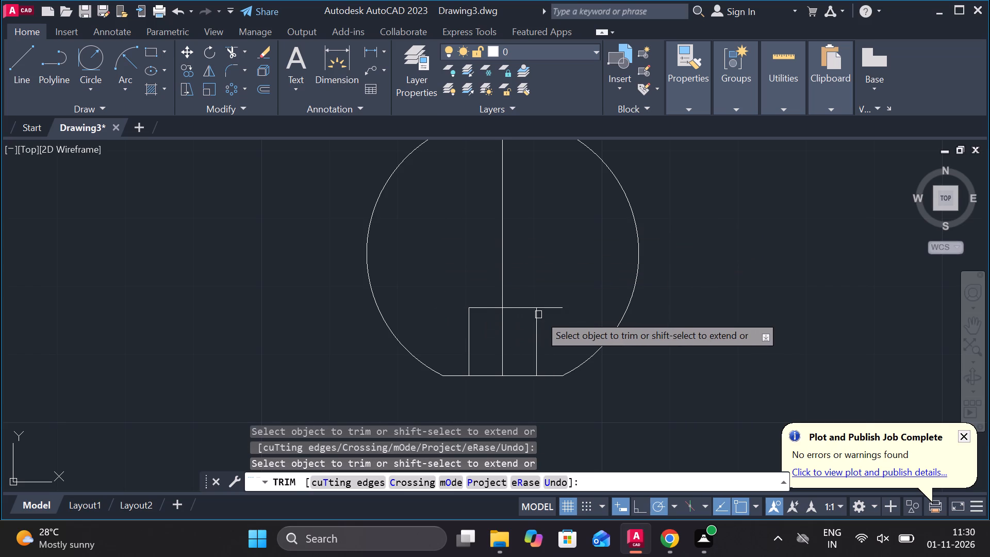
click(555, 309)
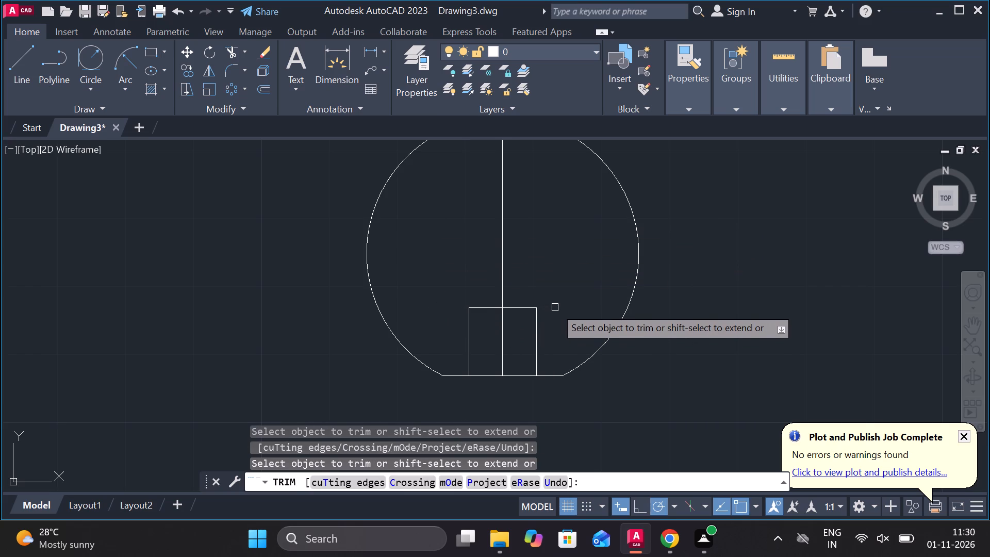
Draw two slanted lines rising inward from the slot's upper corners so they cross on the vertical centre line.
key(Escape)
key(l)
key(Return)
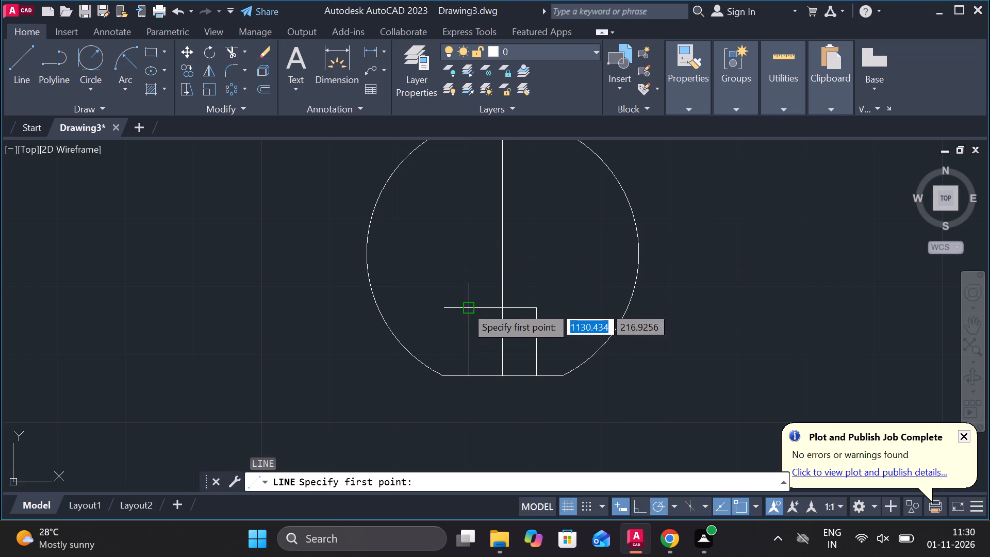
click(466, 306)
click(533, 267)
key(Escape)
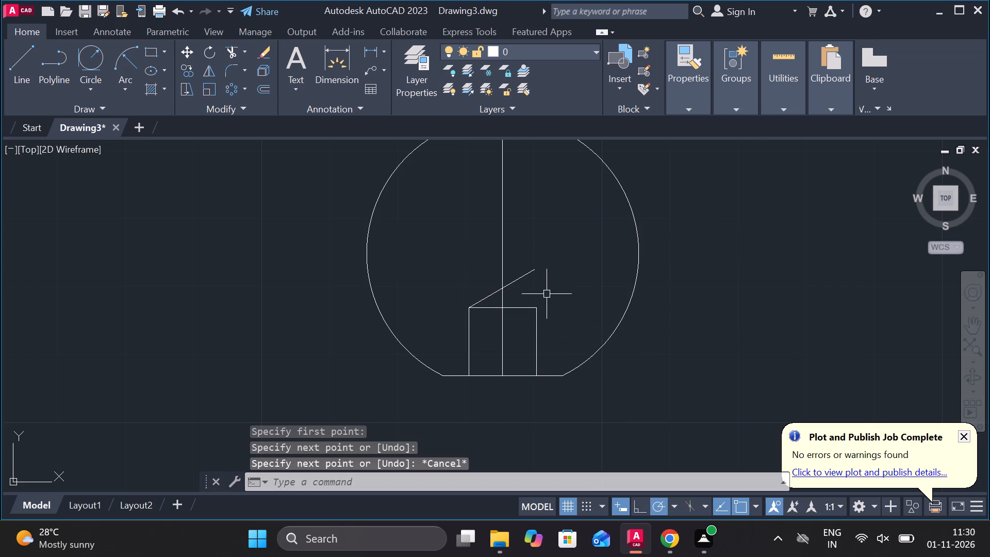
key(space)
click(540, 312)
click(458, 266)
key(Escape)
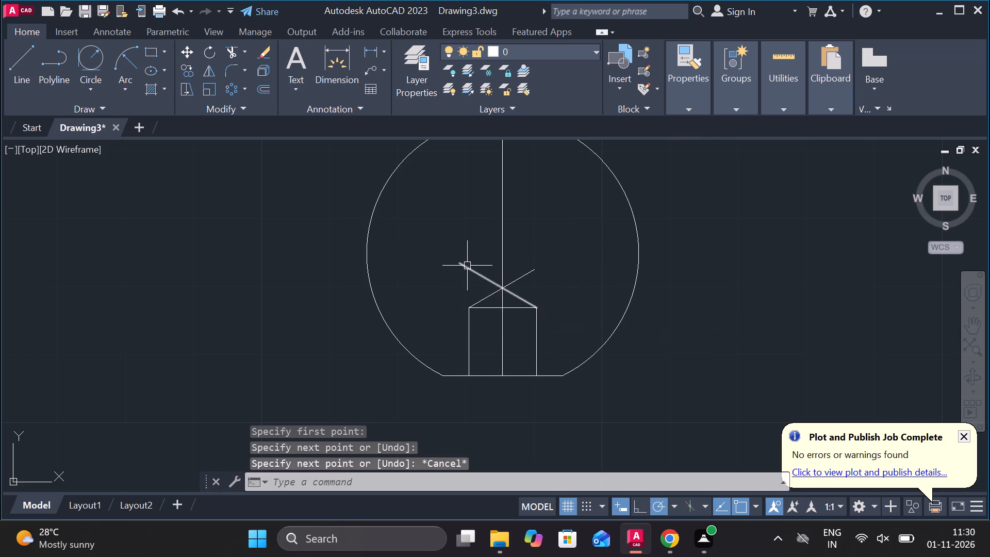
Trim the slanted lines beyond their crossing point, leaving a pointed peak above the square slot.
text(TR)
key(space)
click(470, 271)
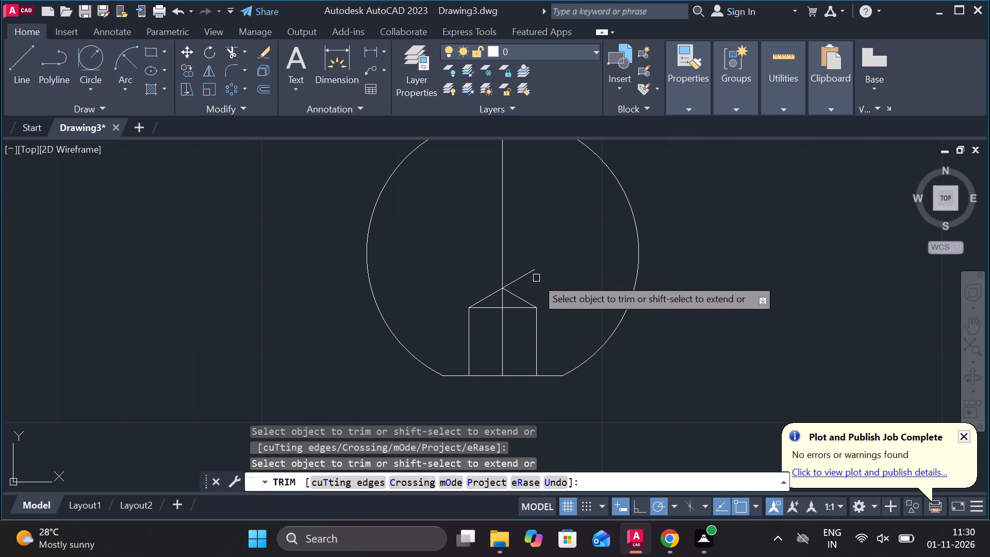
click(530, 277)
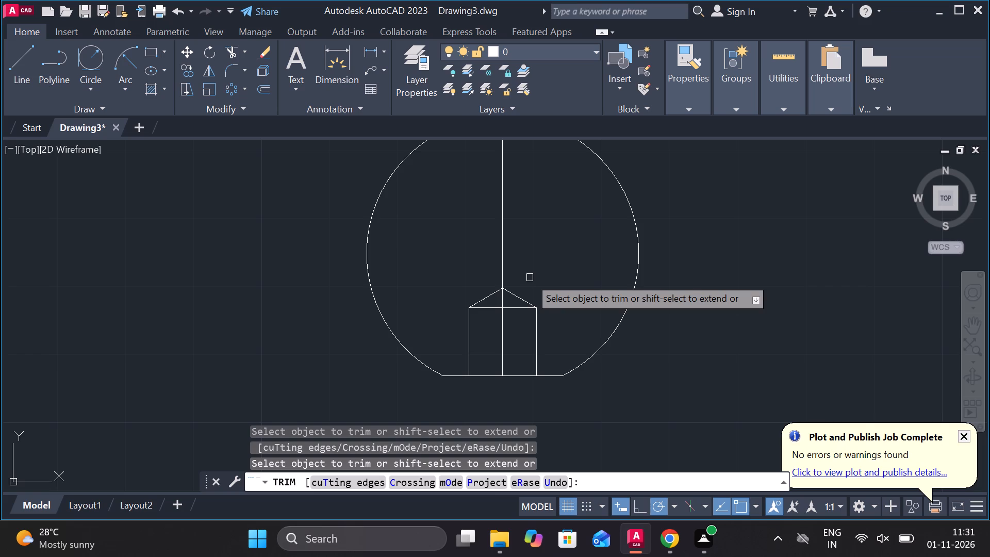
middle_drag(587, 266, 567, 267)
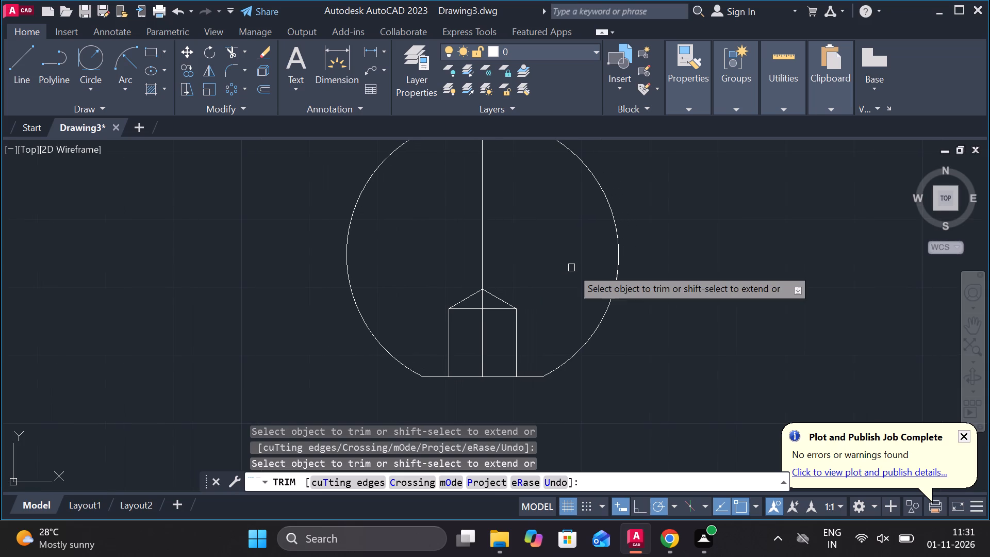
scroll(502, 282, up, 1)
middle_drag(514, 295, 500, 256)
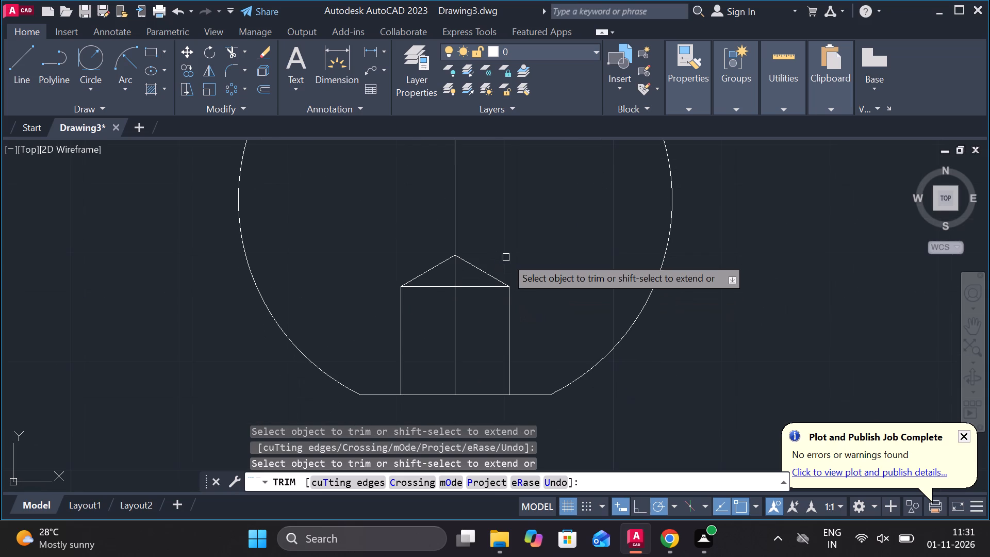
scroll(523, 265, down, 2)
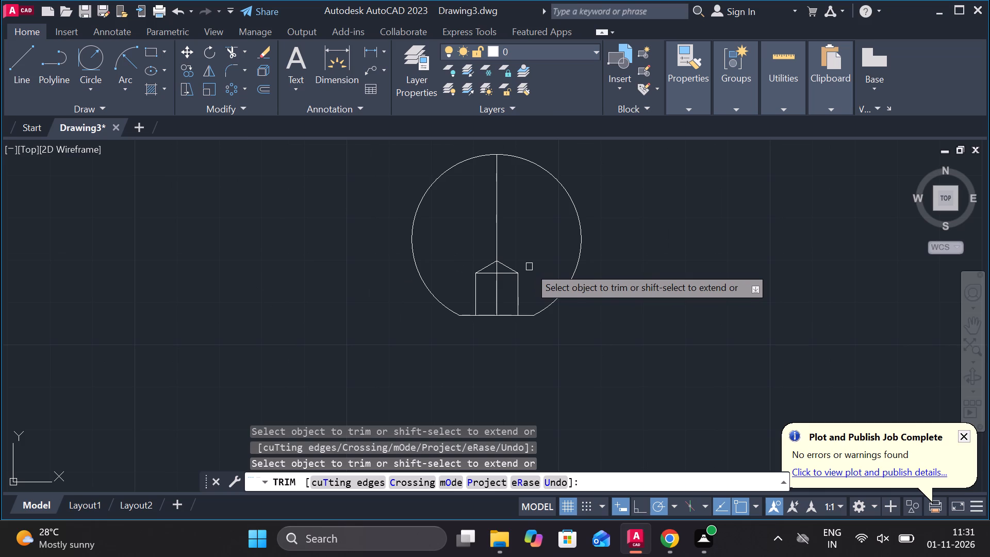
scroll(540, 260, up, 1)
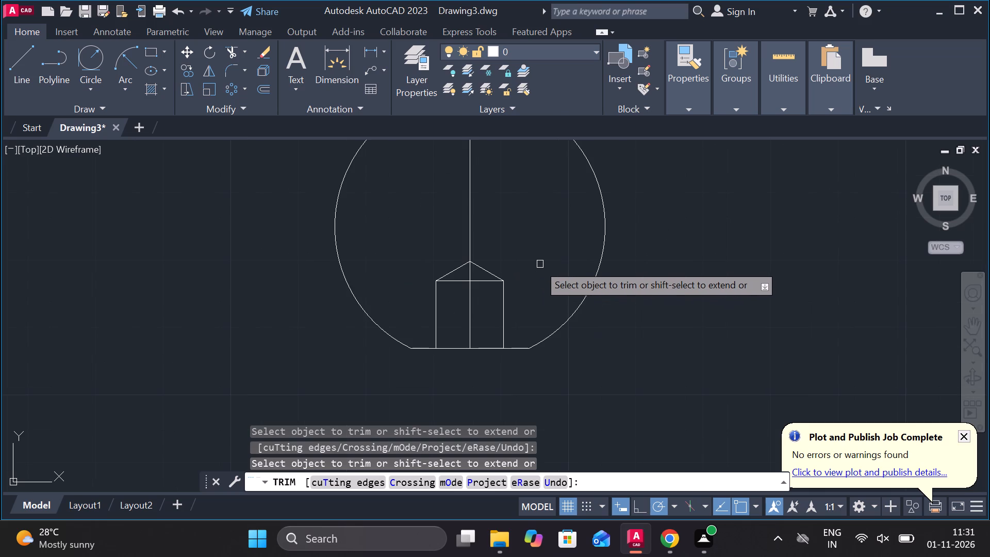
key(Escape)
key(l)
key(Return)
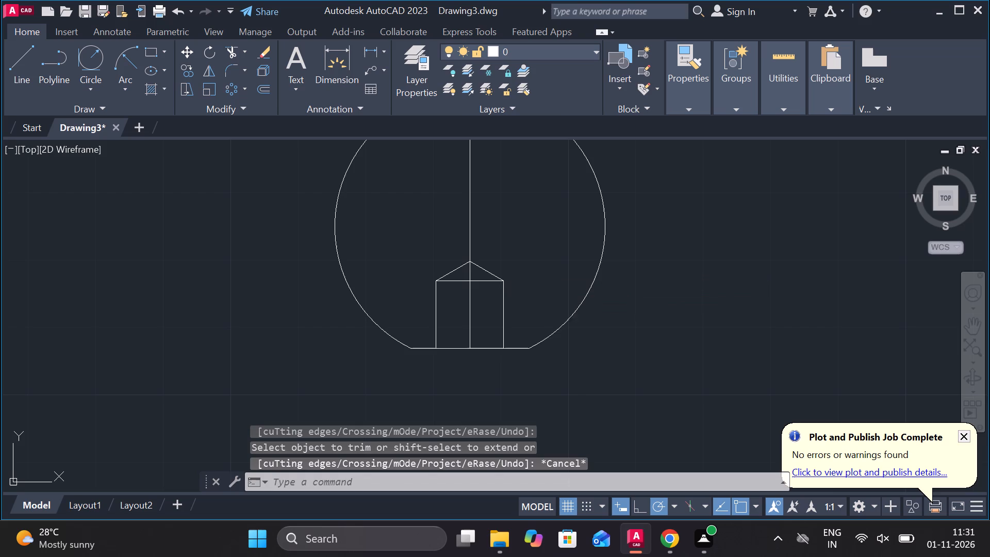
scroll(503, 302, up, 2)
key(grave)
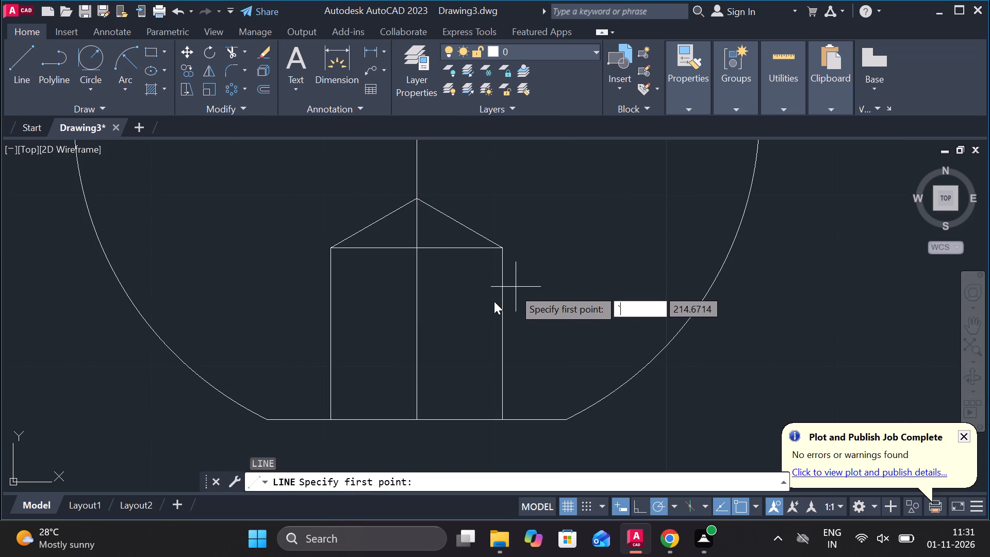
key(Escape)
Offset both vertical sides of the square slot outward by 1.
click(504, 298)
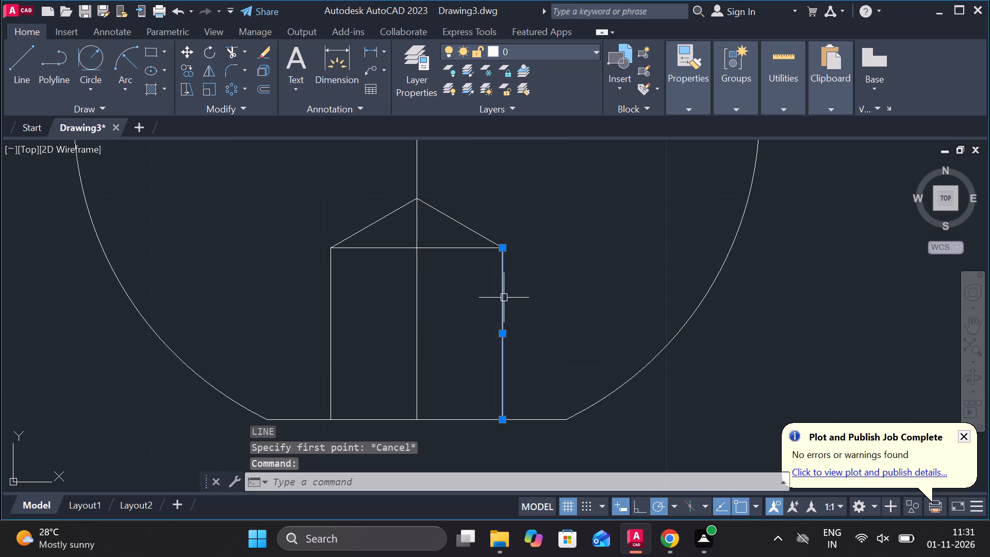
key(o)
key(Return)
key(Return)
text(1)
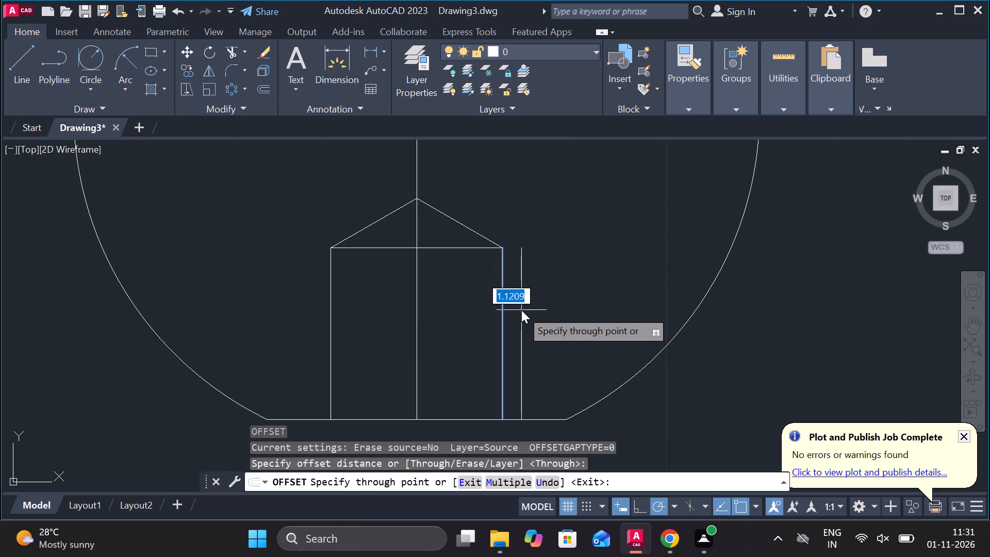
key(space)
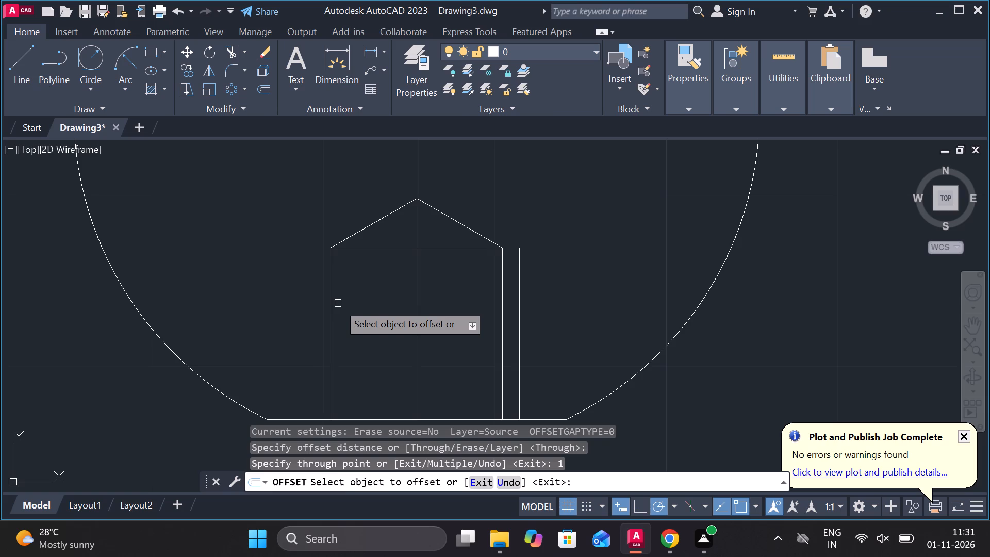
click(327, 295)
text(1)
key(space)
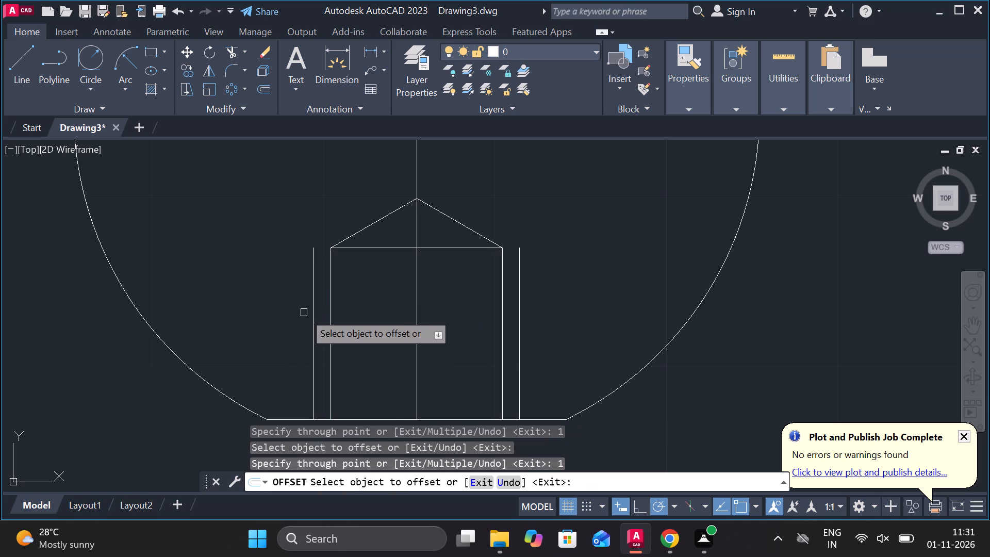
Draw a horizontal line slightly below the slot's top edge, from one outer offset line across past the other.
scroll(309, 246, up, 2)
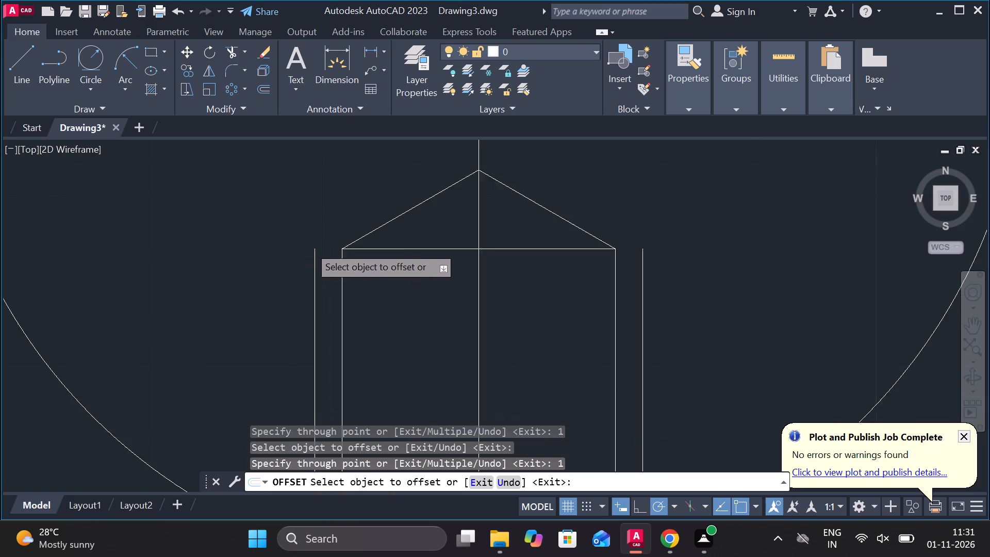
scroll(387, 325, down, 1)
key(l)
key(Return)
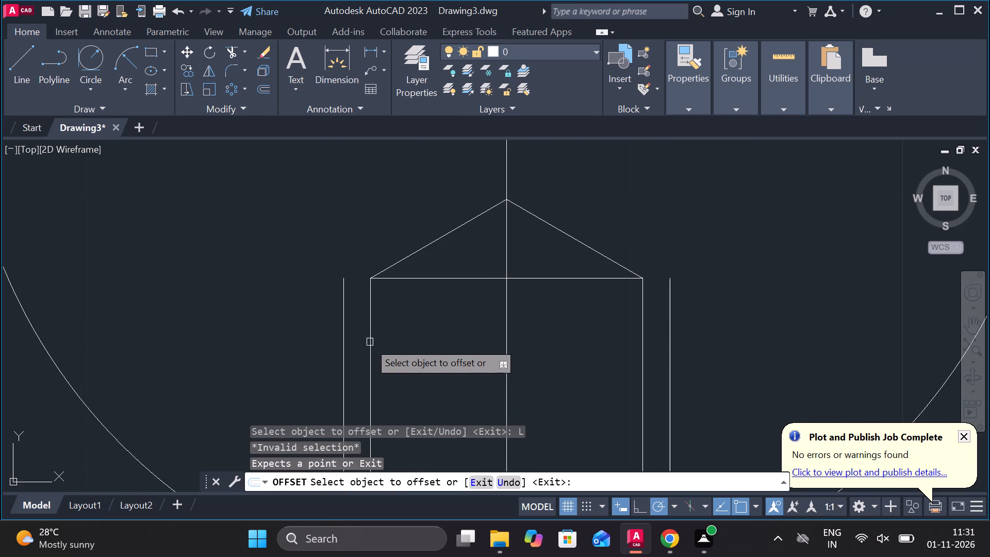
key(Escape)
key(l)
key(Return)
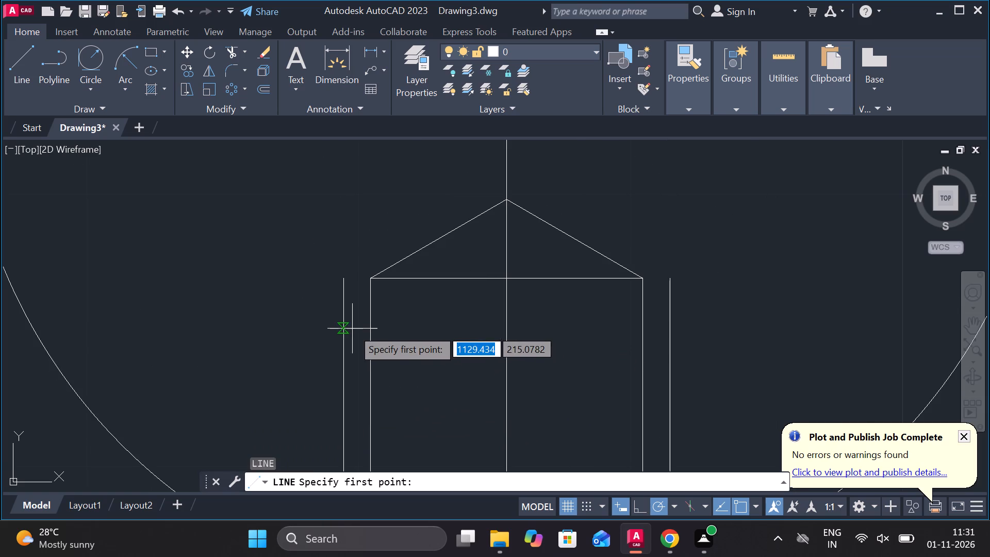
click(348, 329)
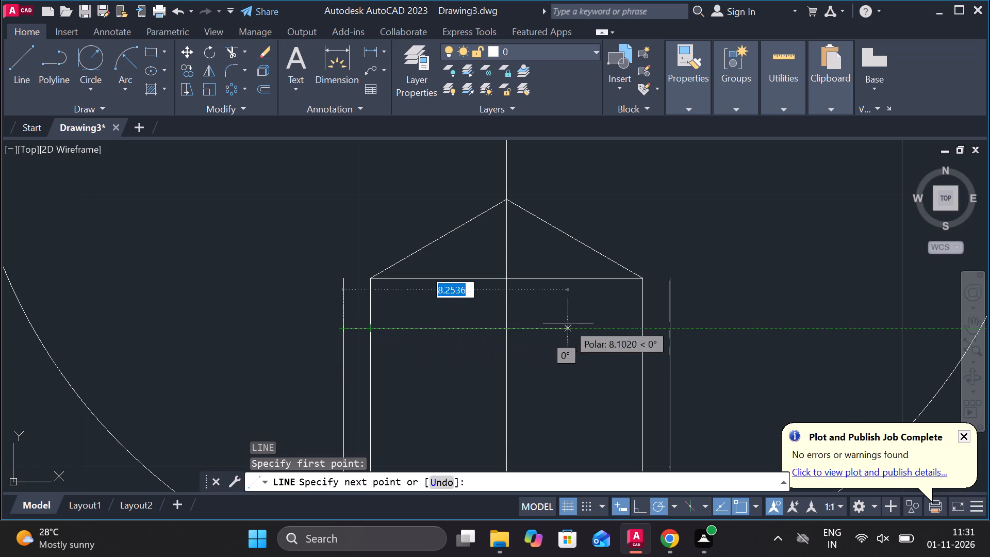
click(688, 324)
key(Escape)
Trim the horizontal line's overhang and the outer offset lines above it, leaving a closed outer outline around the slot.
key(t)
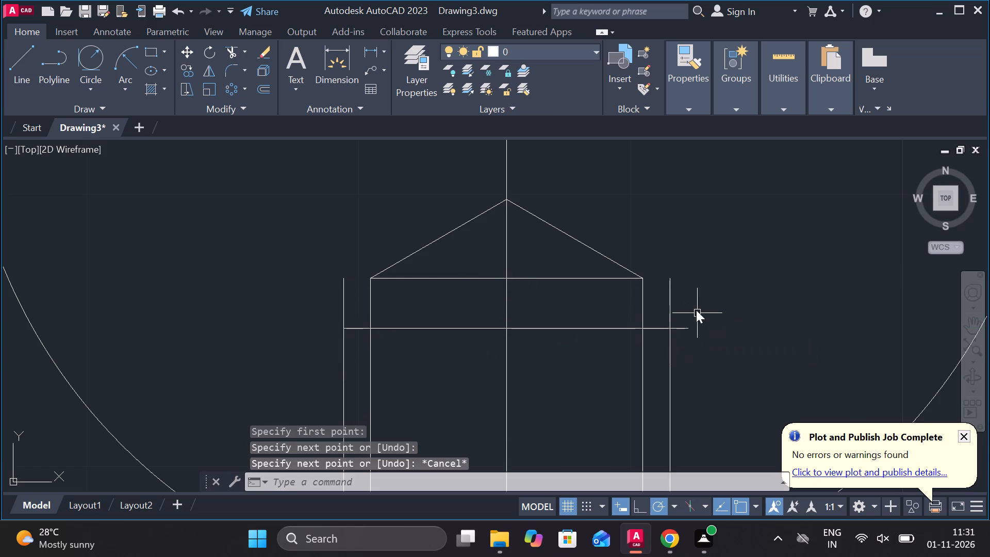
text(R)
key(space)
click(678, 326)
click(674, 317)
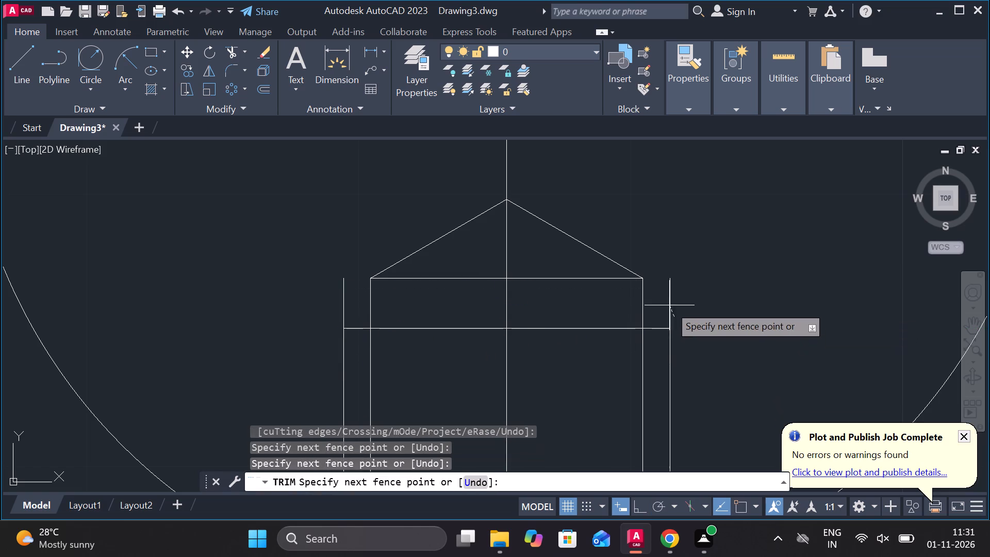
click(668, 305)
click(343, 293)
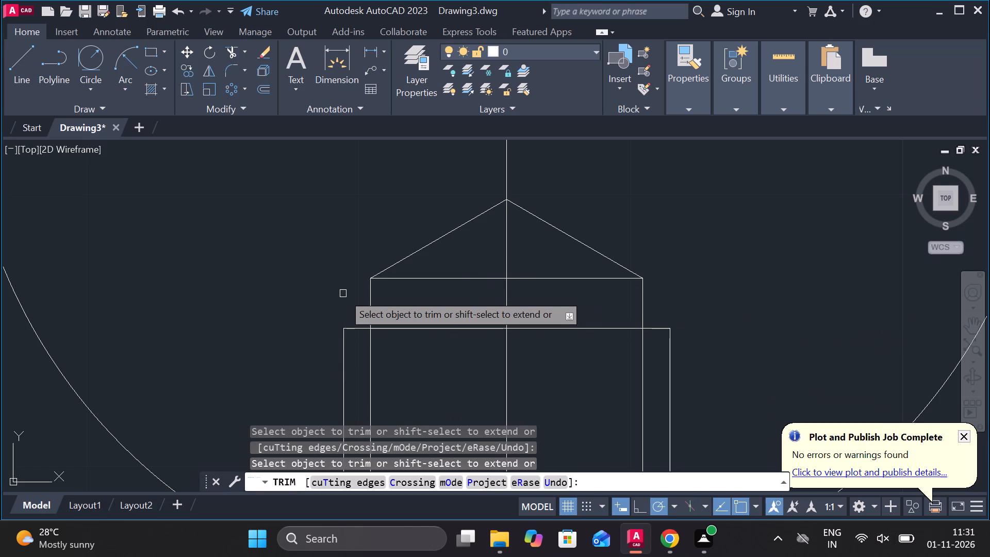
scroll(610, 331, down, 3)
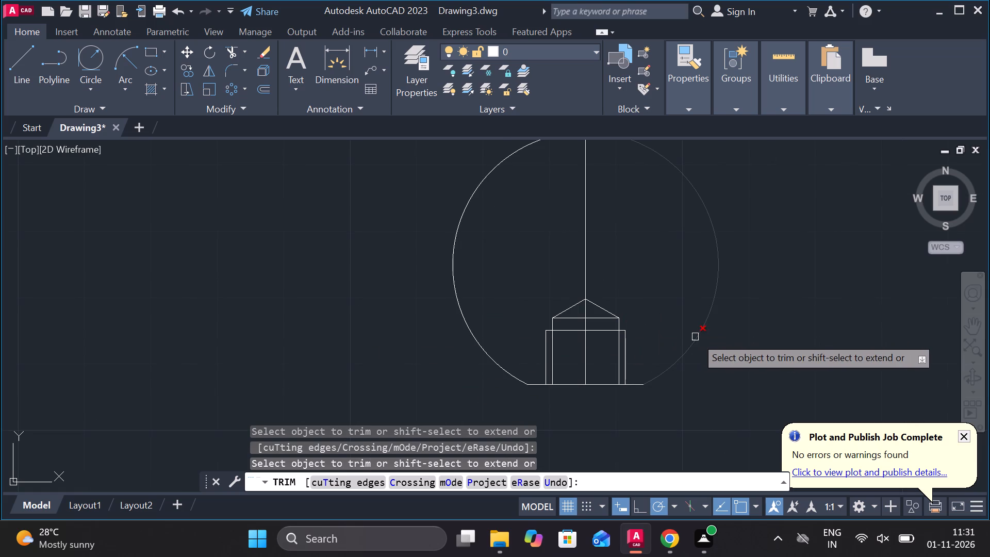
key(Escape)
Draw vertical lines about 18 long from both ends of the flat bottom edge up to the circle's centre height.
middle_drag(624, 302, 490, 317)
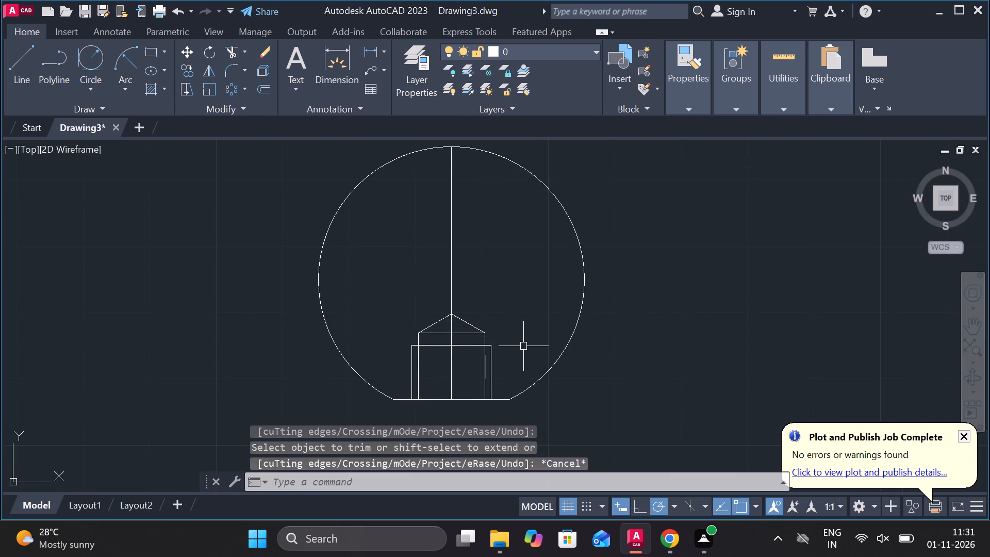
key(l)
key(Return)
click(505, 395)
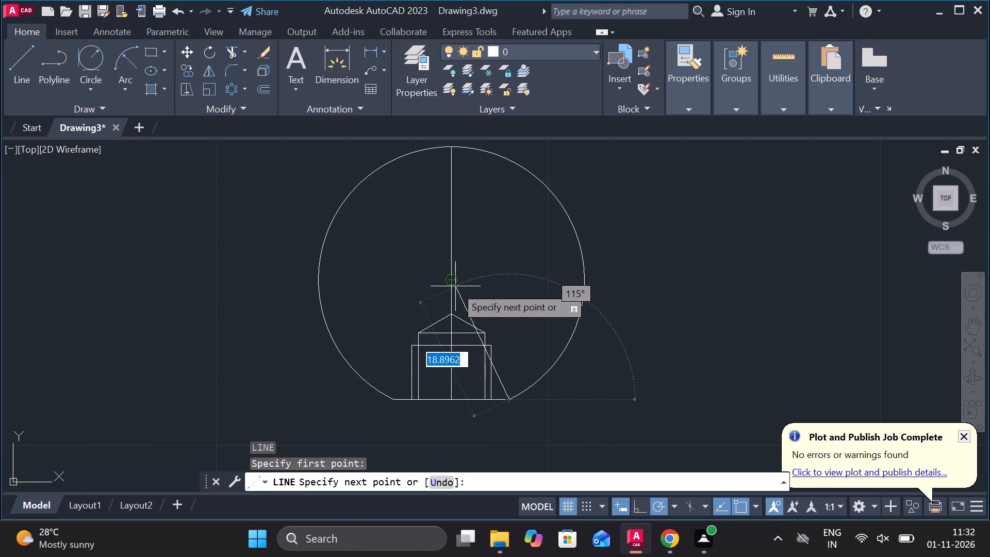
click(503, 281)
key(Escape)
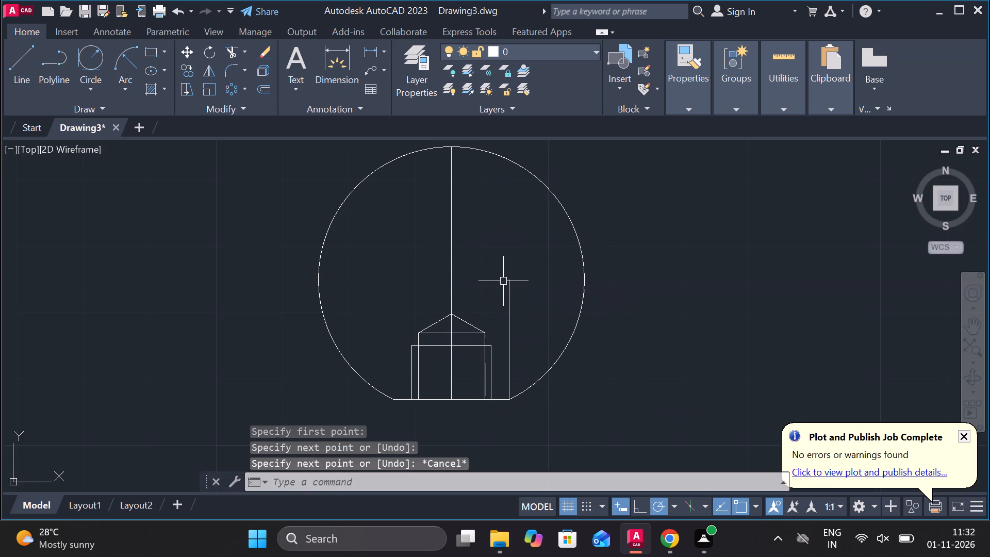
key(space)
click(394, 395)
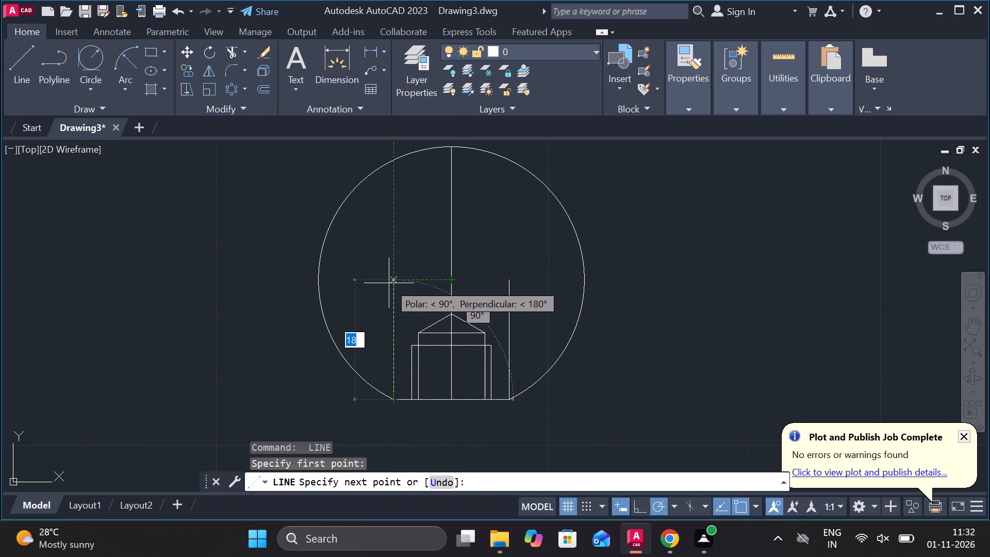
click(389, 283)
key(Escape)
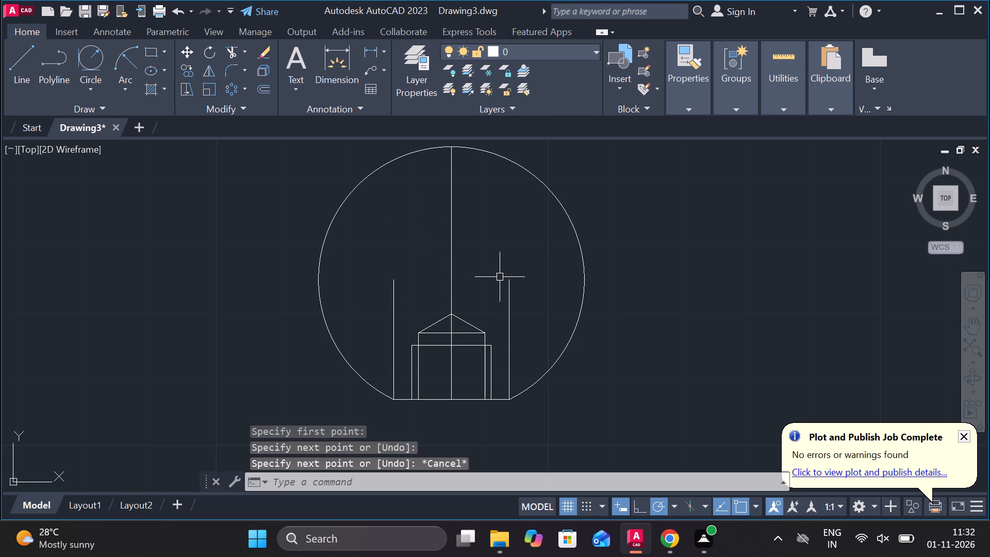
Draw a two-point circle whose diameter spans the upper ends of the two vertical lines.
text(C)
key(space)
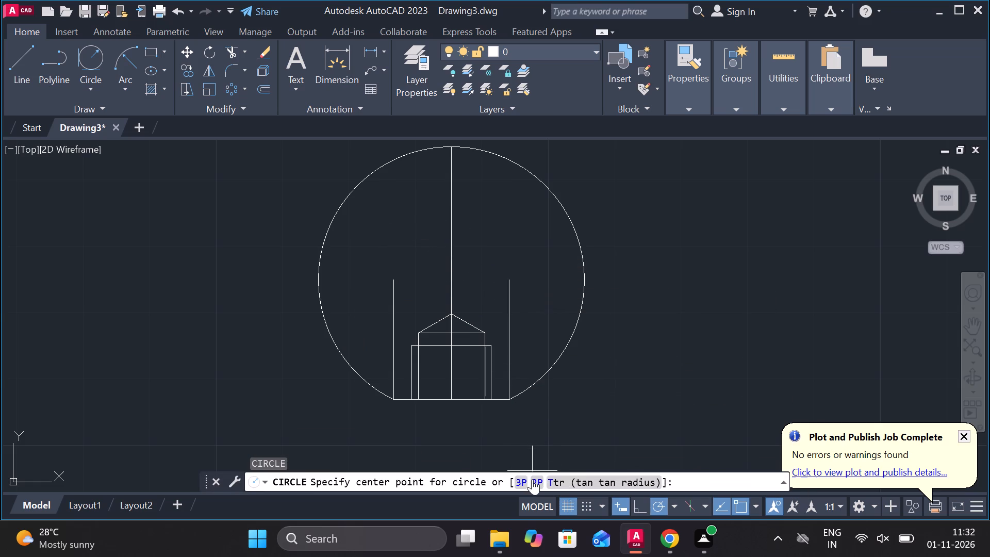
click(532, 479)
click(392, 275)
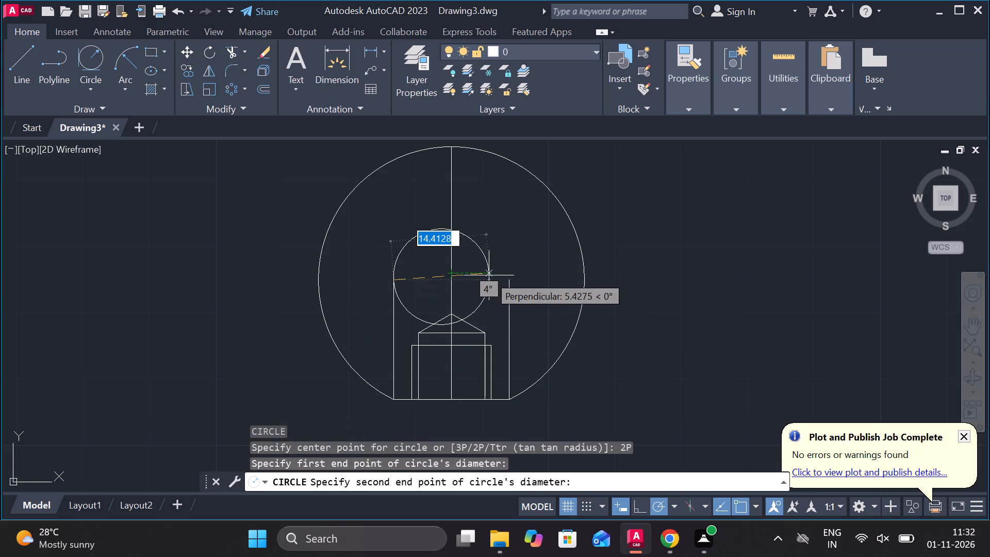
click(512, 281)
key(Escape)
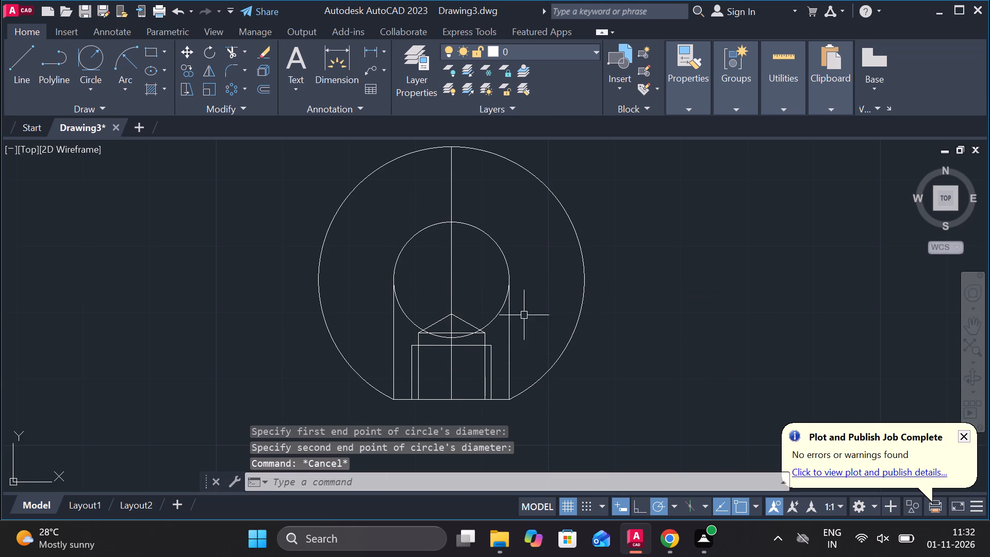
Trim the inner circle's lower half between the vertical lines and erase its leftover arc piece, leaving a domed outline.
text(TR)
key(space)
click(486, 321)
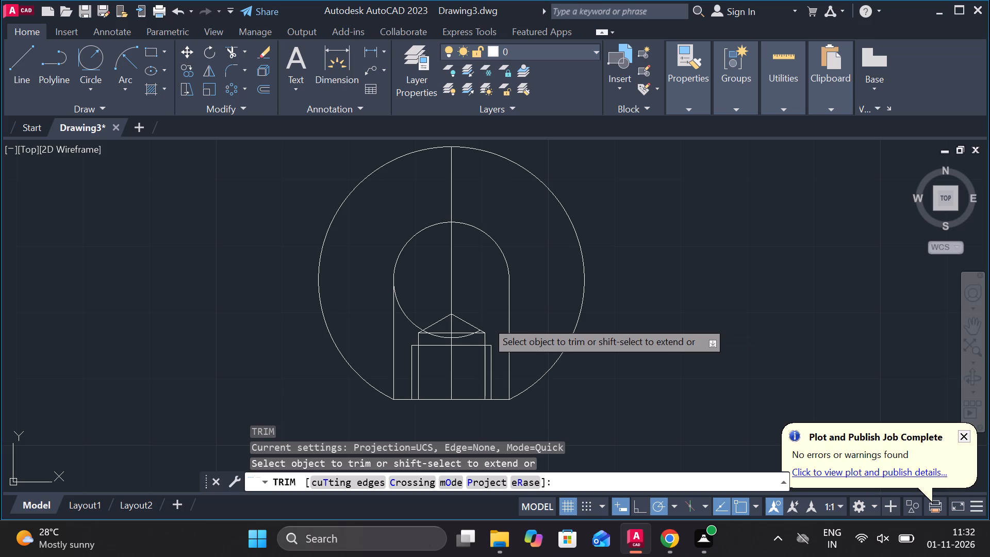
click(405, 307)
key(Escape)
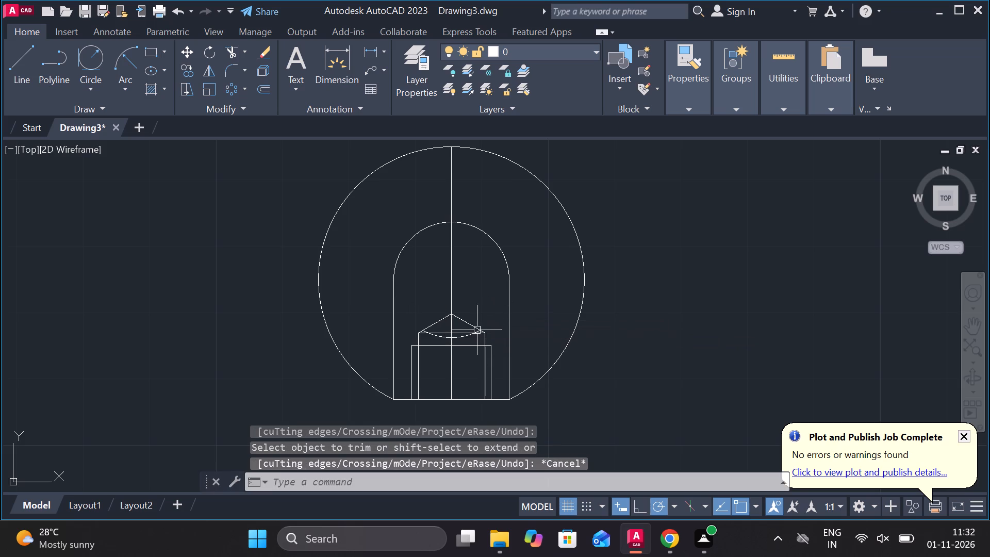
click(461, 335)
key(e)
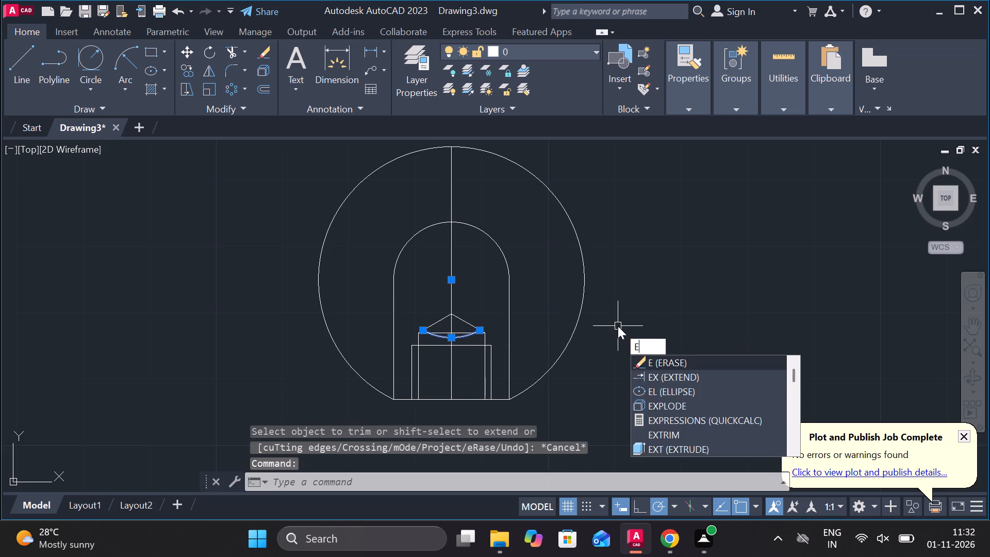
key(space)
scroll(618, 326, down, 2)
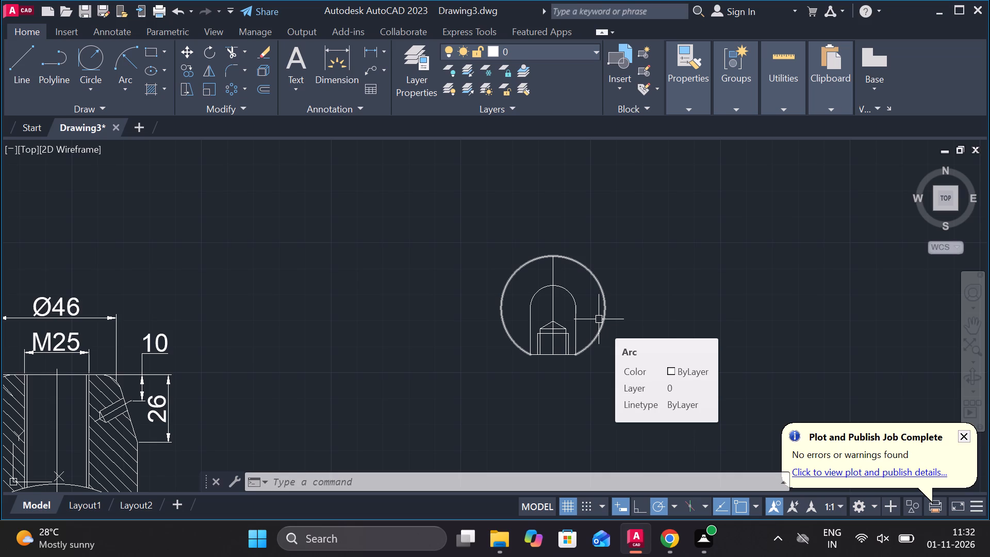
Hatch both halves of the domed inner outline around the threaded hole with the ANSI31 pattern.
scroll(582, 283, up, 1)
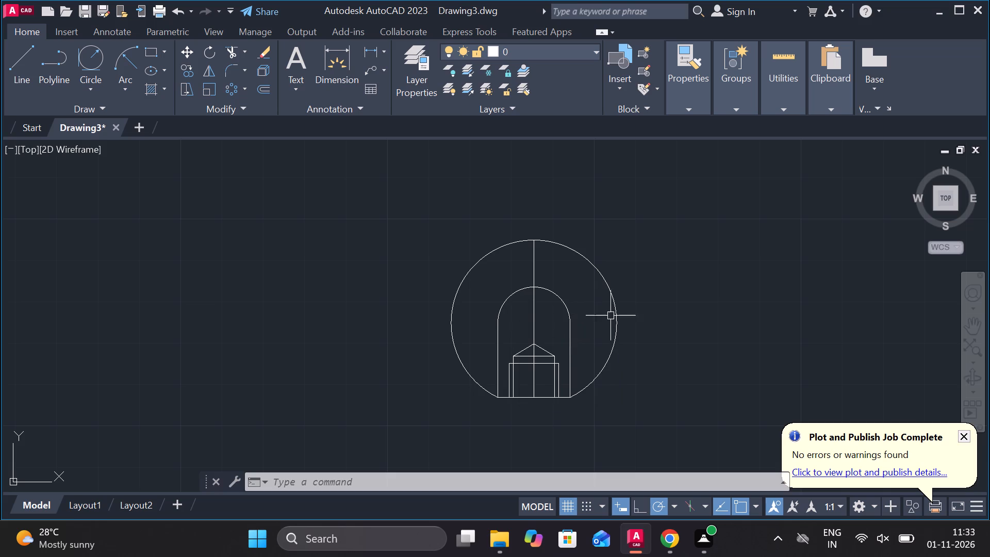
scroll(603, 328, up, 1)
middle_drag(562, 340, 547, 319)
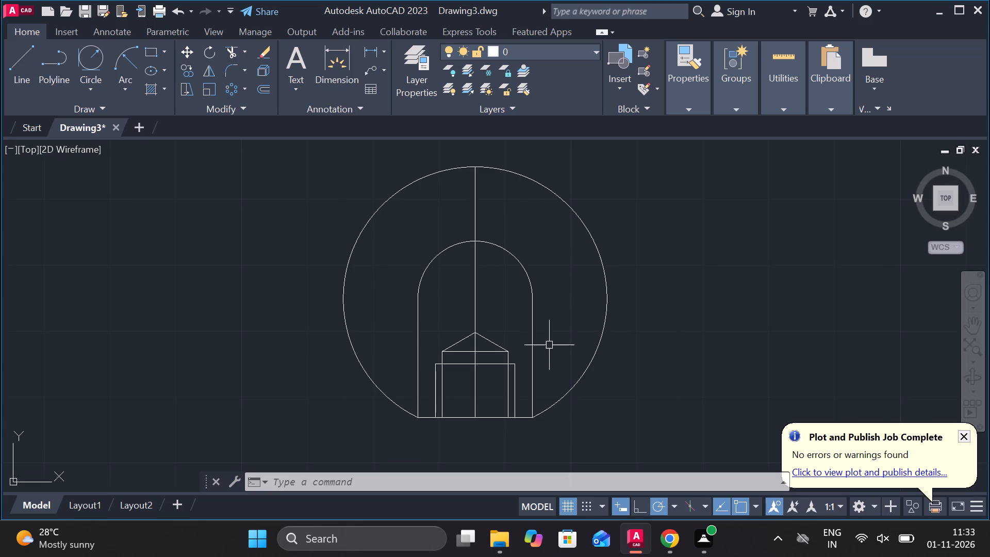
click(148, 87)
click(413, 286)
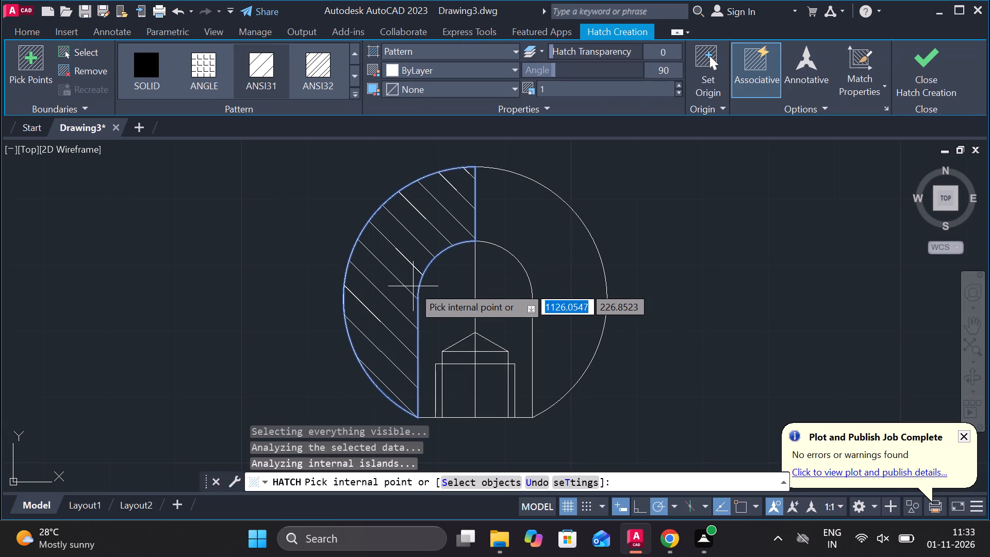
key(ctrl+z)
click(433, 297)
click(496, 295)
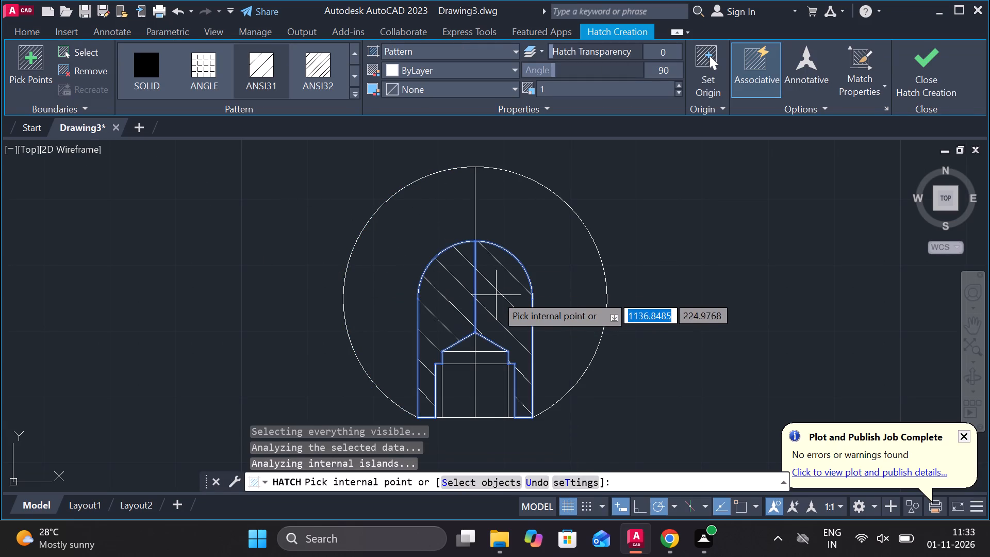
key(Escape)
Add a horizontal linear dimension across the outer circle's full width, above it, and prefix its text with the diameter symbol.
scroll(560, 229, down, 1)
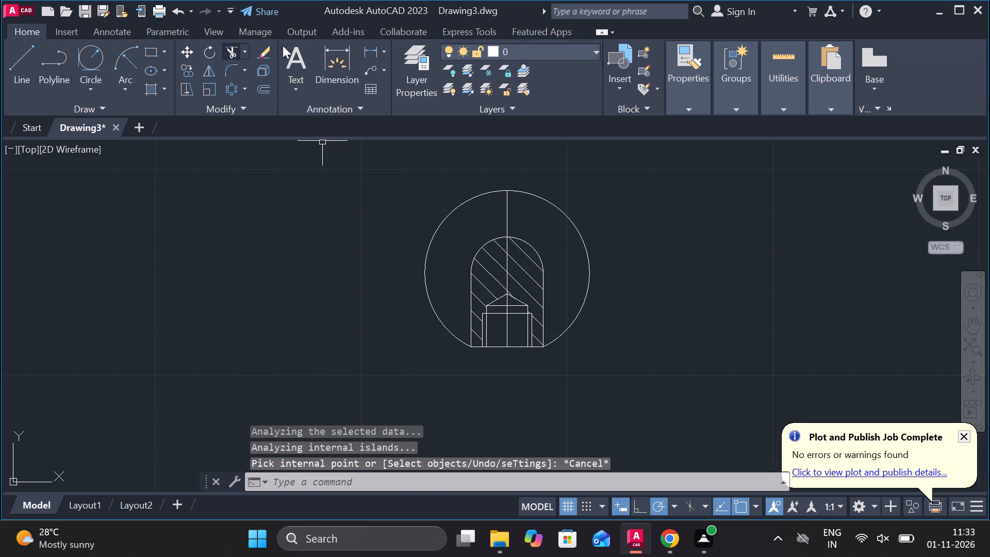
click(373, 52)
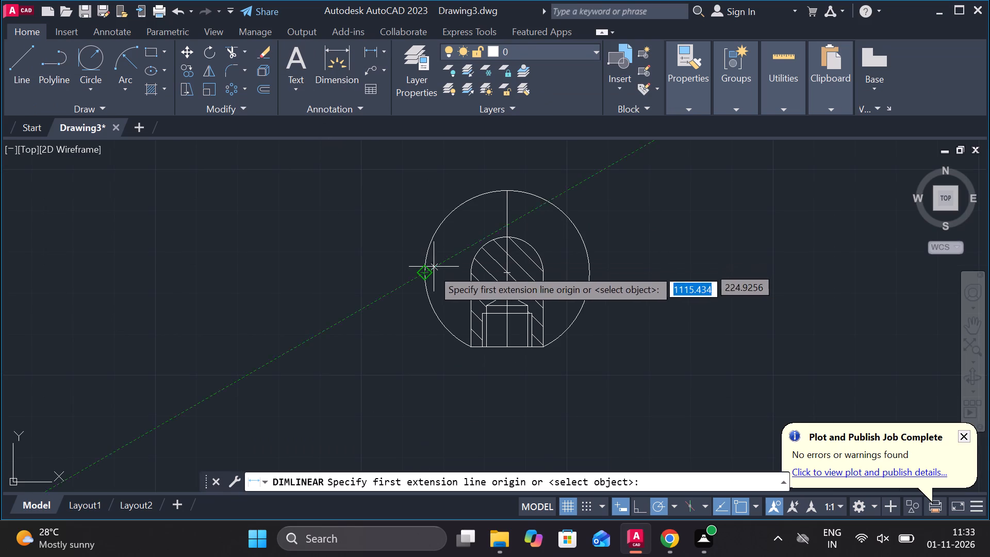
click(428, 271)
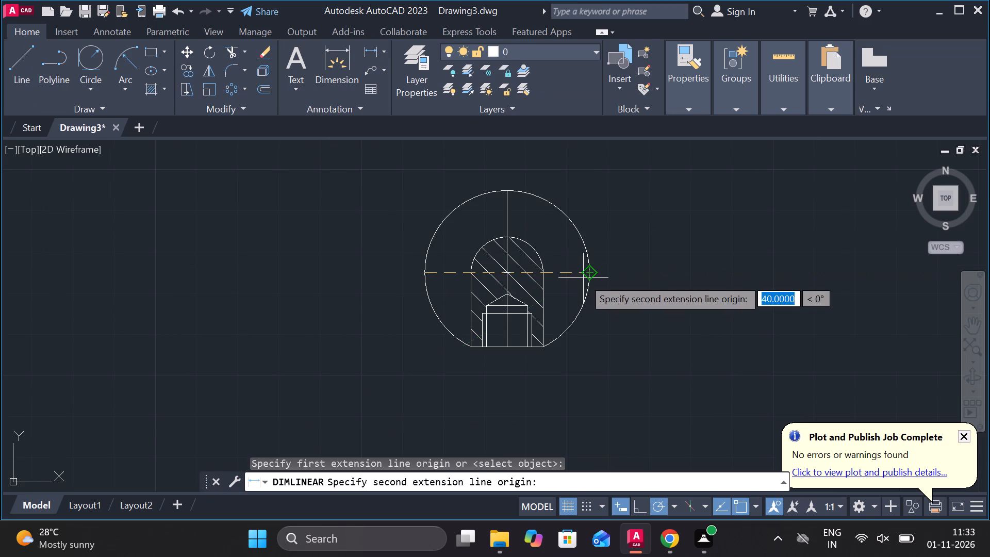
click(586, 278)
middle_drag(542, 203, 522, 247)
click(511, 203)
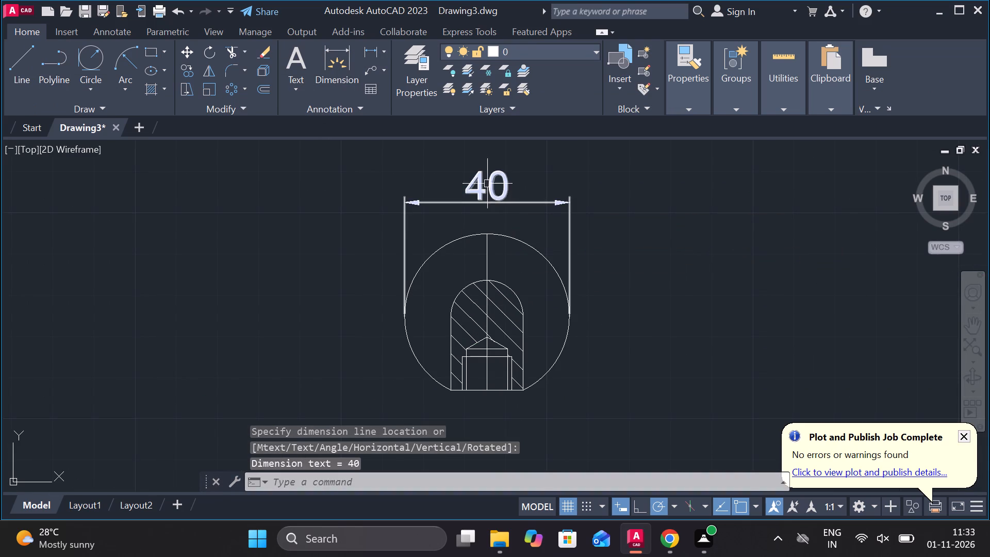
double_click(486, 181)
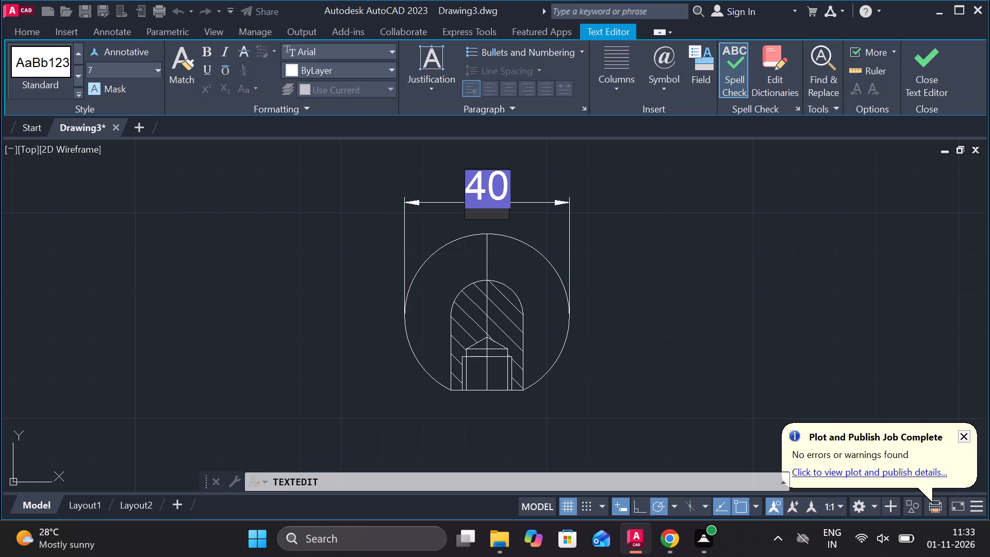
click(660, 94)
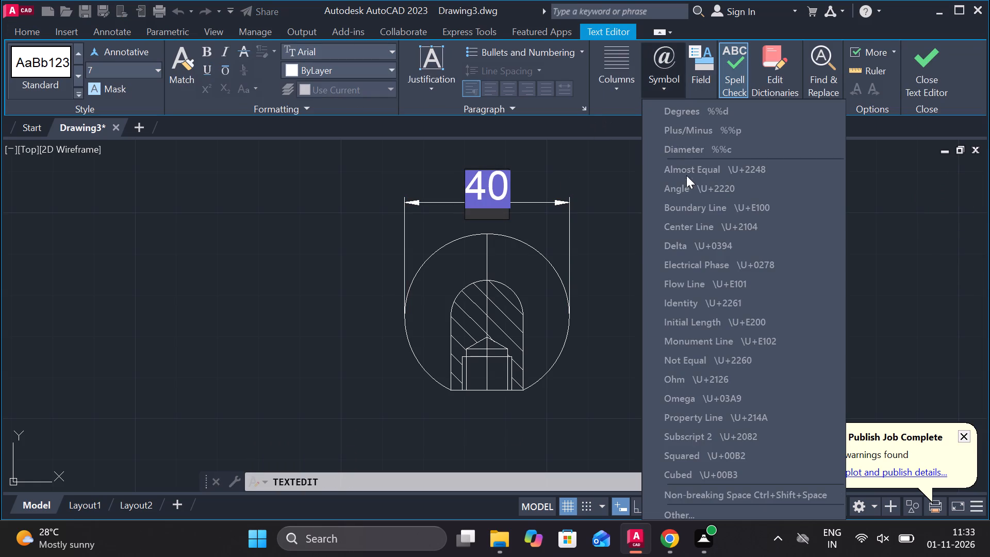
click(690, 156)
click(922, 69)
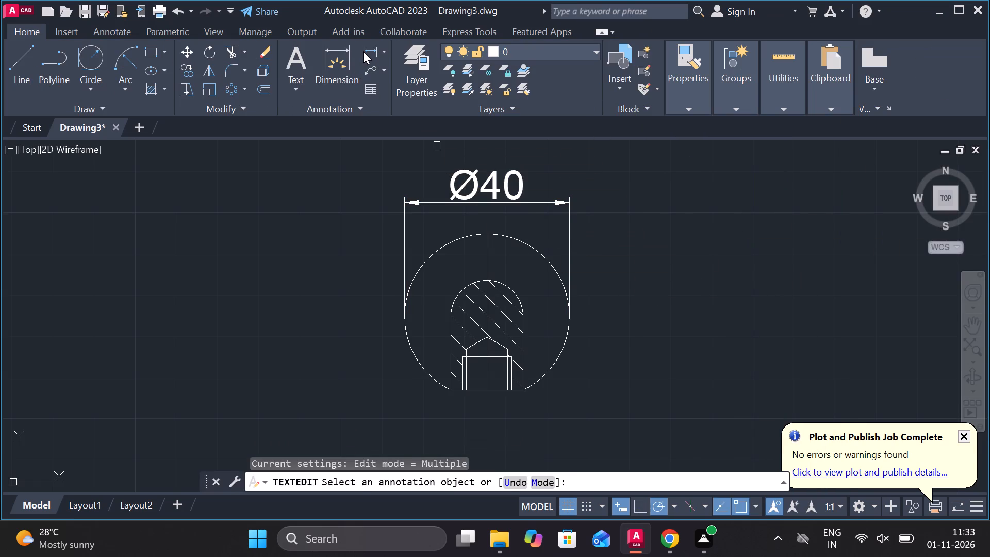
Add a vertical linear dimension for the part's overall height, from the circle's top to the flat bottom edge.
click(363, 51)
click(483, 235)
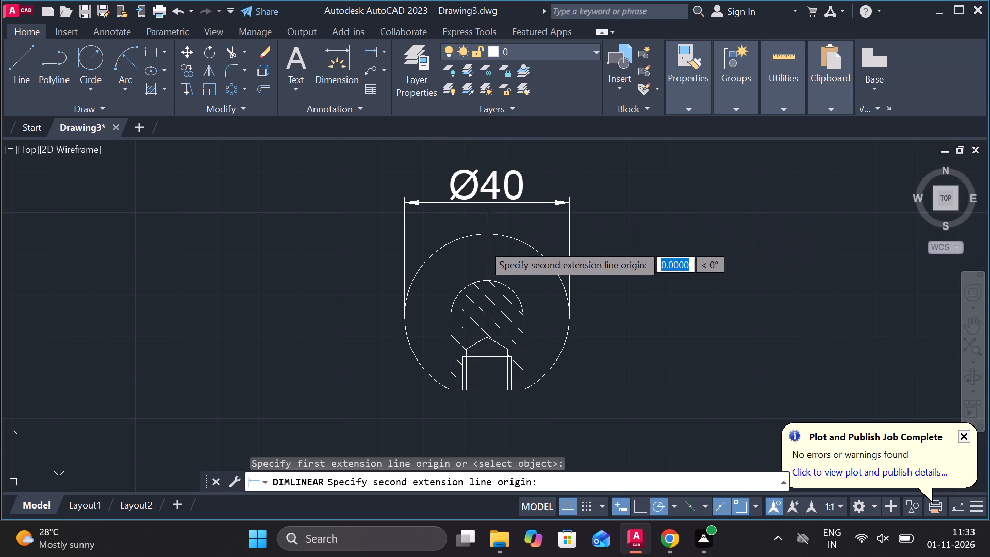
click(480, 389)
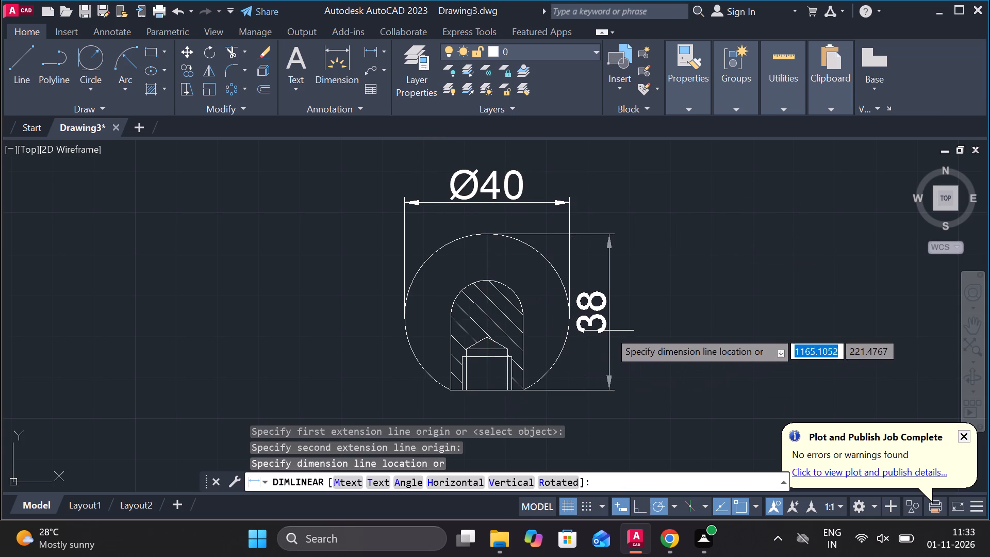
click(619, 329)
key(Escape)
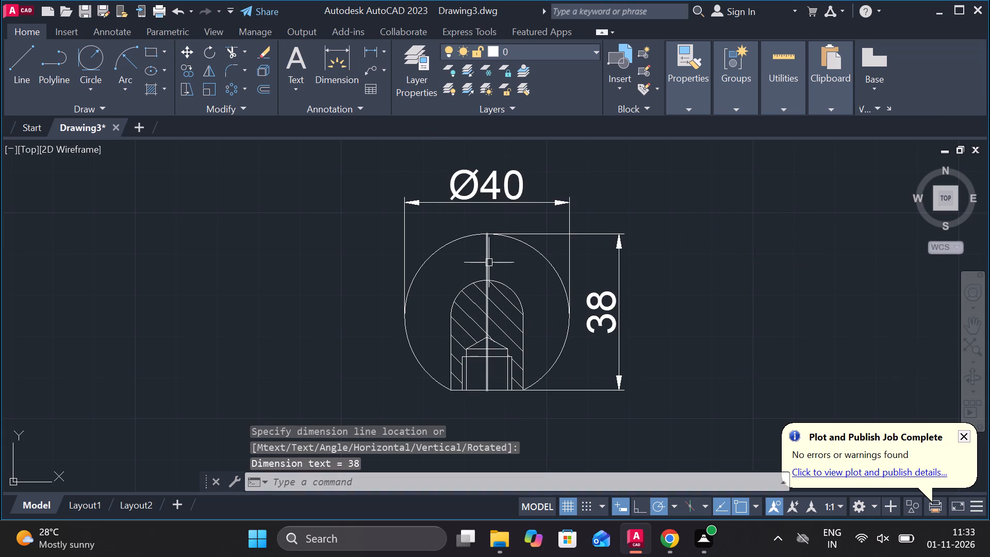
Change the linetype of the part's vertical centre line to CENTER2.
click(489, 263)
click(668, 106)
click(785, 169)
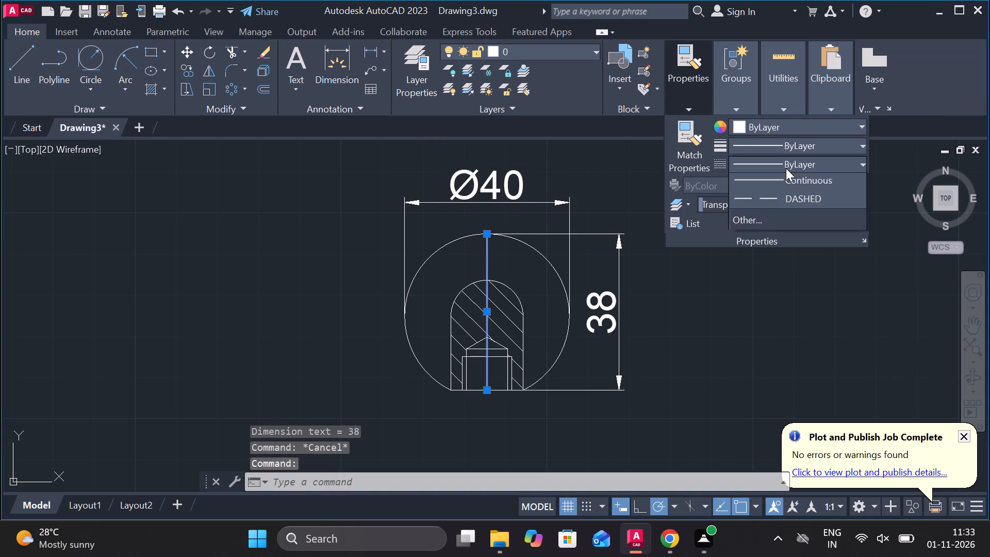
click(762, 226)
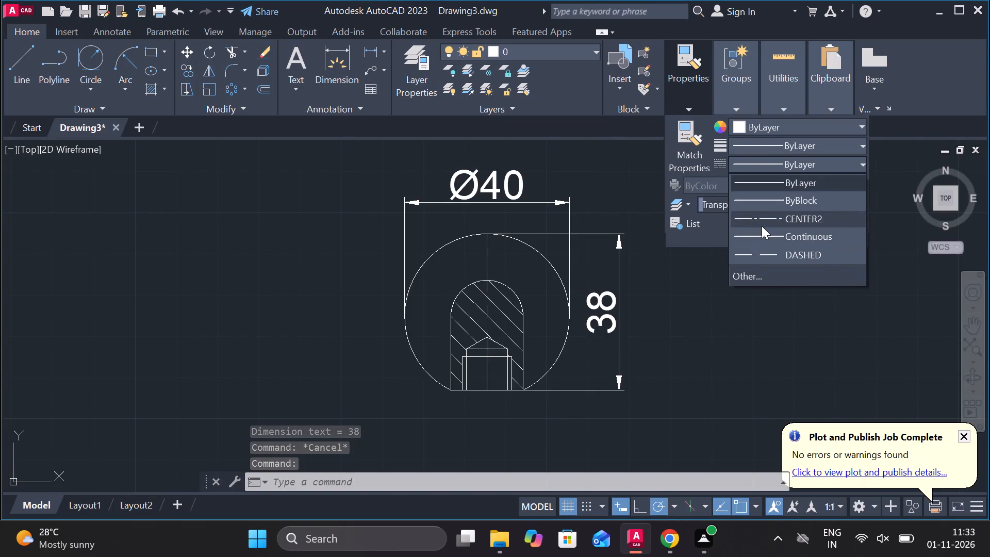
key(Escape)
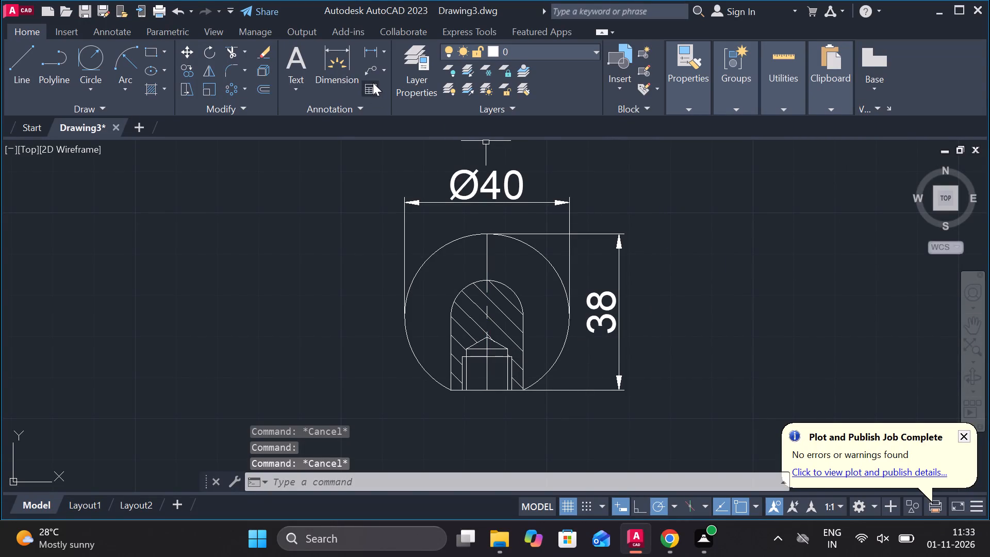
Attach a multileader to the threaded hole at the middle of the flat bottom edge, with the text "M10,DEEP 10".
click(371, 74)
middle_drag(491, 370, 489, 276)
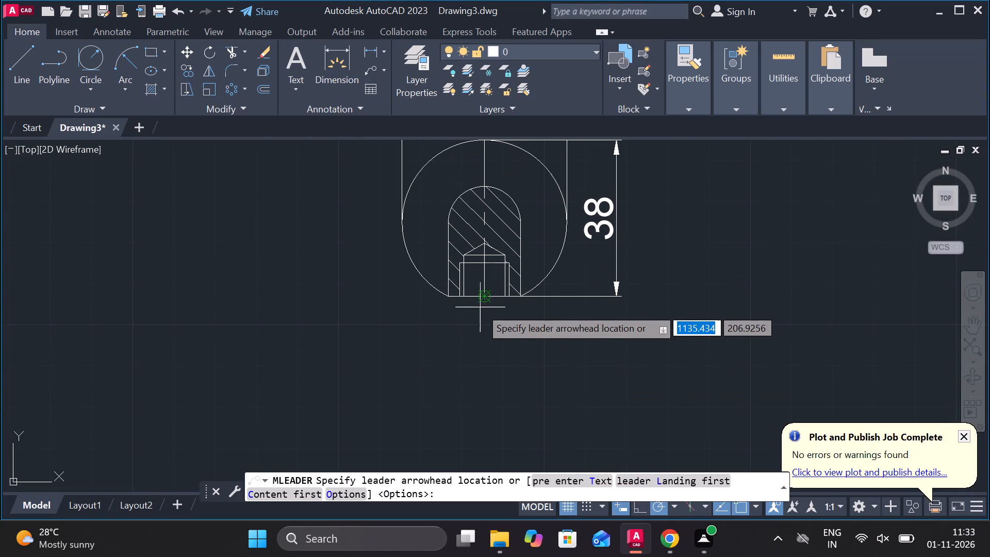
click(480, 307)
click(393, 354)
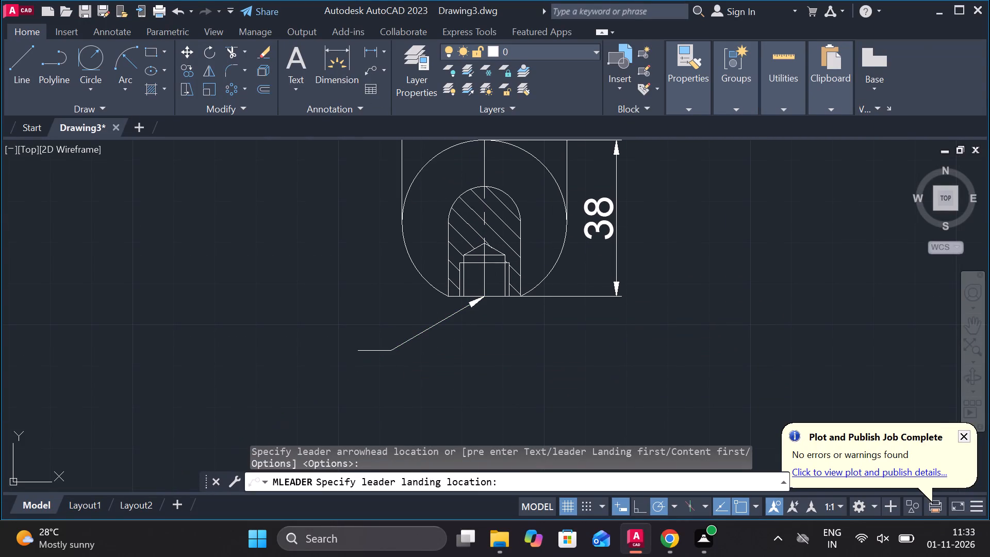
key(m)
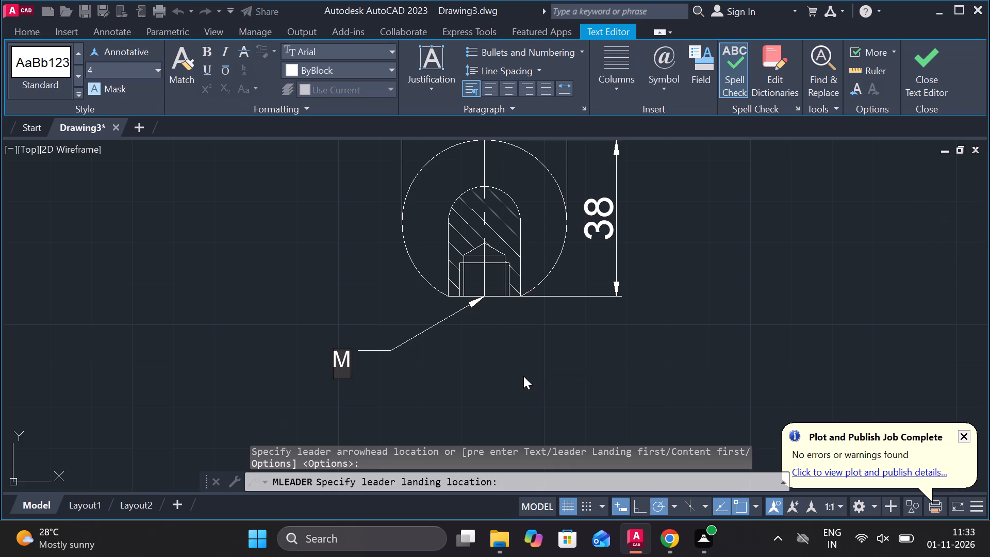
text(10)
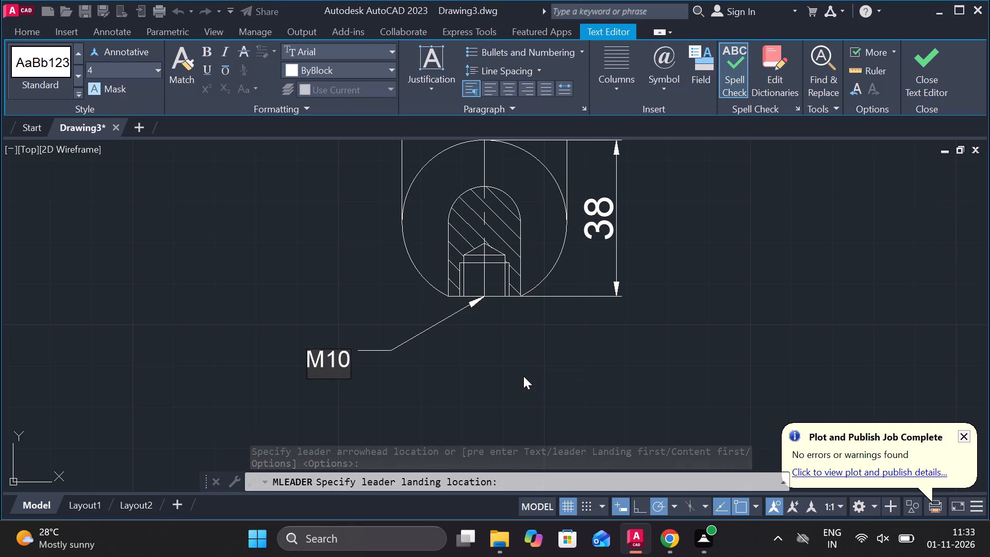
text(,S)
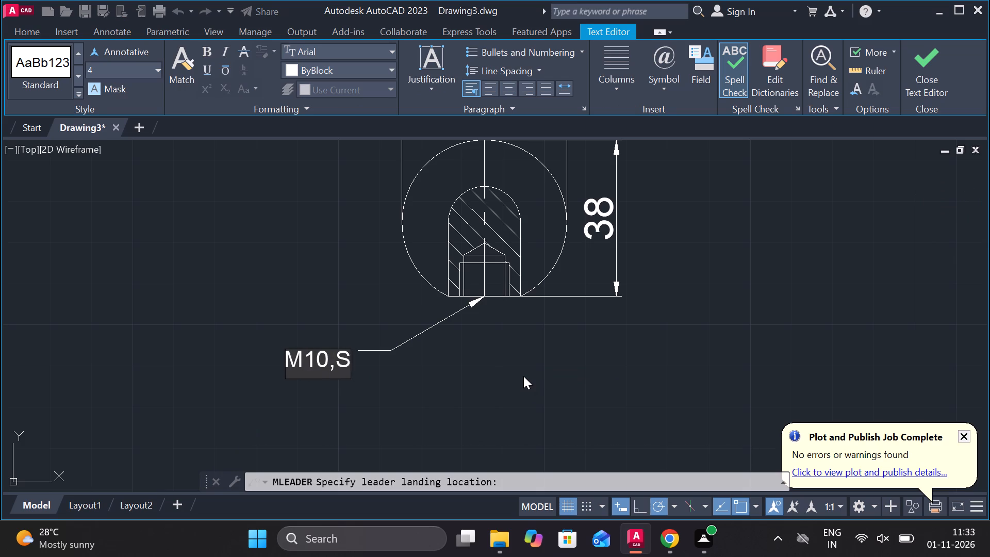
key(BackSpace)
text(DEEP 10)
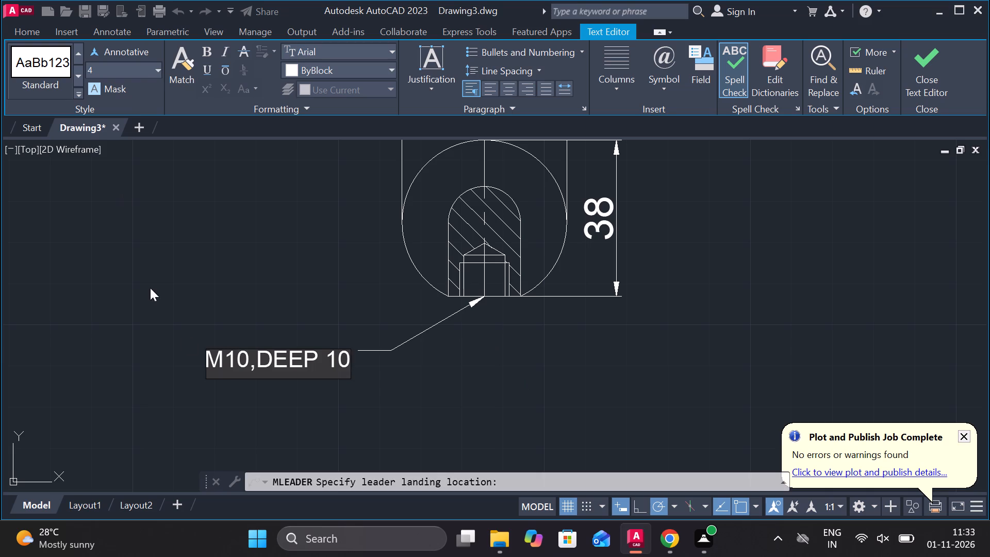
Set the text height of the "M10,DEEP 10" leader note to 10 and finish the text.
middle_drag(284, 415, 356, 389)
scroll(335, 376, down, 4)
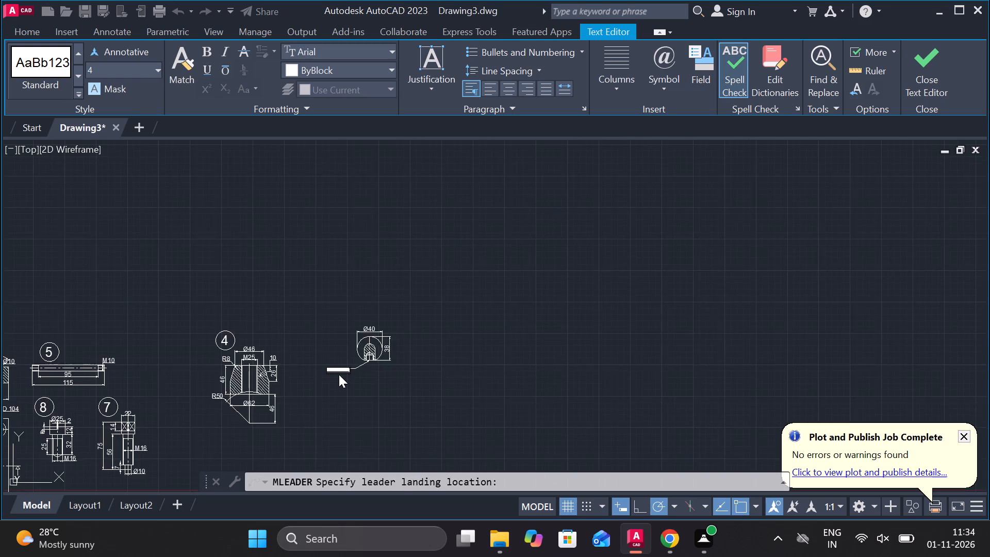
scroll(339, 374, down, 2)
scroll(339, 374, up, 6)
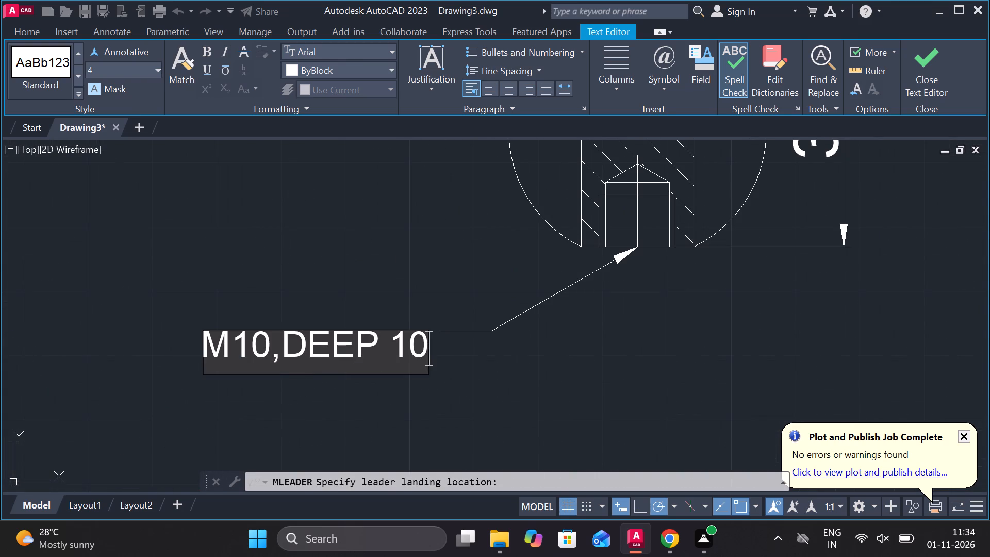
drag(421, 357, 206, 349)
click(141, 71)
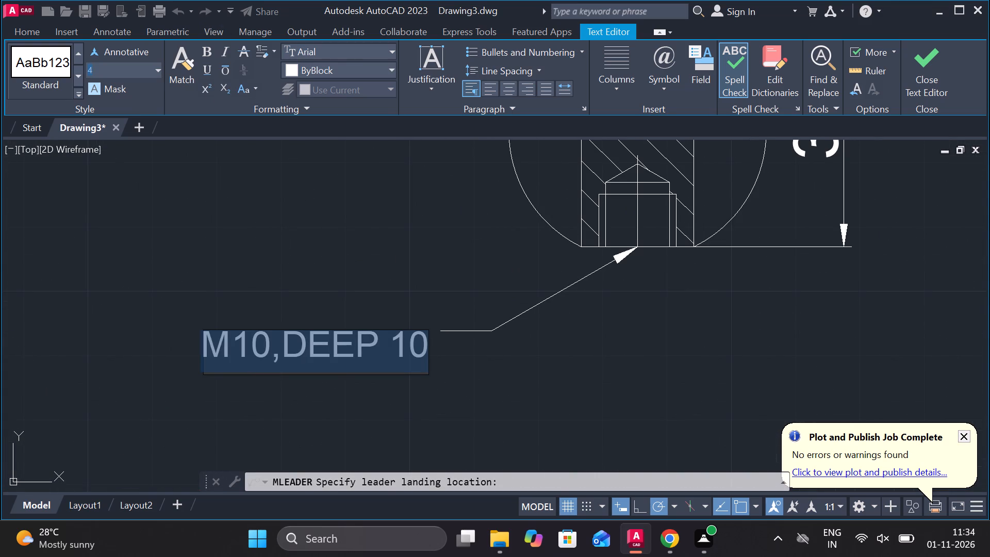
text(10)
key(Return)
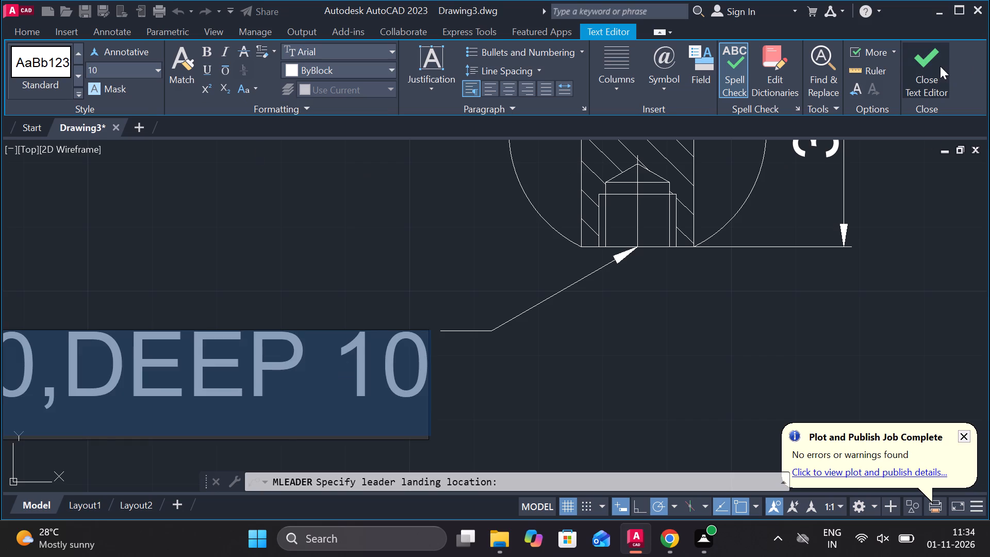
click(940, 66)
Move the whole part 4 view, with its dimensions and number balloon, to the free space below part 1's plan view.
scroll(736, 361, down, 5)
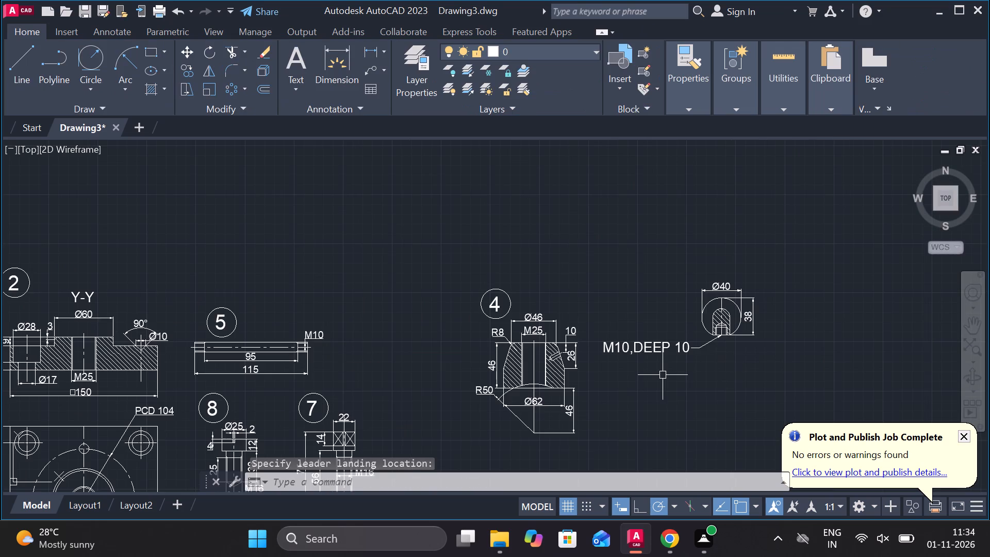
middle_drag(619, 382, 753, 317)
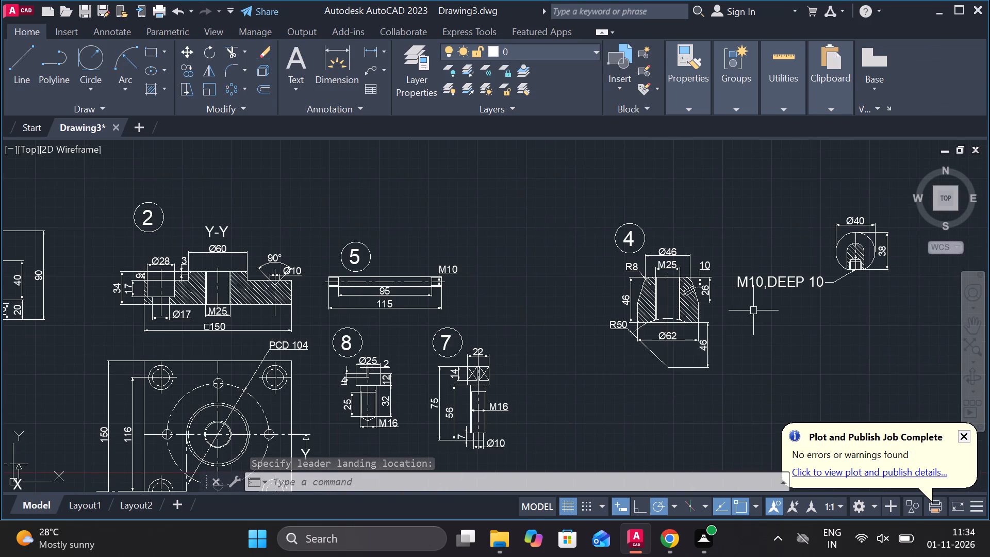
middle_drag(753, 310, 724, 310)
click(548, 193)
click(697, 391)
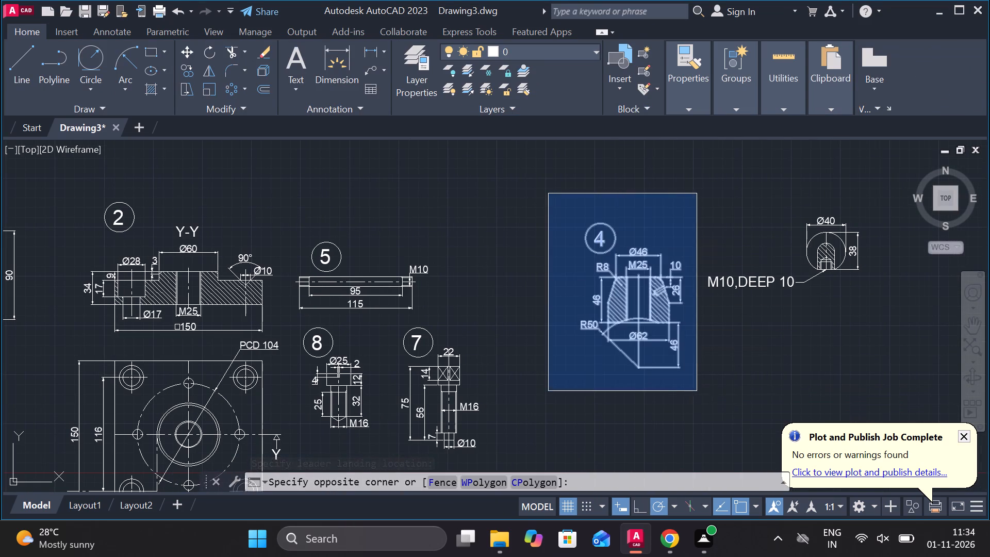
key(m)
key(Return)
click(712, 346)
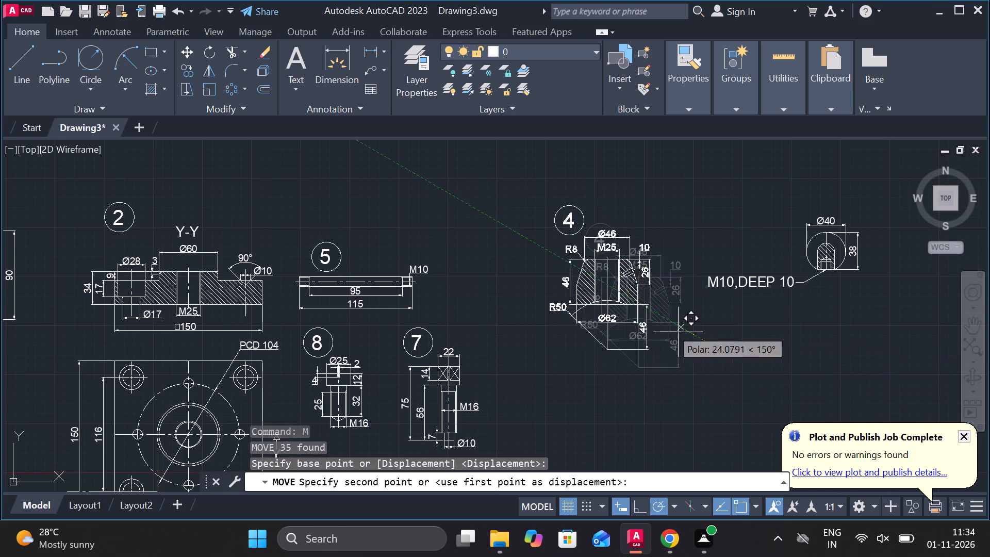
middle_drag(572, 312, 606, 156)
middle_drag(519, 384, 725, 304)
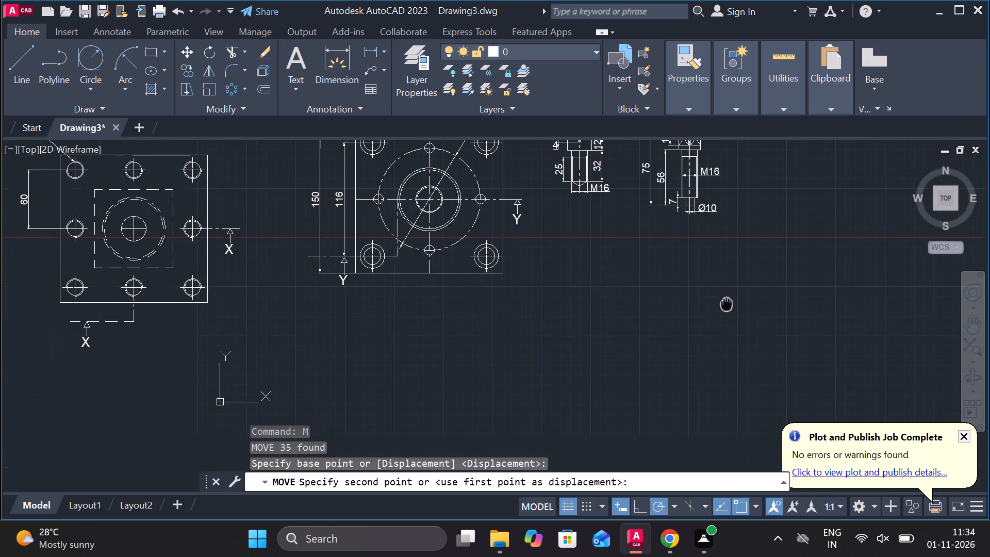
scroll(699, 346, down, 1)
click(458, 413)
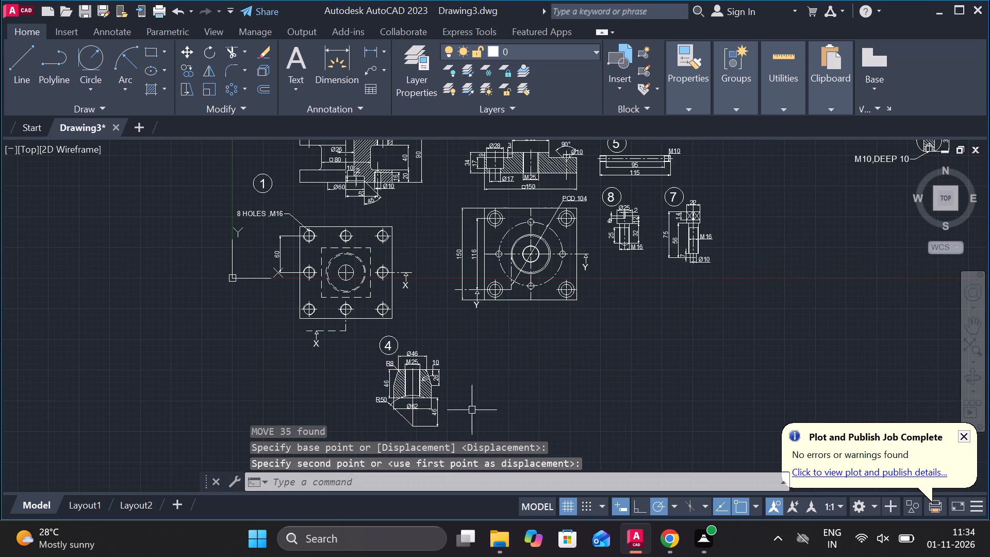
Move the Ø40 domed insert, with its dimensions and "M10,DEEP 10" note, to the free space below part 2's plan view.
middle_drag(571, 368, 495, 386)
scroll(495, 386, down, 1)
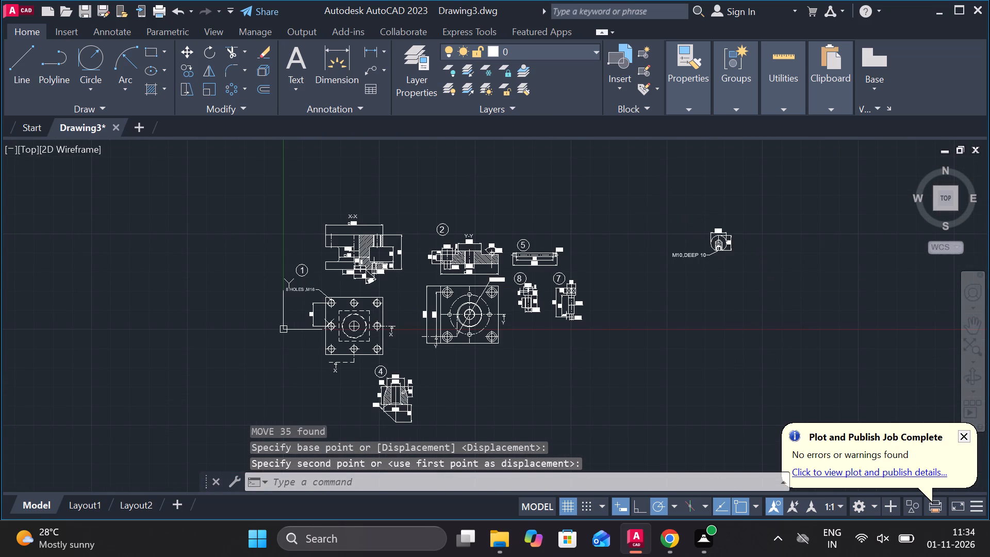
click(666, 209)
click(768, 291)
key(m)
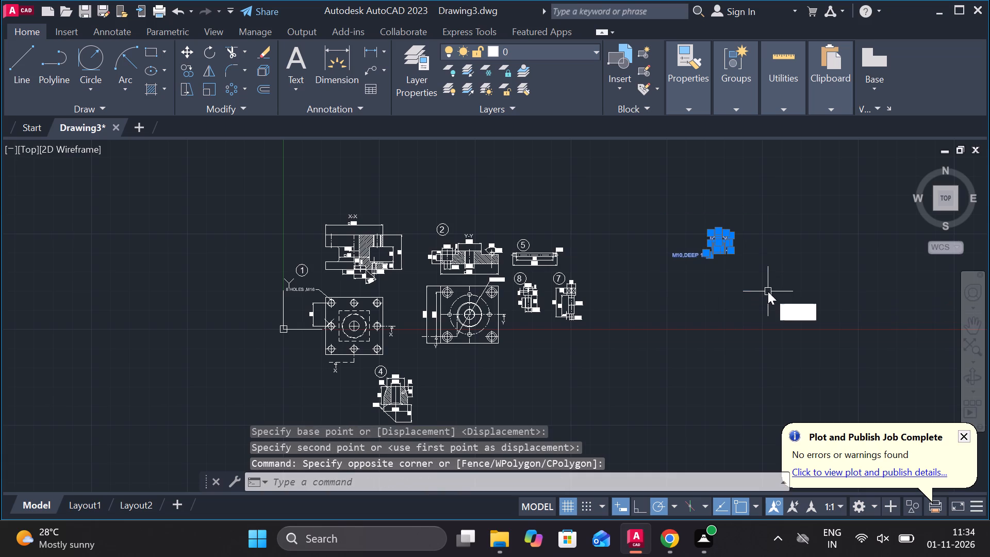
key(Return)
click(794, 249)
scroll(562, 394, up, 1)
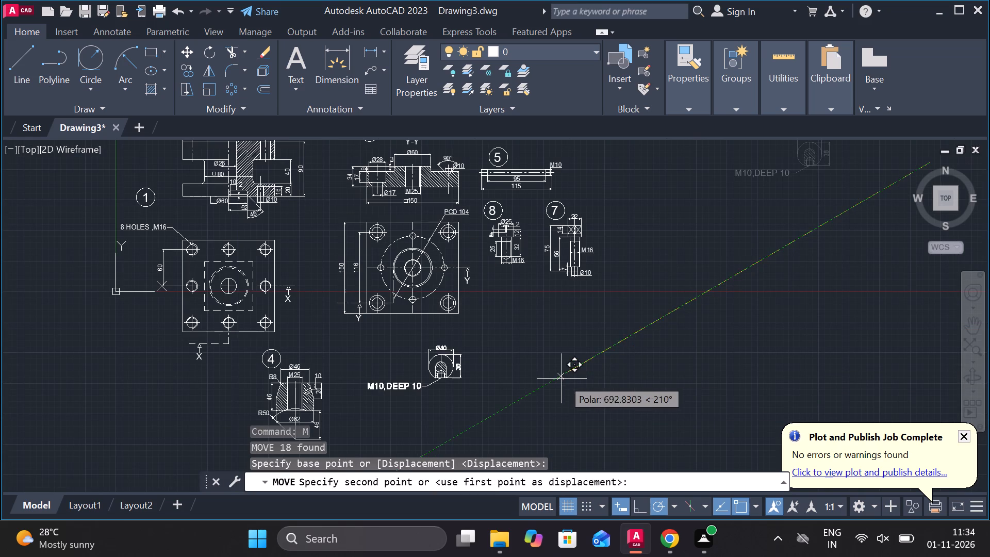
click(562, 379)
Examine the layout of the numbered part details across the drawing.
middle_drag(711, 325, 733, 321)
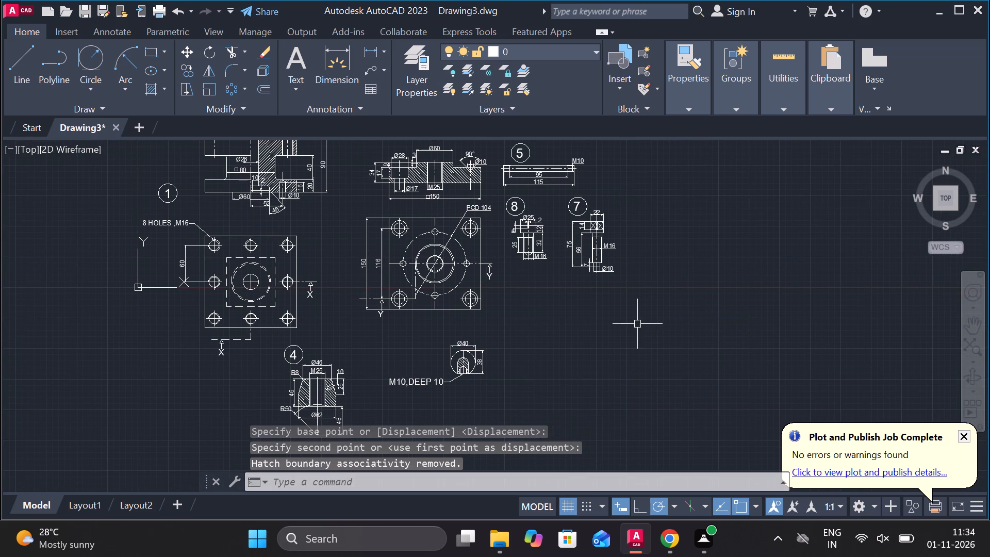
scroll(616, 240, up, 3)
middle_drag(554, 231, 574, 312)
scroll(574, 322, down, 1)
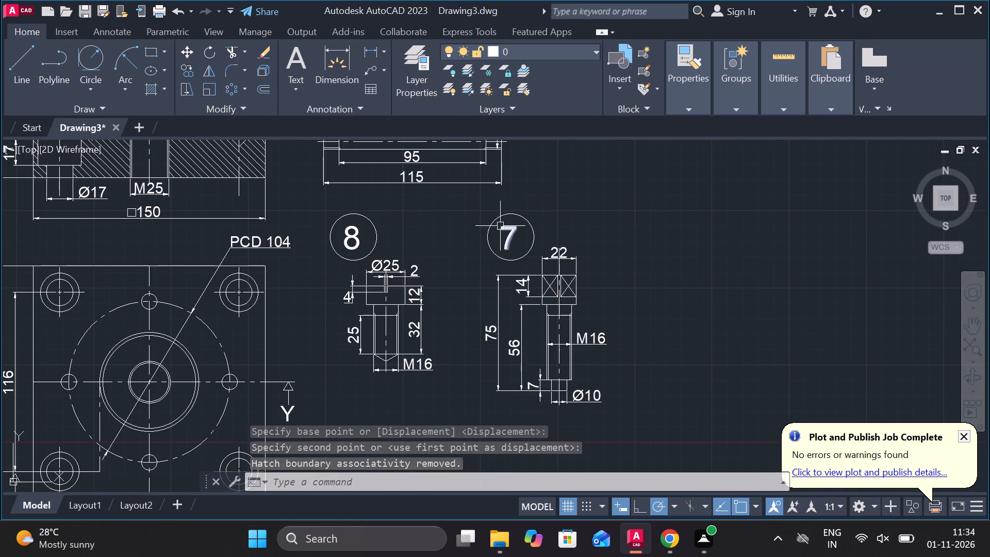
scroll(542, 290, down, 2)
middle_drag(533, 351, 586, 296)
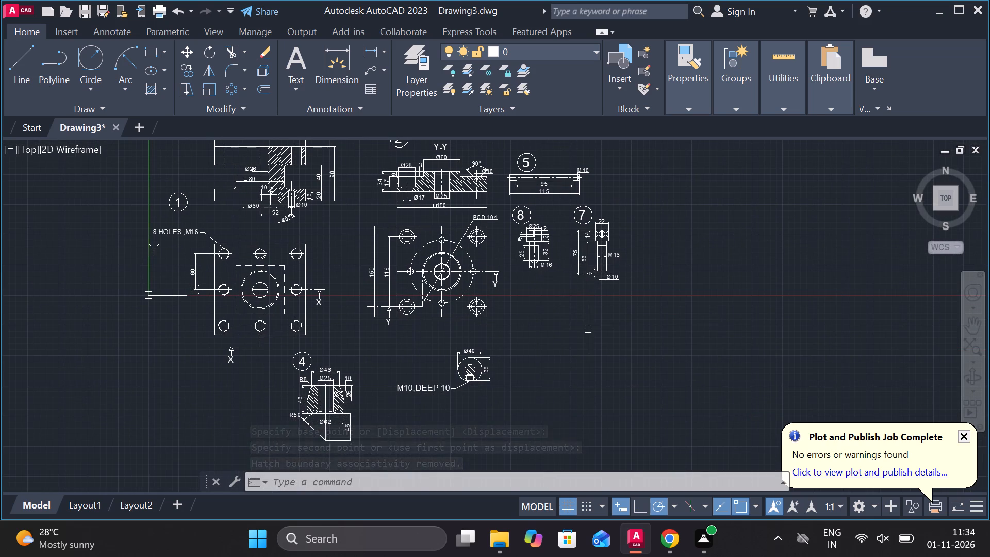
scroll(587, 330, down, 1)
scroll(289, 240, up, 1)
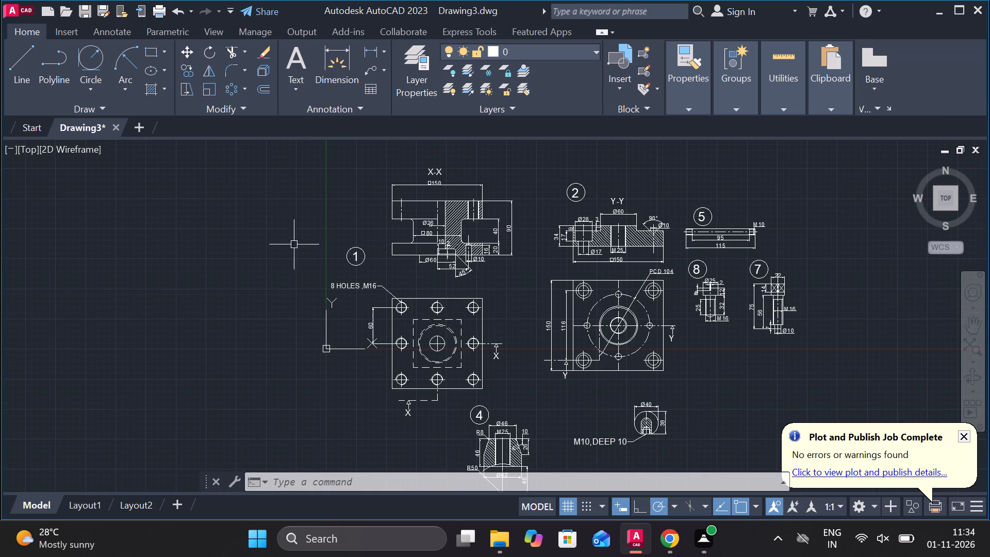
middle_drag(507, 319, 470, 267)
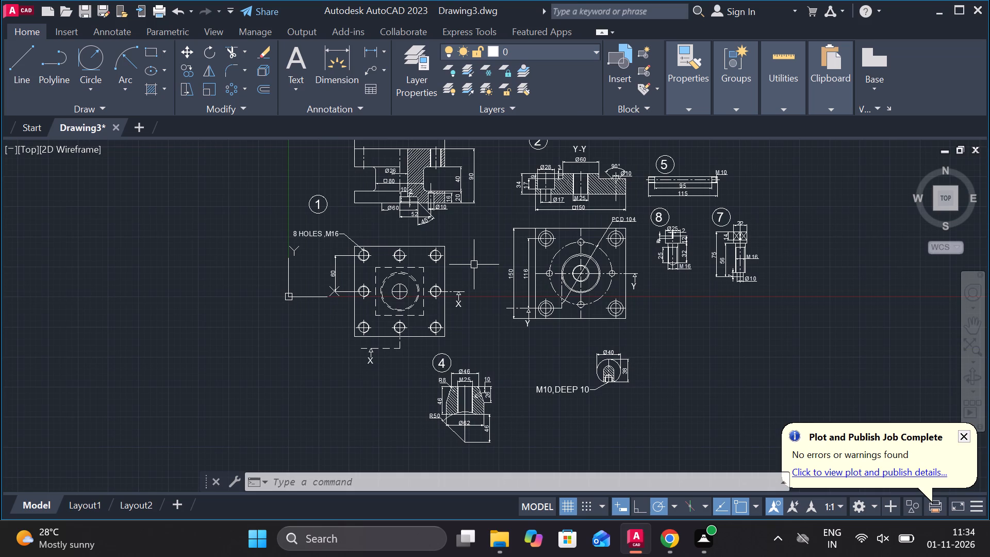
Copy all the part views, with their dimensions and balloons, to the empty area left of the originals.
scroll(474, 265, down, 1)
click(352, 163)
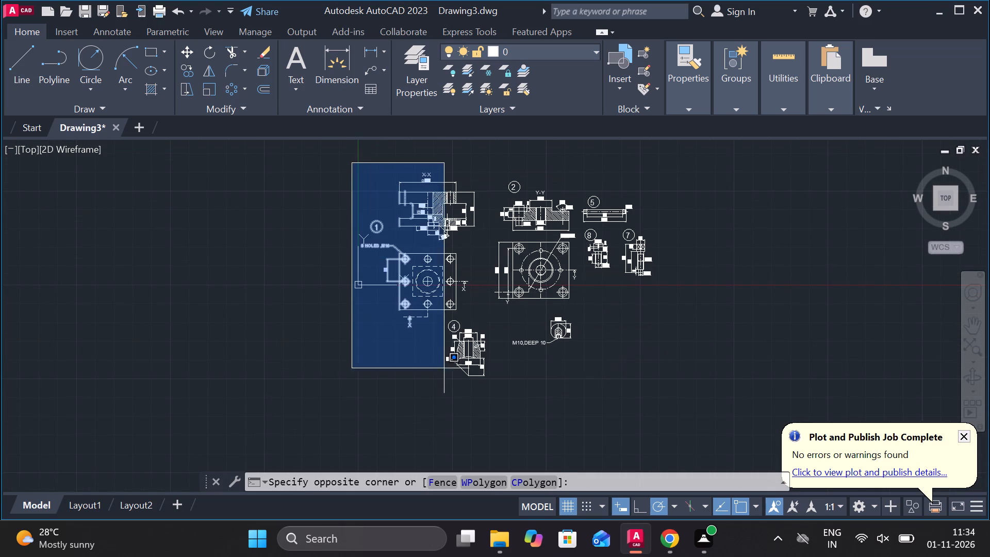
click(704, 383)
text(CO)
key(Return)
click(699, 361)
scroll(699, 361, down, 2)
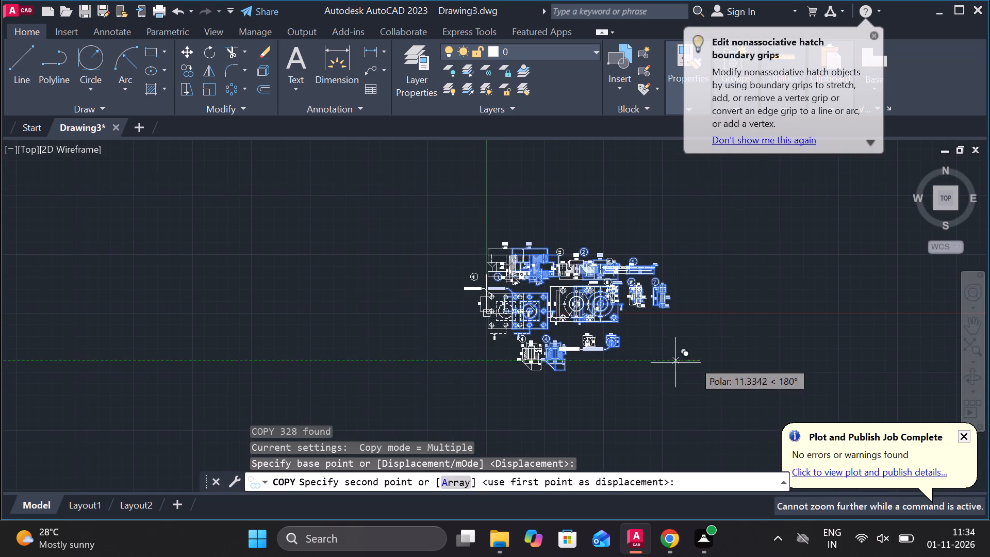
click(443, 366)
key(Escape)
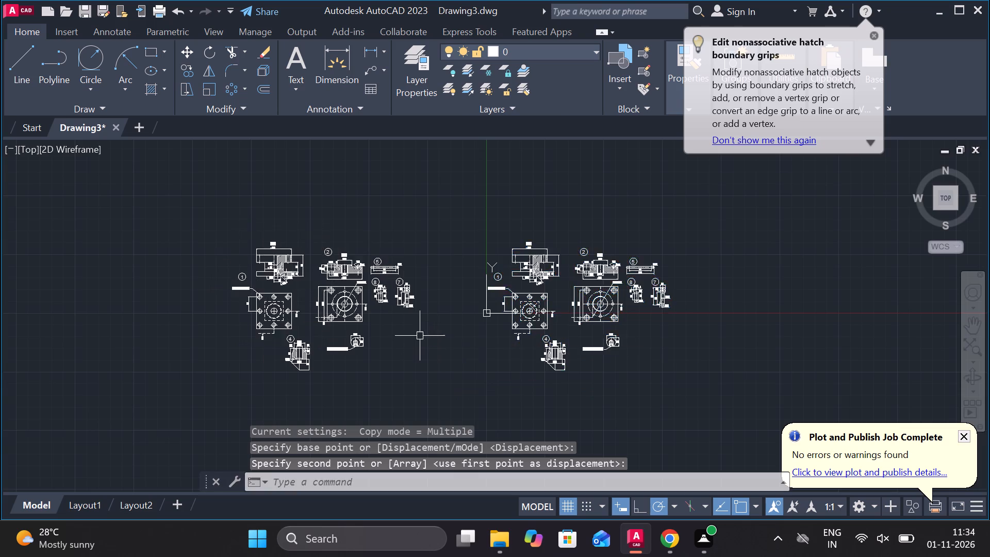
In the copied set, erase part 1's section-view dimensions, except the 2 dimension, together with the "X-X" label.
scroll(420, 336, up, 2)
middle_drag(421, 336, 664, 367)
middle_drag(480, 273, 569, 341)
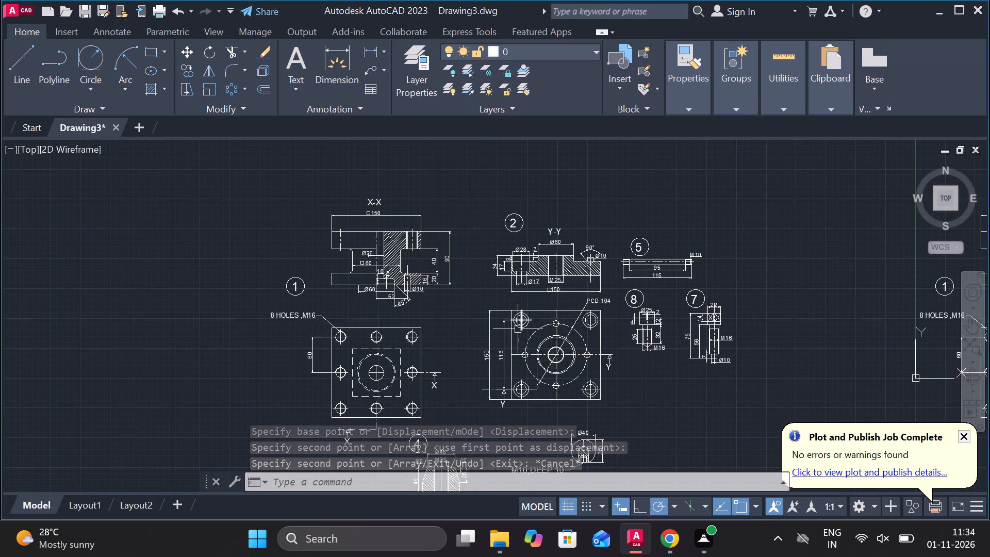
scroll(415, 295, up, 1)
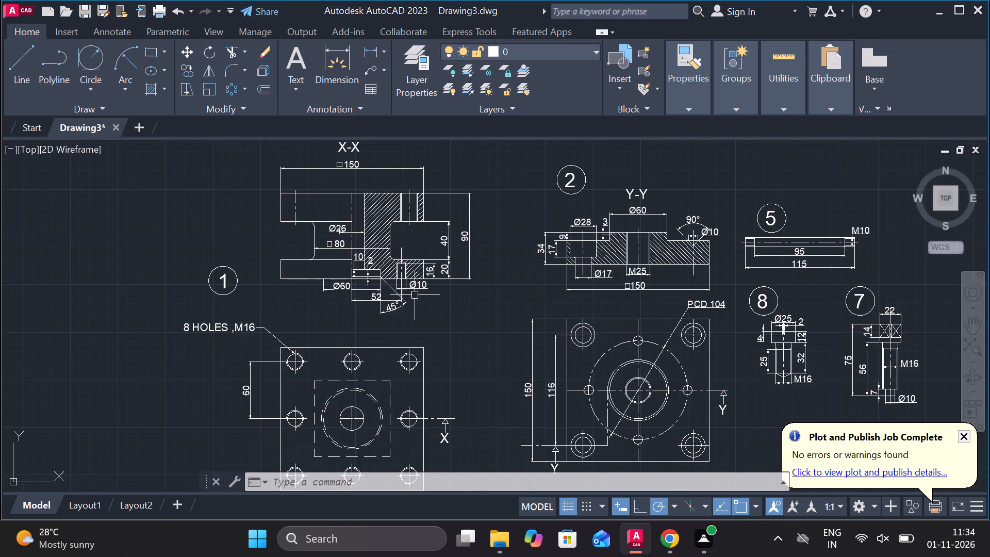
scroll(415, 295, up, 1)
middle_drag(423, 295, 431, 380)
click(399, 408)
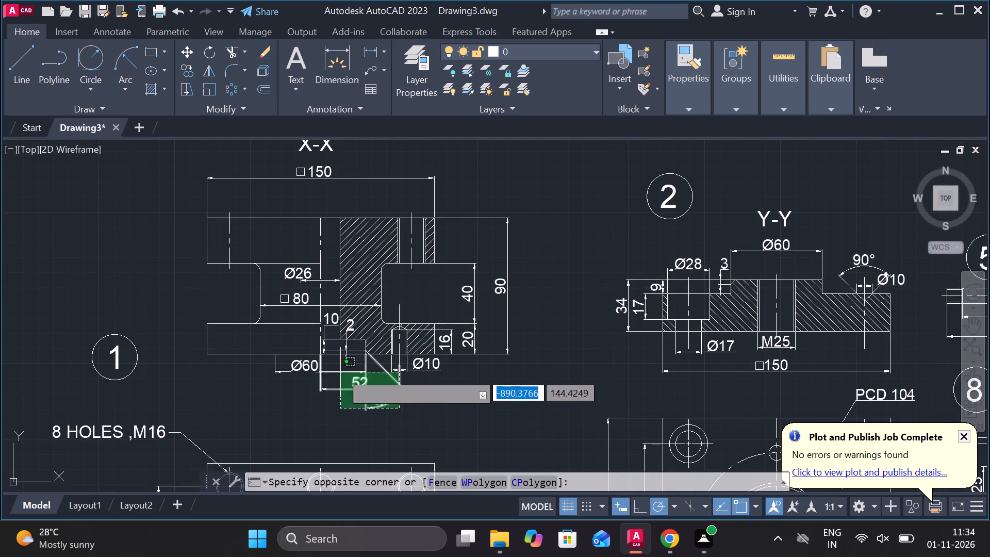
click(340, 372)
click(330, 326)
click(303, 301)
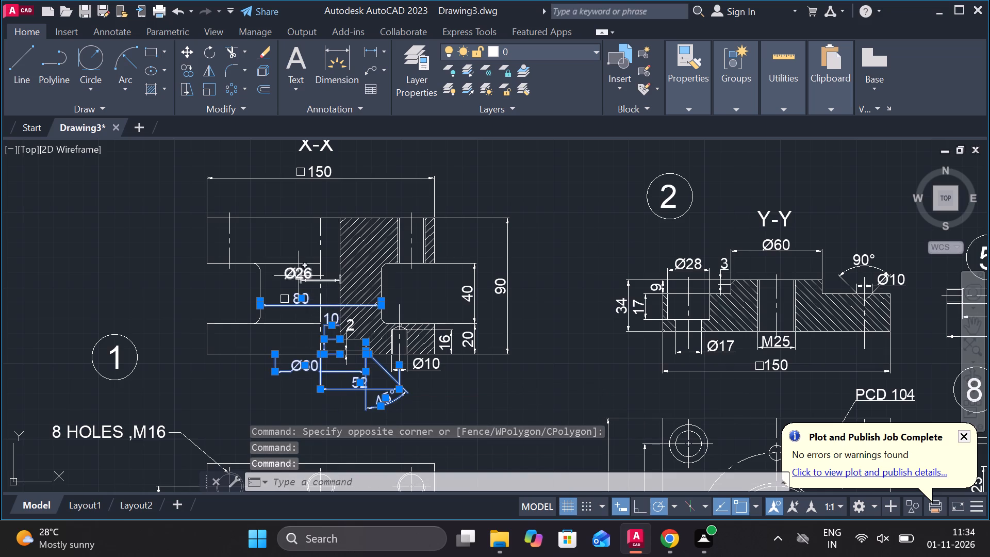
click(298, 273)
click(310, 176)
click(317, 148)
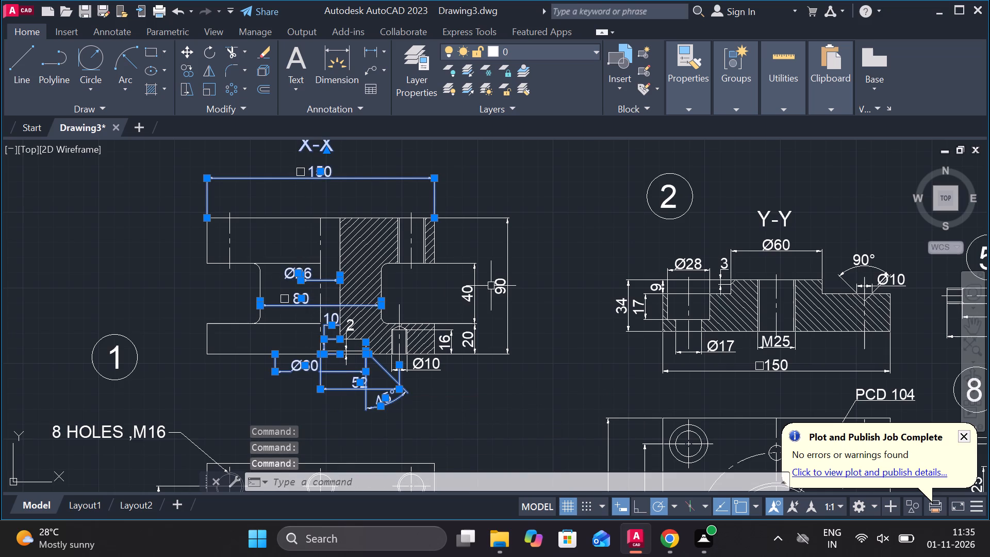
click(529, 287)
click(459, 279)
click(467, 355)
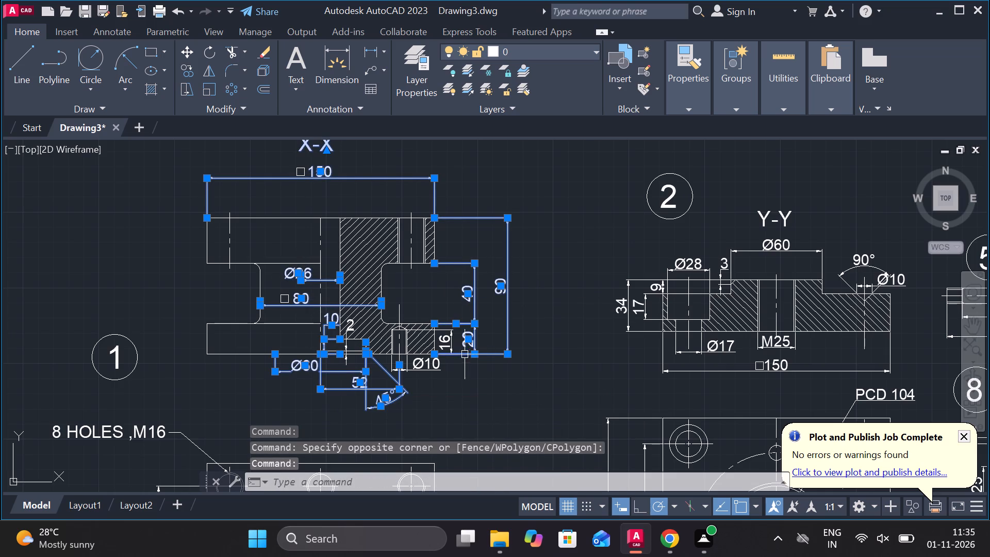
click(457, 343)
click(435, 365)
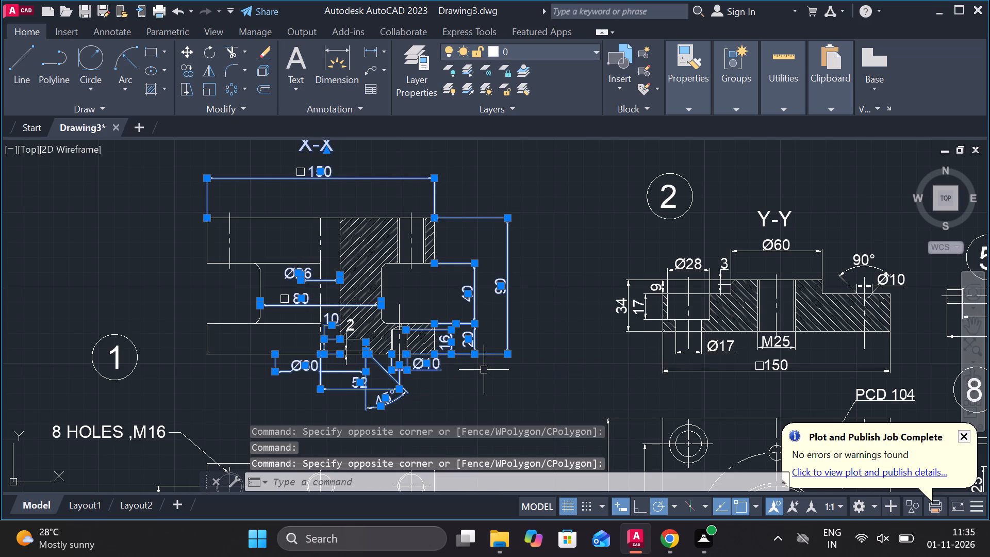
text(E)
key(space)
Erase the leftover 2 dimension and the two small square symbols from the copied section view of part 1.
scroll(343, 335, up, 2)
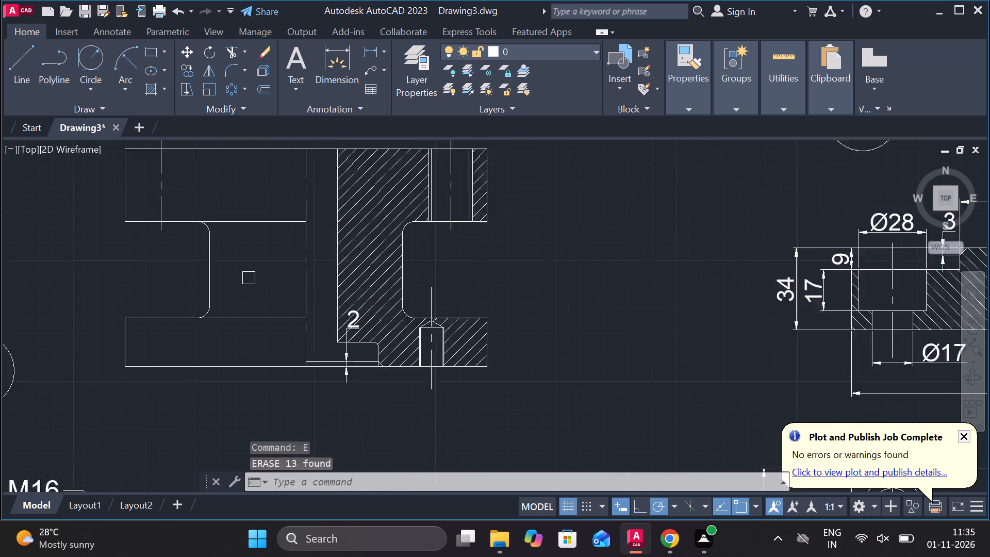
click(349, 369)
text(E)
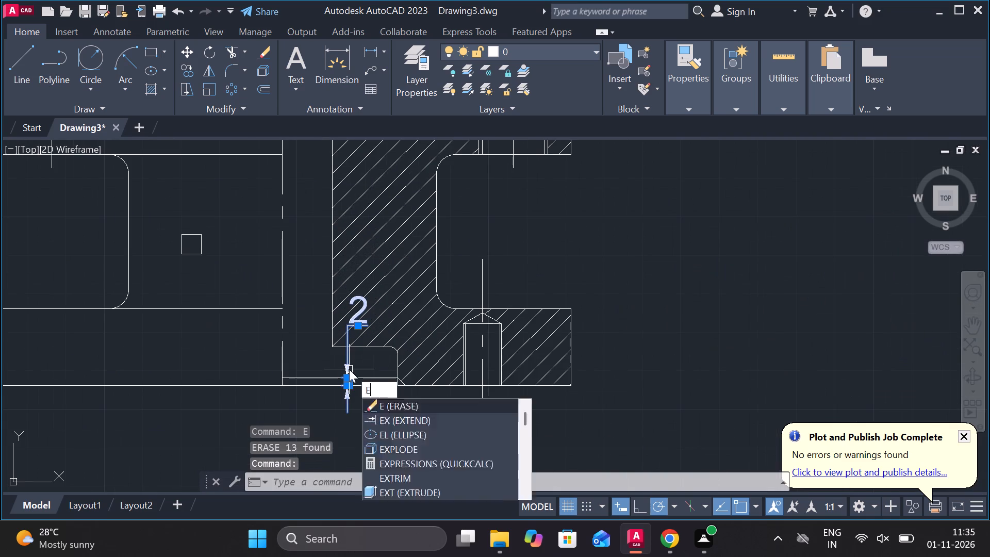
key(space)
scroll(349, 369, down, 2)
click(293, 326)
click(279, 307)
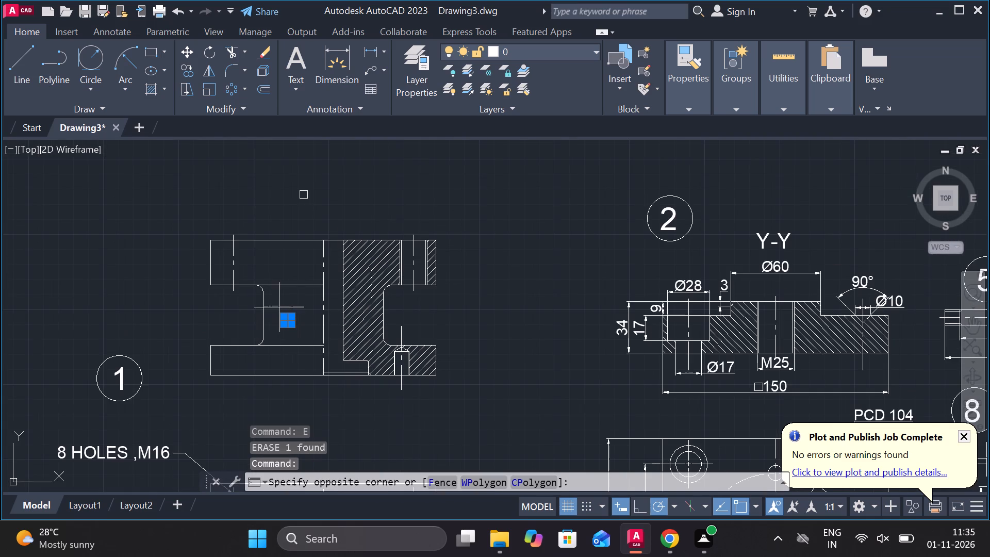
click(302, 294)
click(317, 219)
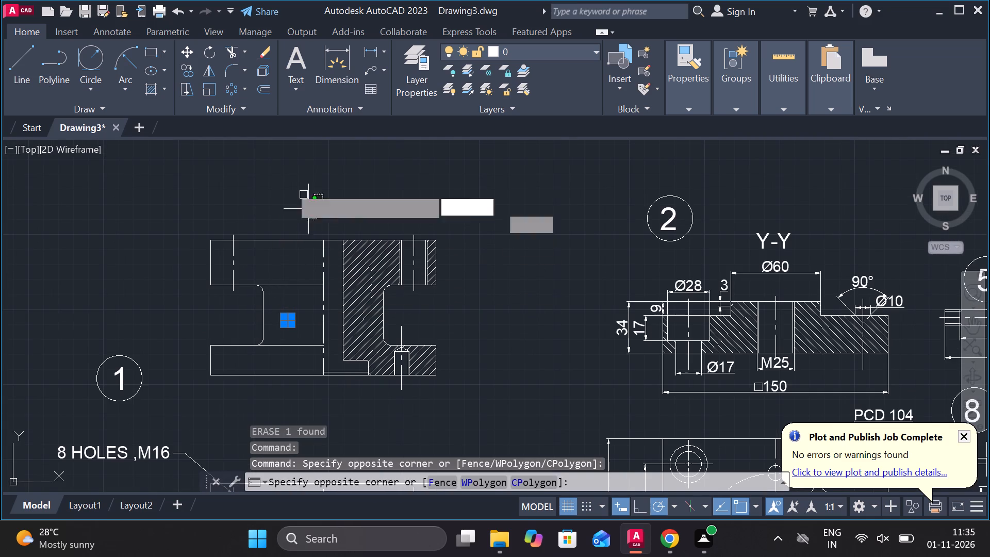
click(268, 158)
key(e)
key(space)
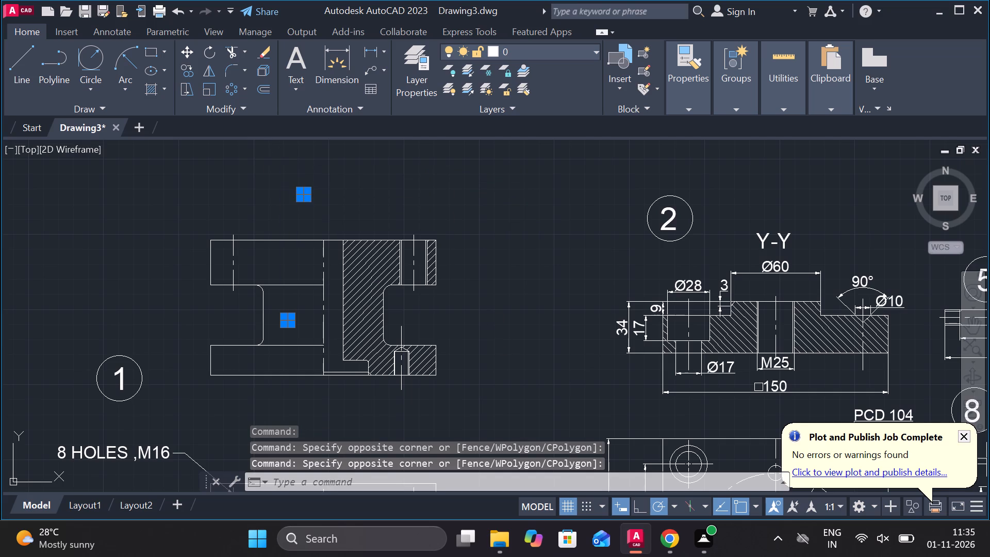
Erase the copied plan view of part 1 with its "8 HOLES ,M16" note, dimension and X cutting-plane marks.
scroll(498, 334, down, 3)
scroll(466, 371, up, 2)
middle_drag(465, 372, 463, 320)
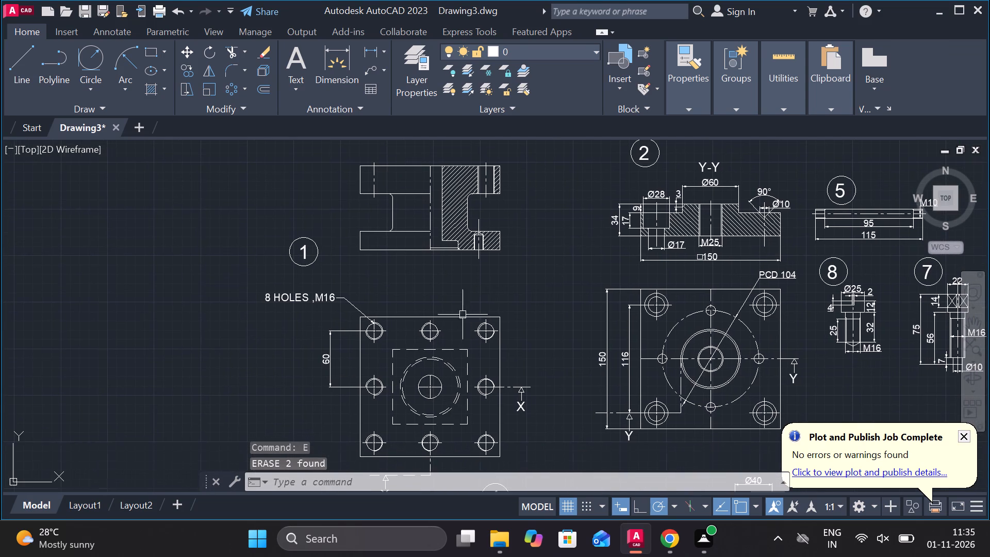
click(255, 218)
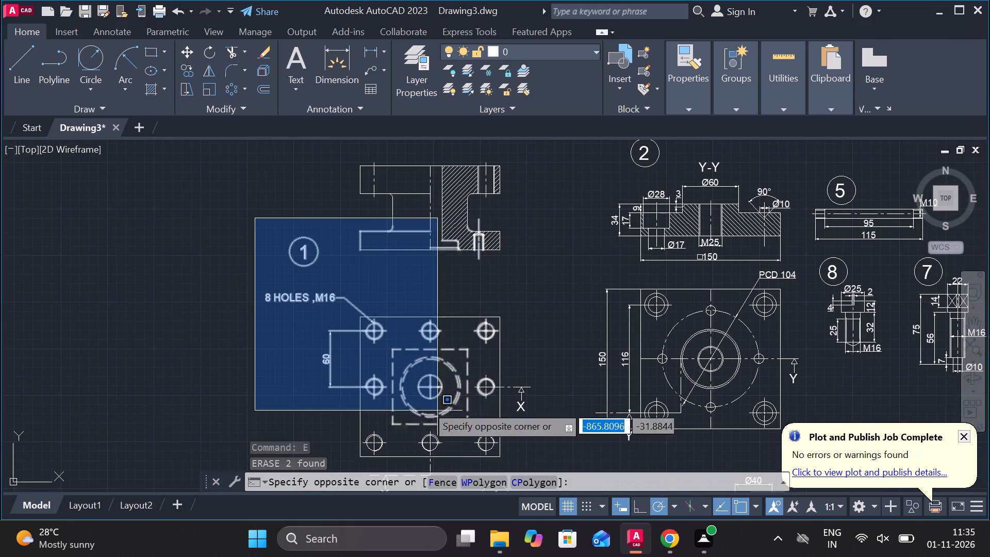
key(Escape)
middle_drag(445, 407, 430, 318)
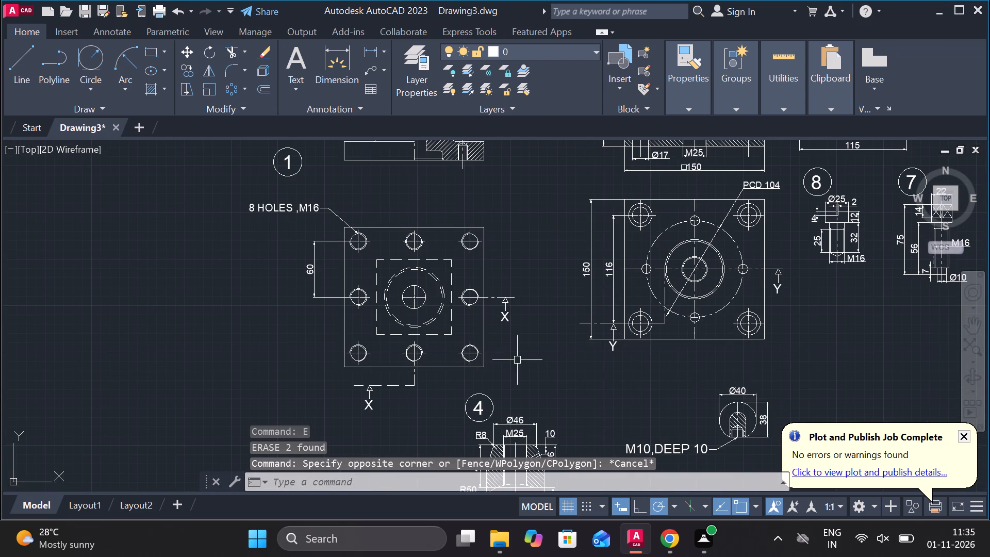
drag(520, 363, 515, 361)
click(224, 192)
text(E)
key(space)
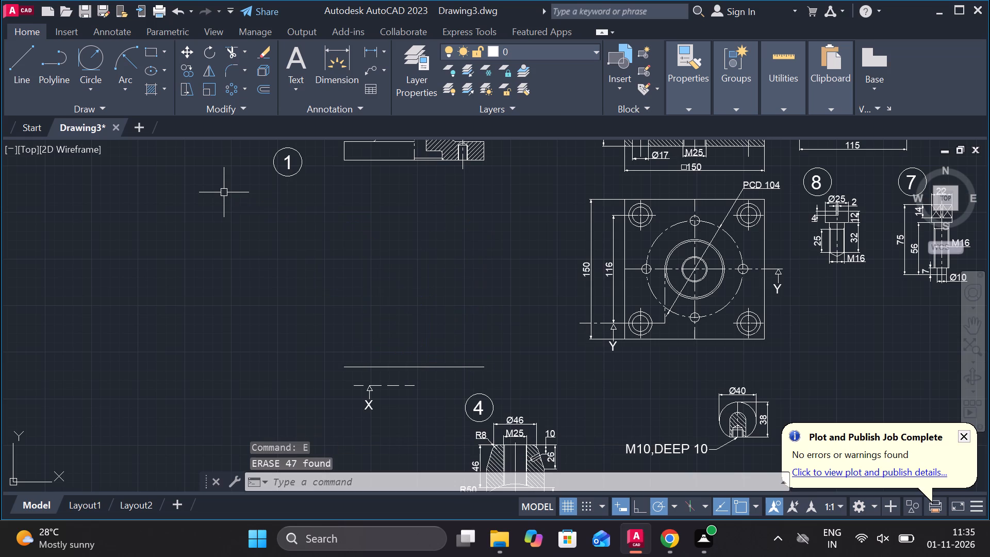
drag(404, 439, 401, 432)
click(302, 282)
key(e)
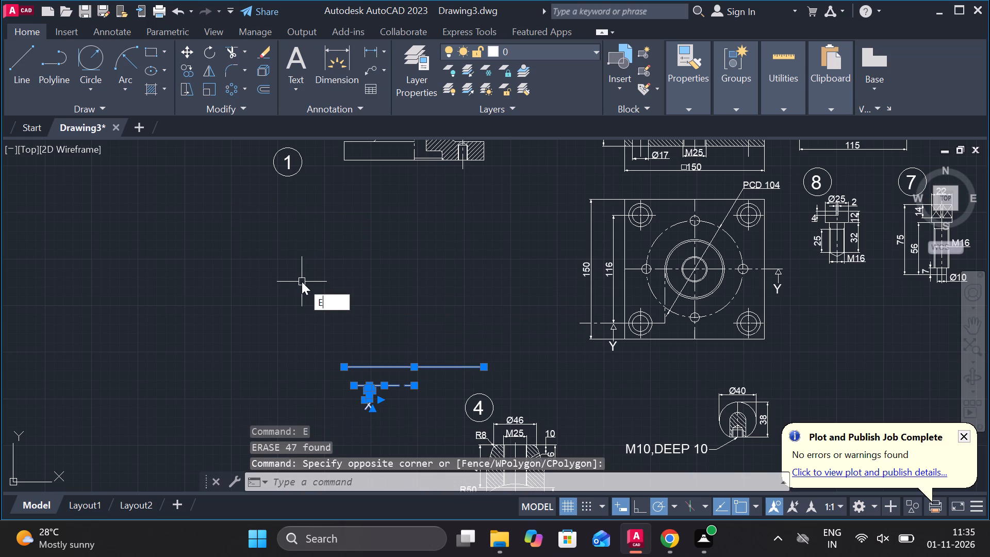
key(space)
Erase the copied number balloon 1.
drag(329, 289, 286, 233)
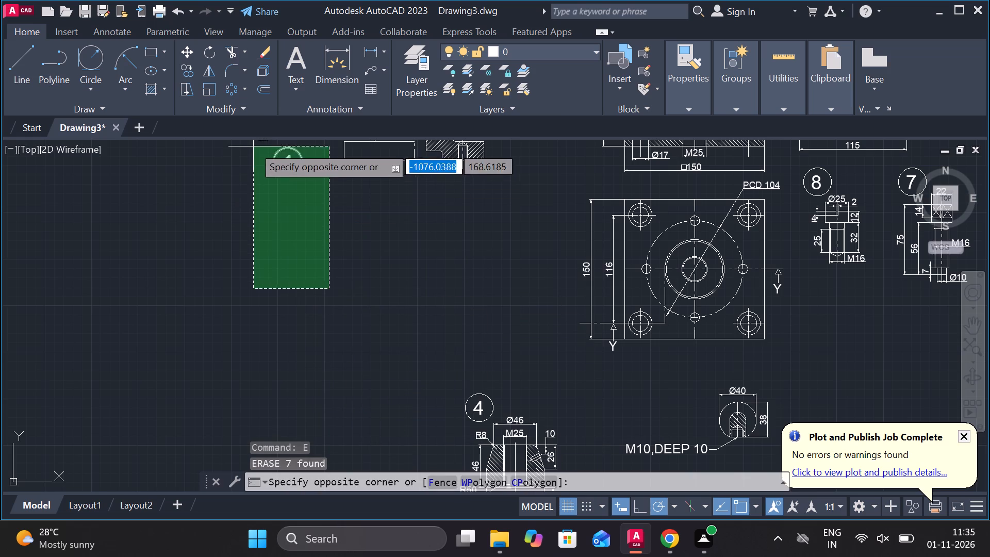
click(253, 146)
text(E)
key(space)
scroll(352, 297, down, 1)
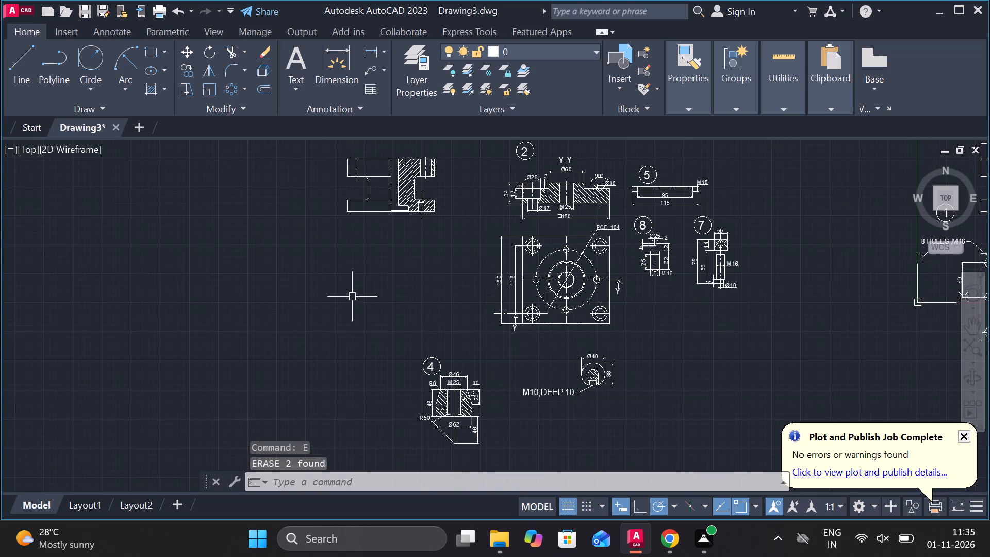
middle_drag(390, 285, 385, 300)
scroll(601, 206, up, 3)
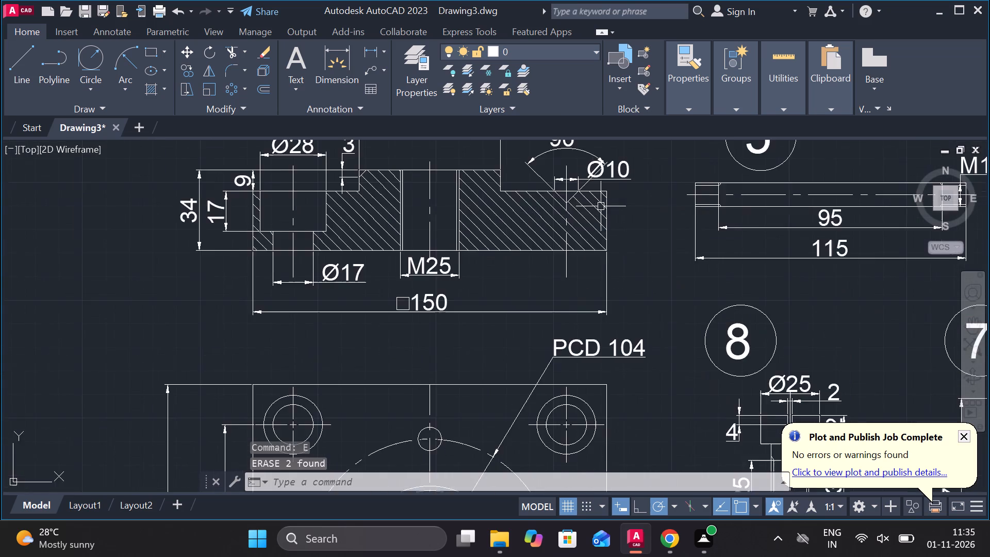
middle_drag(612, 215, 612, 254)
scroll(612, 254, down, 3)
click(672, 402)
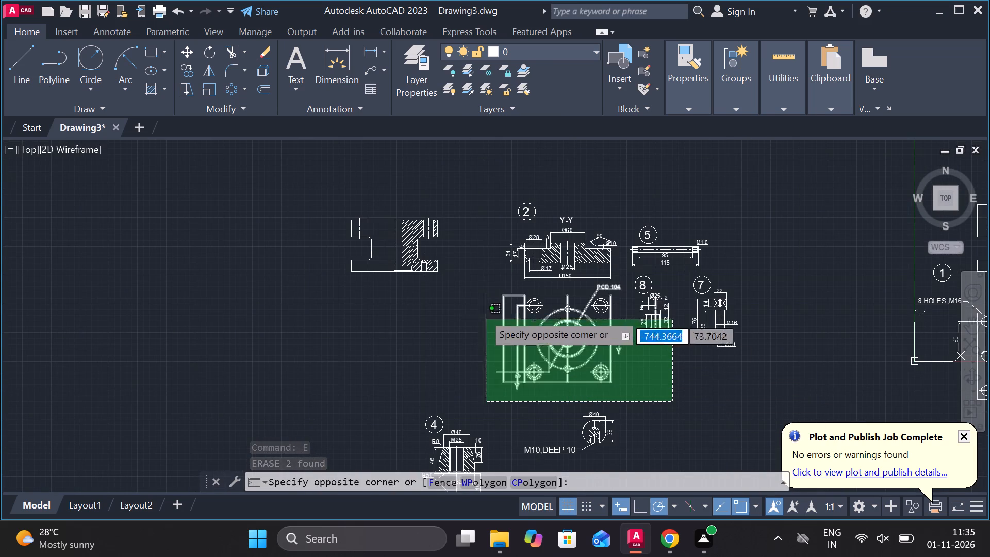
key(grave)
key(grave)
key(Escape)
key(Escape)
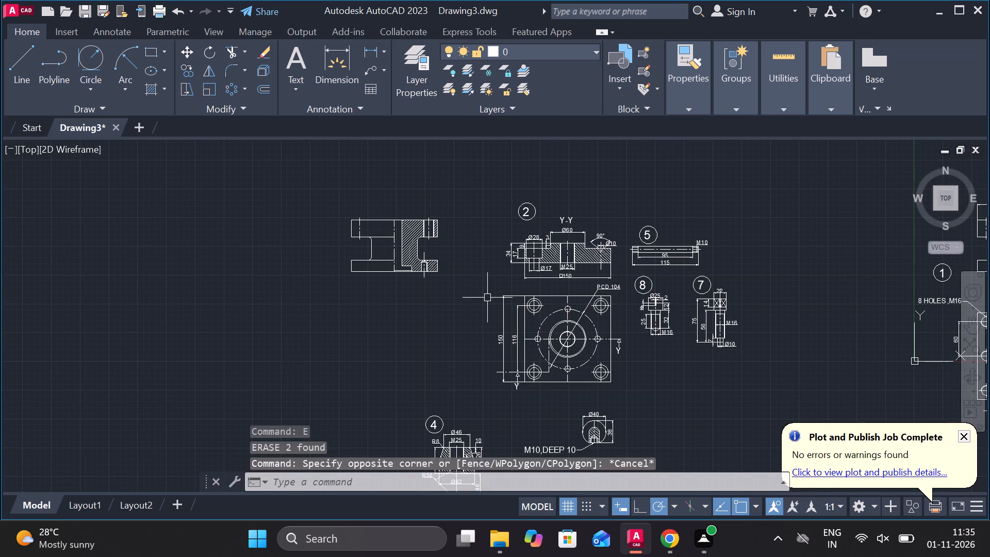
Erase the copied plan view of part 2 with its dimensions, "PCD 104" note and Y cutting-plane marks.
click(485, 284)
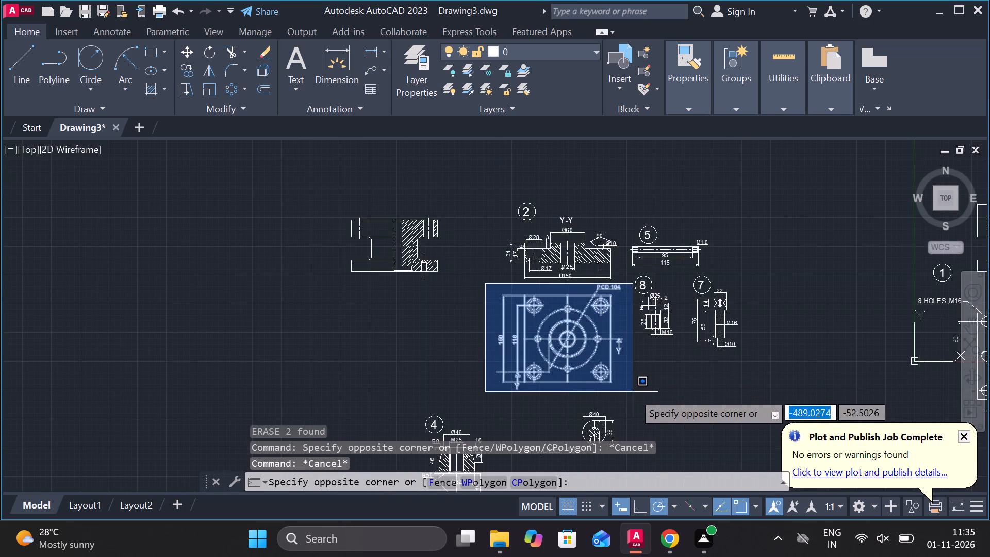
click(633, 398)
text(E)
key(space)
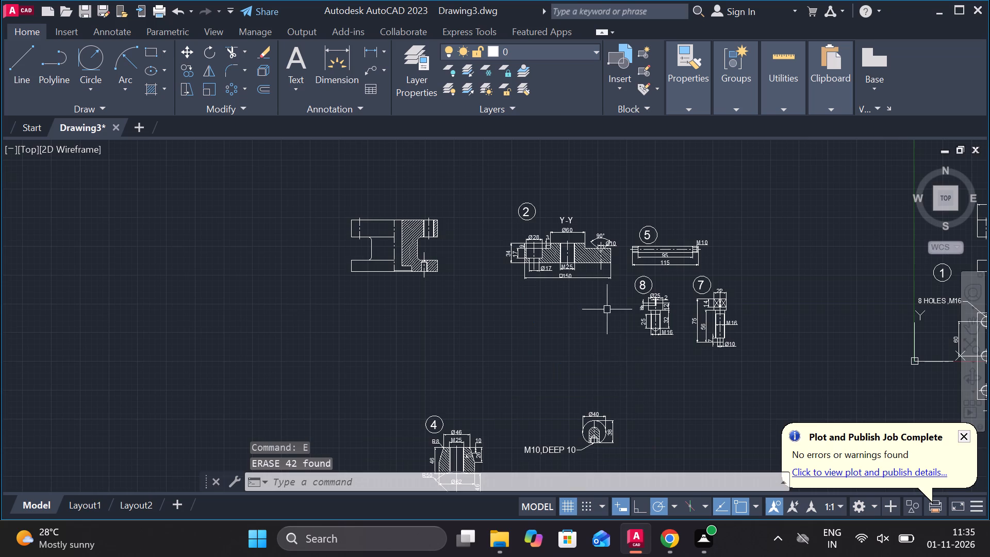
Erase the 90° angular dimension over the small countersunk hole in the copied section view of part 2.
scroll(603, 294, up, 2)
middle_drag(603, 294, 564, 421)
click(579, 288)
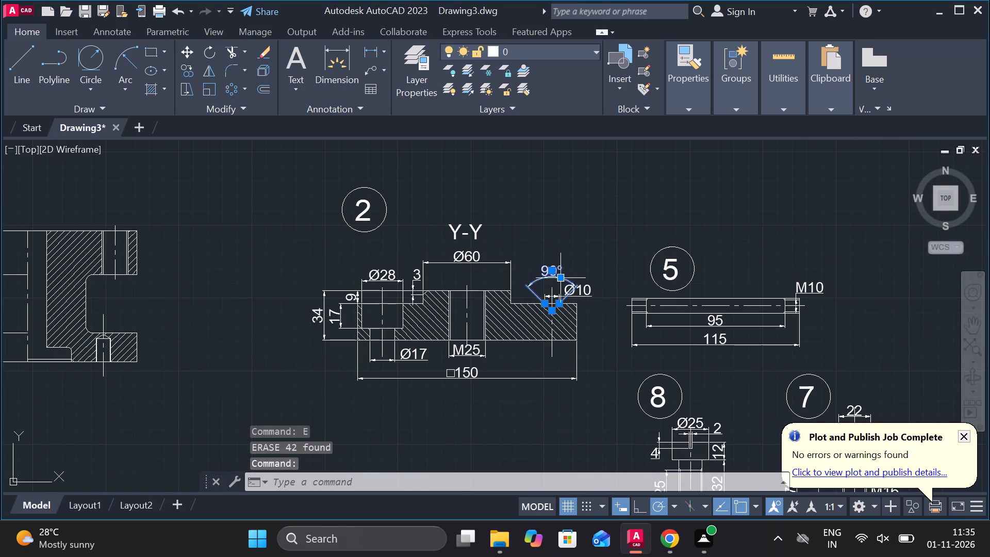
click(560, 278)
click(591, 225)
key(Escape)
click(576, 219)
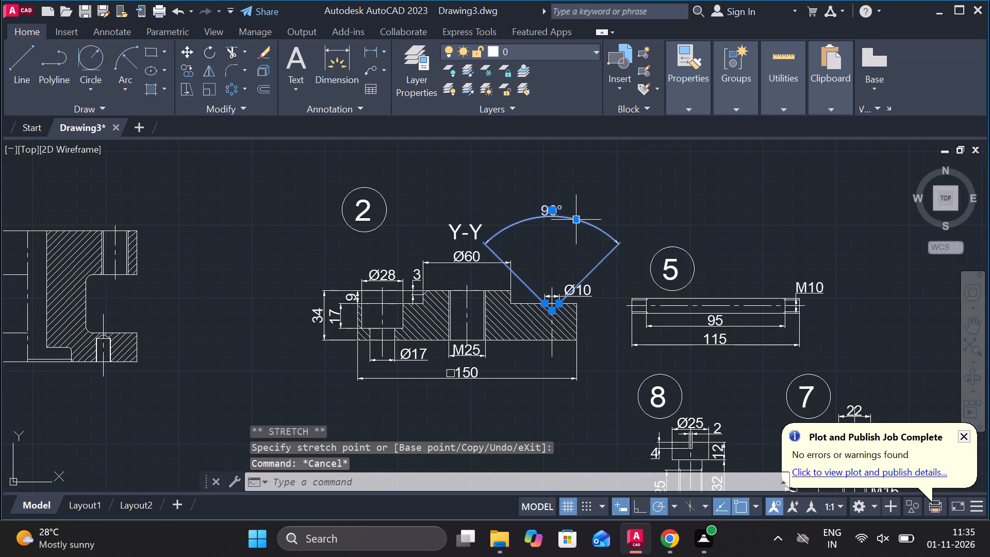
text(E)
key(space)
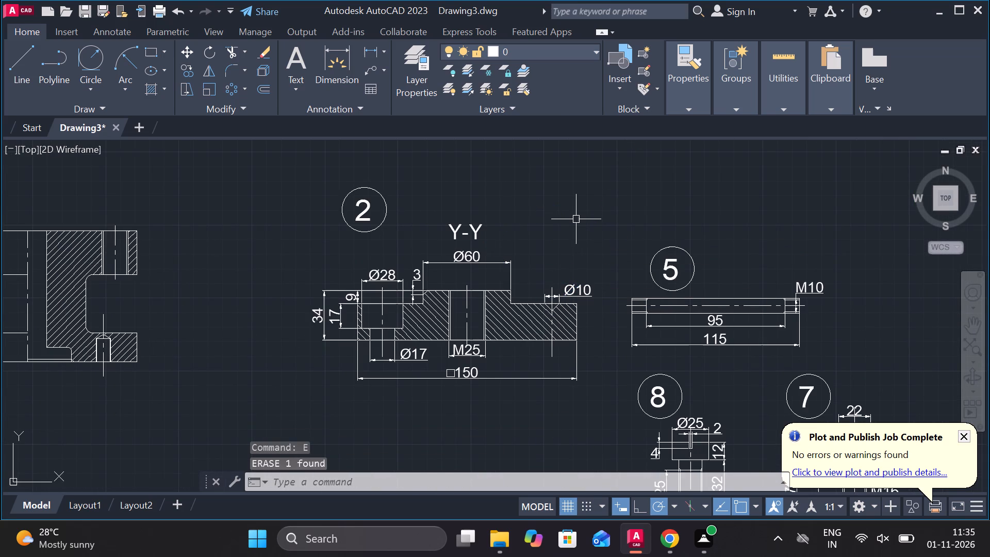
Erase the copied number balloon 2.
click(413, 243)
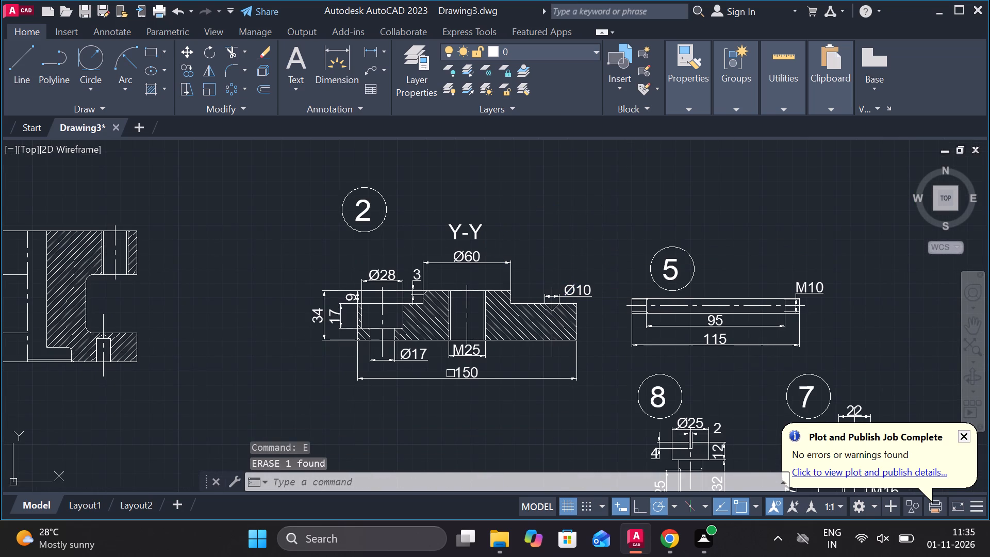
click(340, 185)
text(E)
key(space)
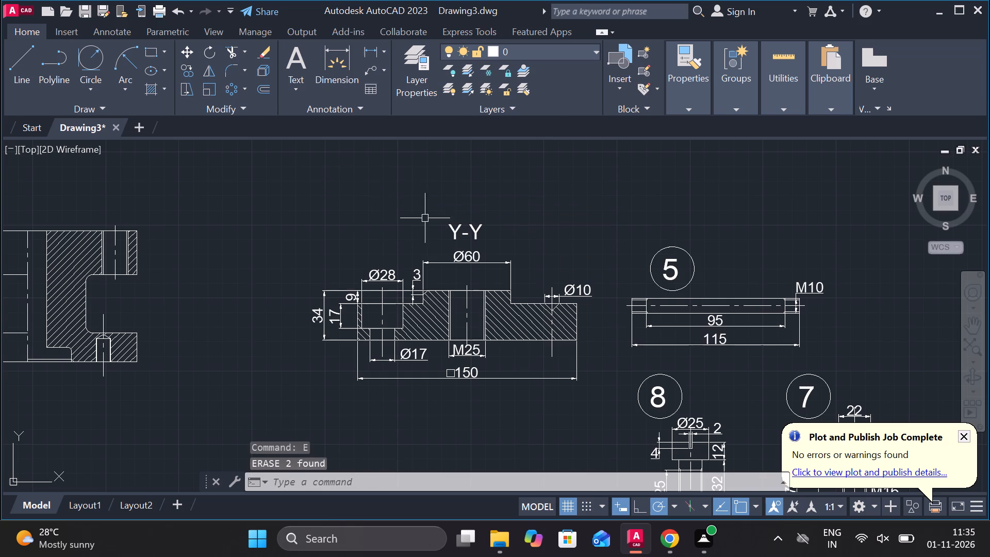
Erase the 34, 17, 9, Ø28 and 3 dimensions from the copied section view of part 2.
scroll(327, 335, up, 1)
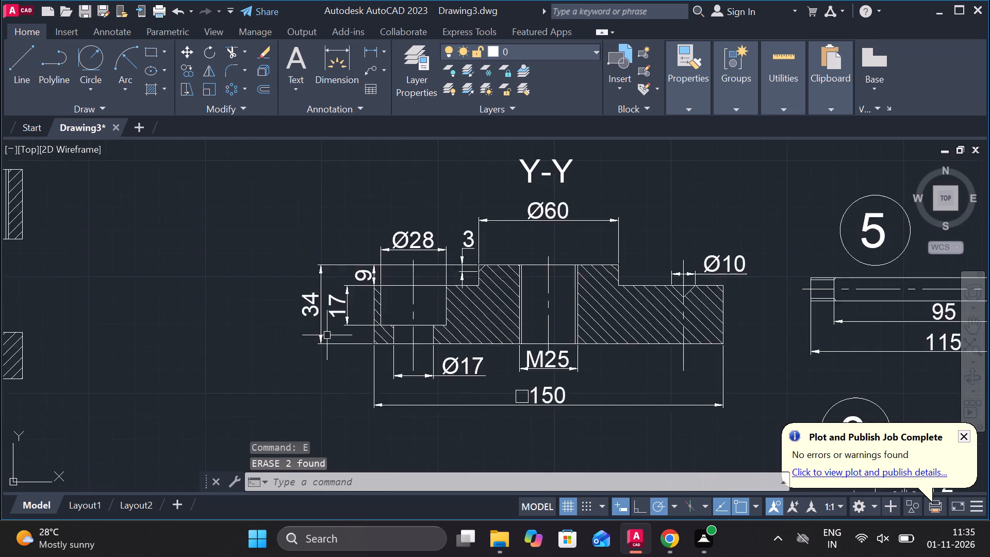
scroll(327, 335, up, 1)
drag(377, 299, 369, 299)
click(296, 240)
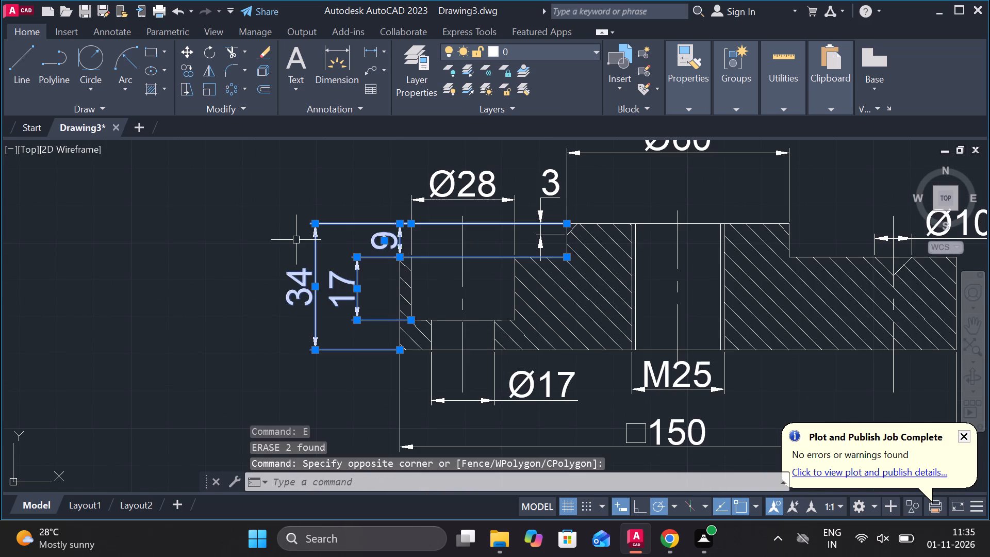
key(e)
key(space)
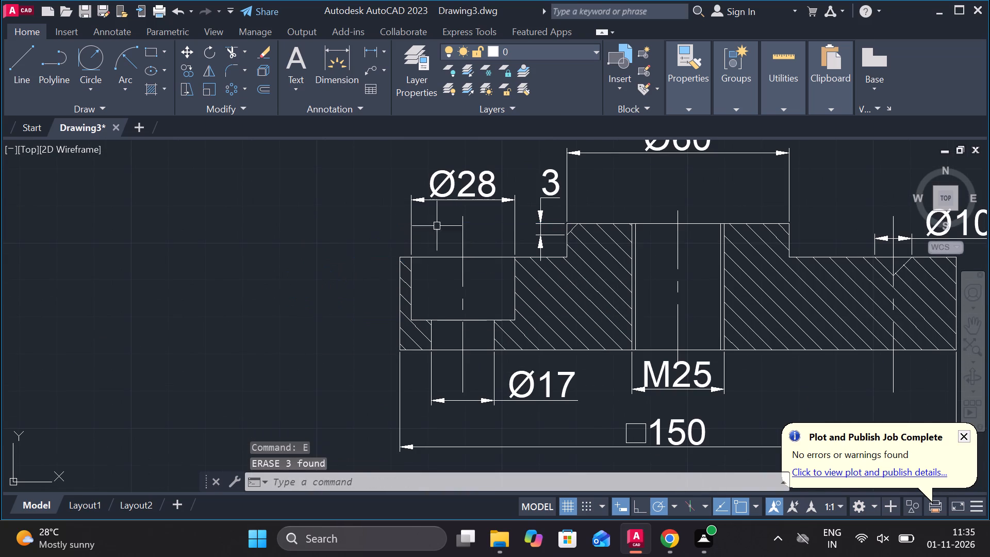
click(461, 177)
text(E)
key(space)
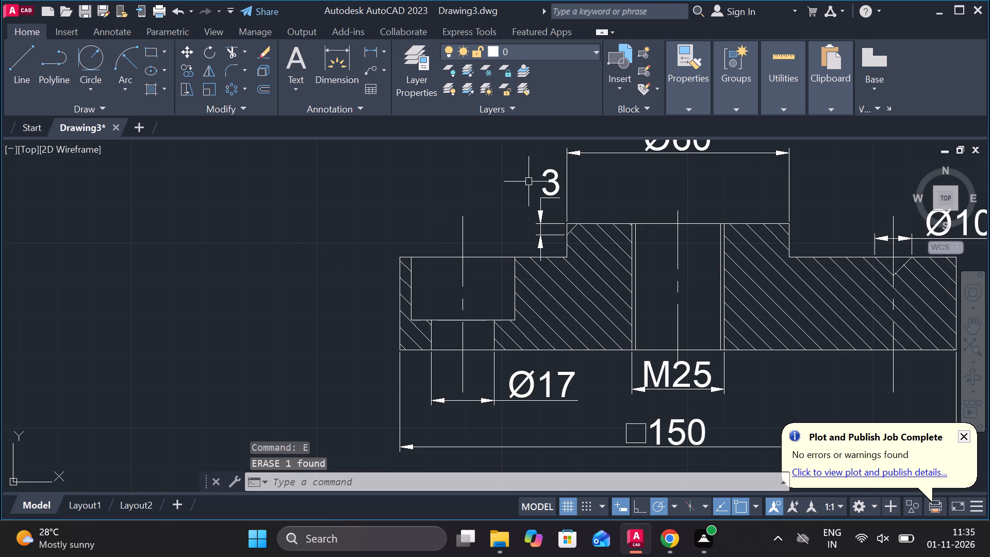
click(548, 181)
text(E)
key(space)
Erase the Ø60, M25, 150 and Ø17 dimensions and the small square symbol from the copied section view of part 2.
scroll(548, 183, down, 1)
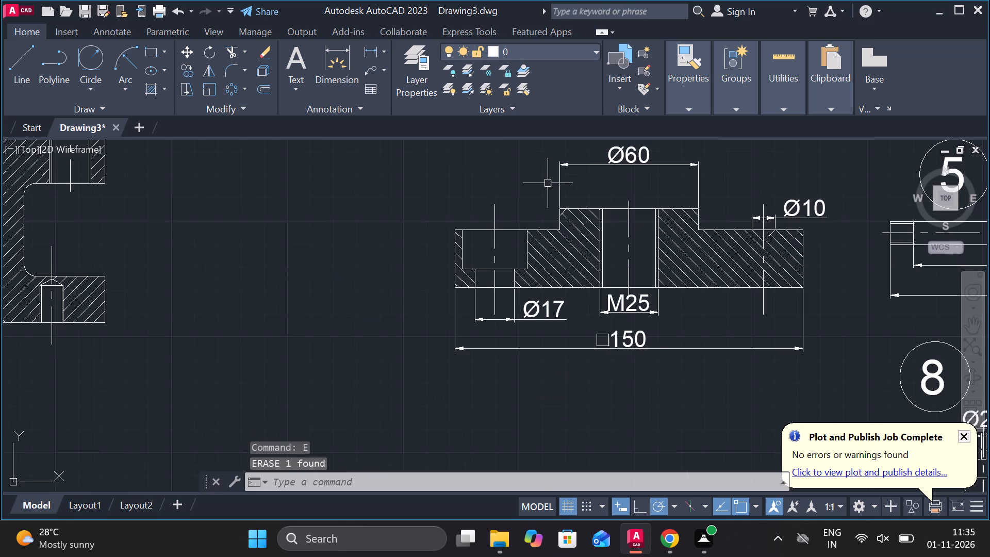
click(606, 176)
click(603, 151)
text(E)
key(space)
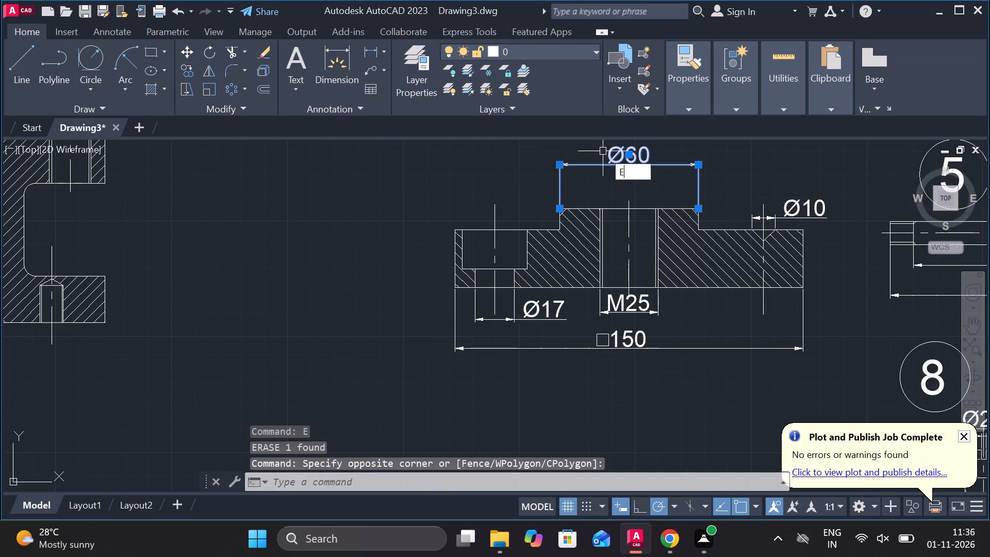
click(654, 356)
click(626, 307)
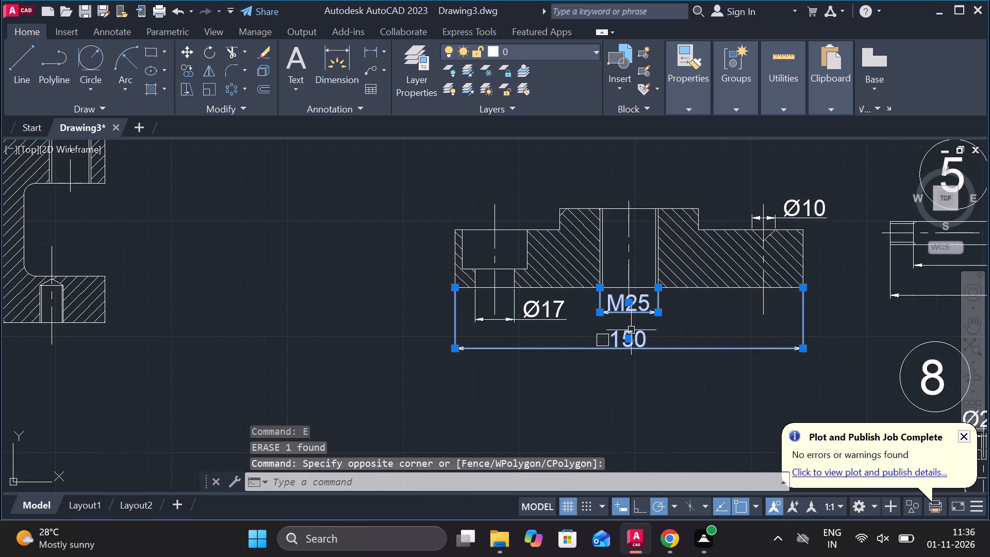
text(E)
key(space)
click(556, 310)
key(e)
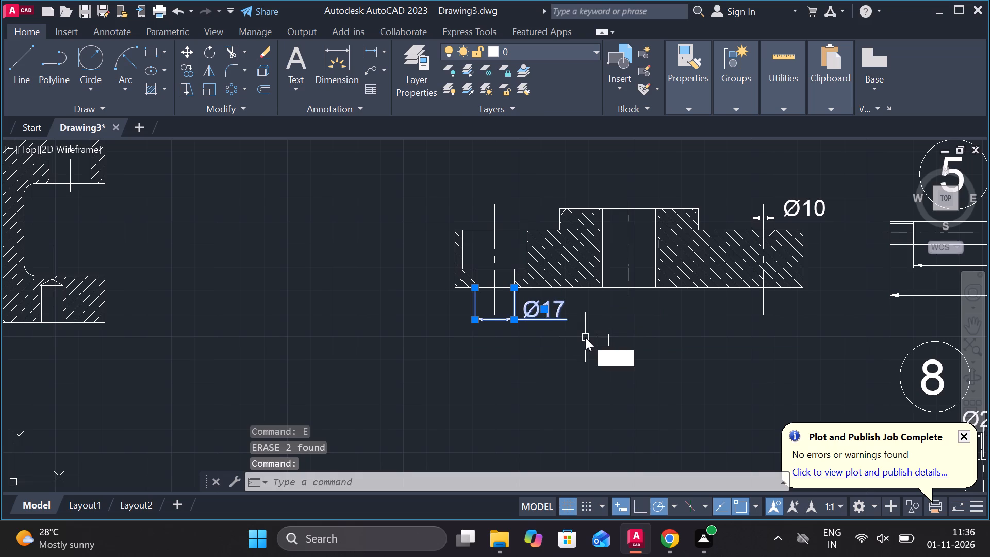
key(space)
click(629, 392)
click(573, 325)
text(E)
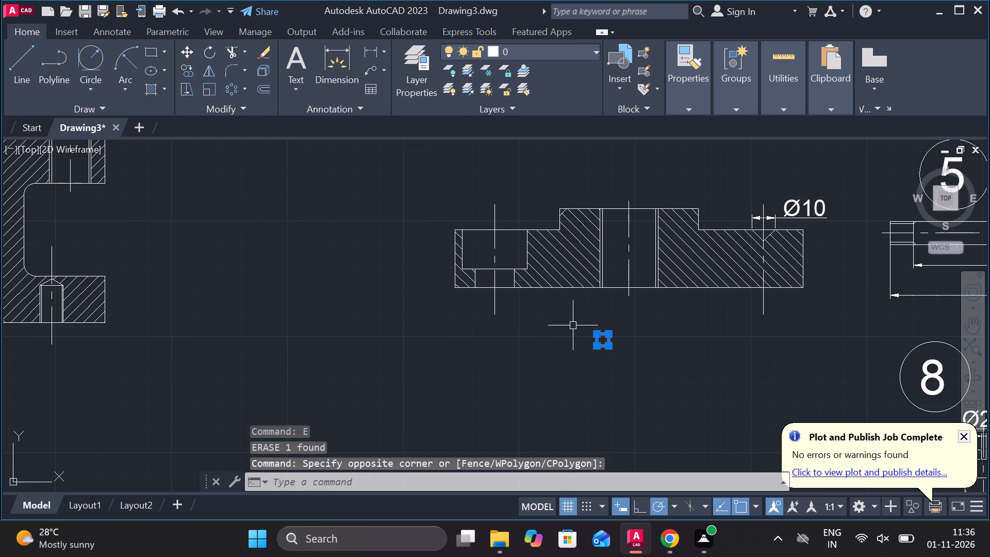
key(space)
Erase the Ø10 dimension and the Y-Y section label from the copied view of part 2.
middle_drag(628, 351, 401, 412)
click(569, 267)
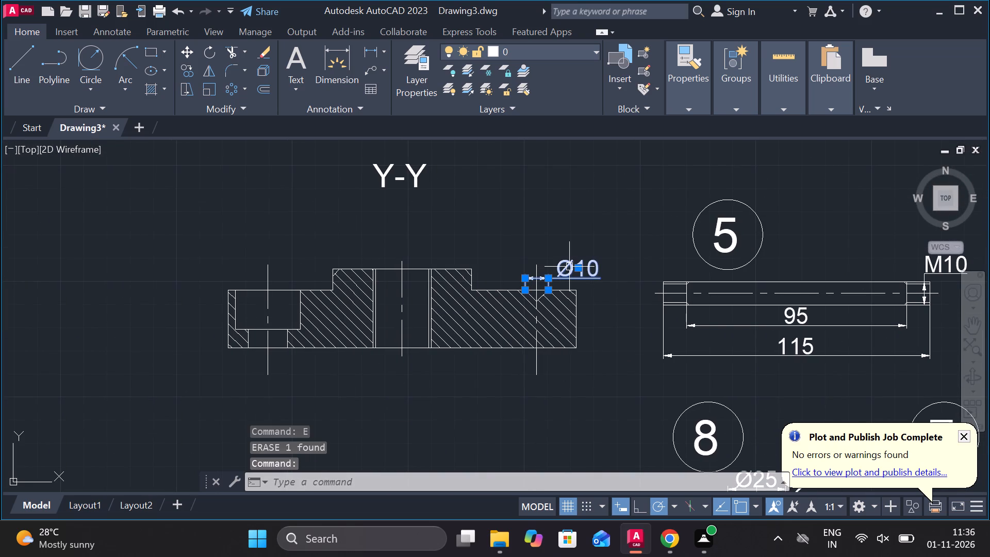
text(E)
key(space)
click(438, 212)
click(359, 161)
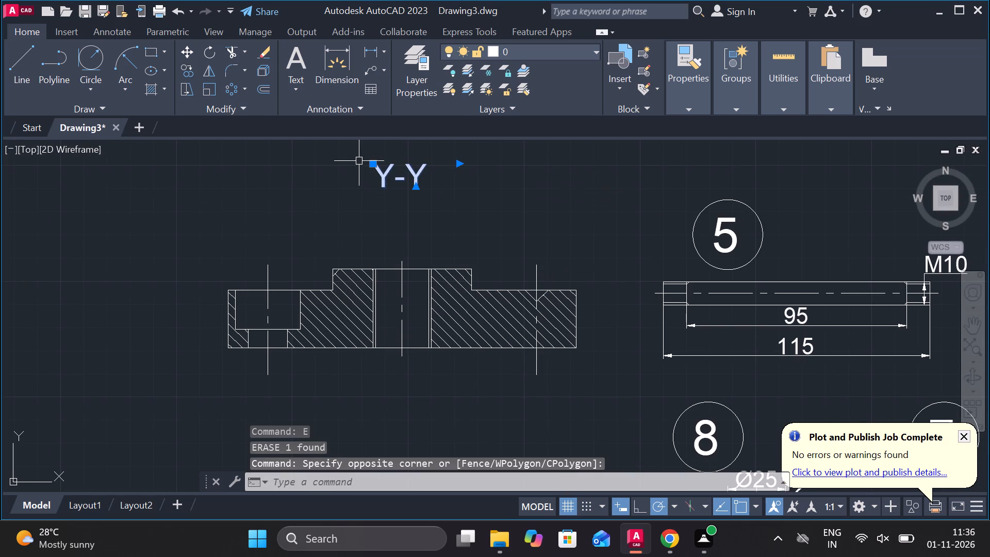
text(E)
key(space)
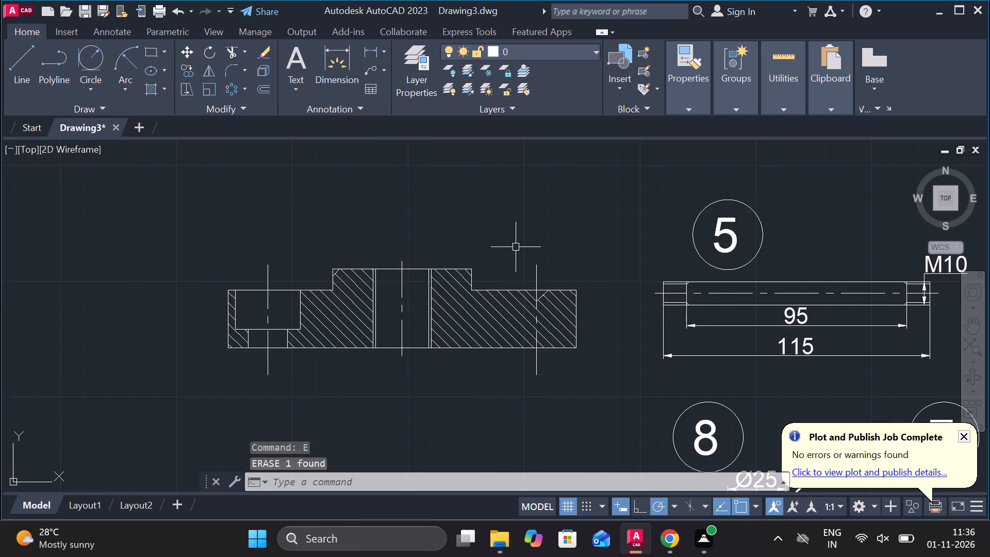
Erase the copied number balloon 8 above the slotted screw.
scroll(516, 248, down, 3)
scroll(431, 269, up, 2)
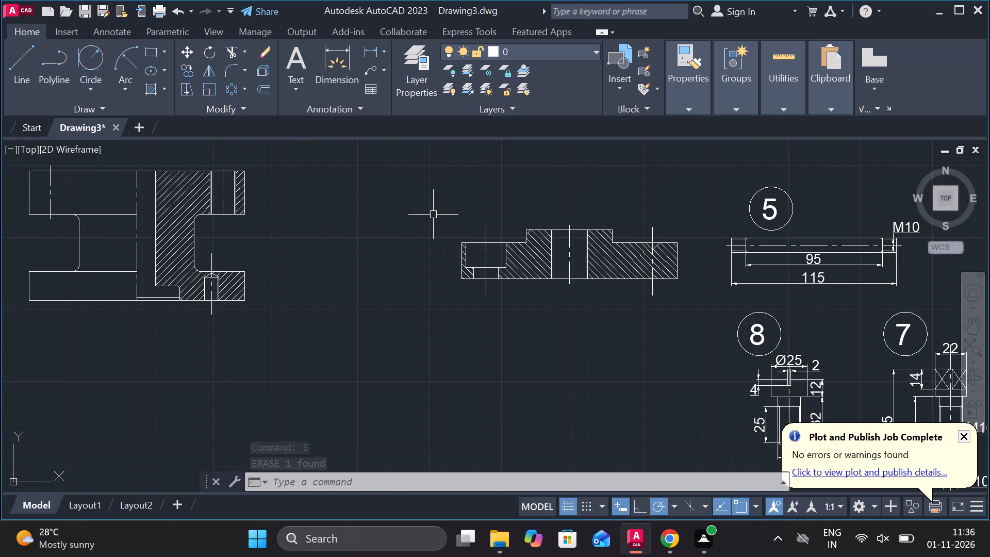
scroll(427, 290, down, 2)
scroll(537, 302, up, 2)
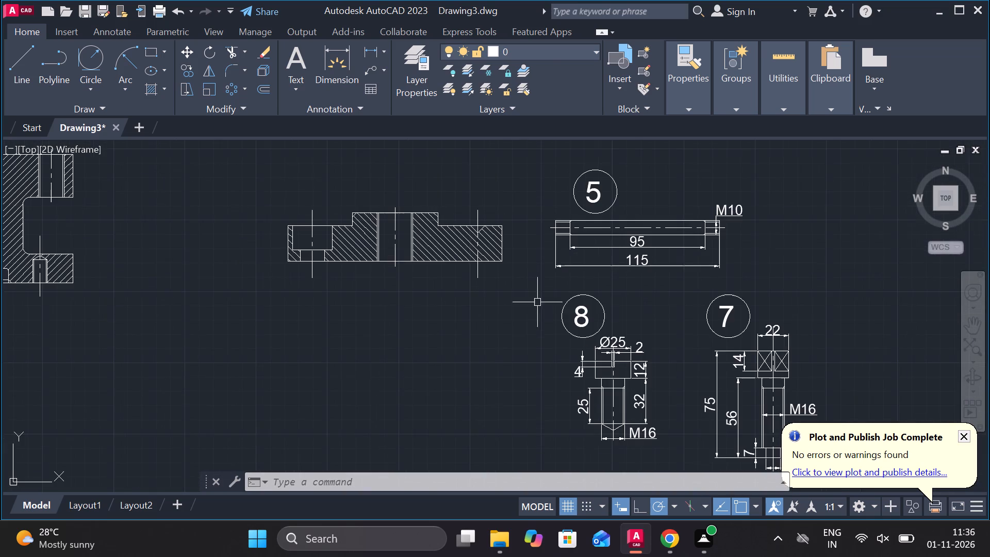
middle_drag(544, 312, 520, 300)
middle_drag(556, 303, 538, 293)
drag(600, 298, 592, 298)
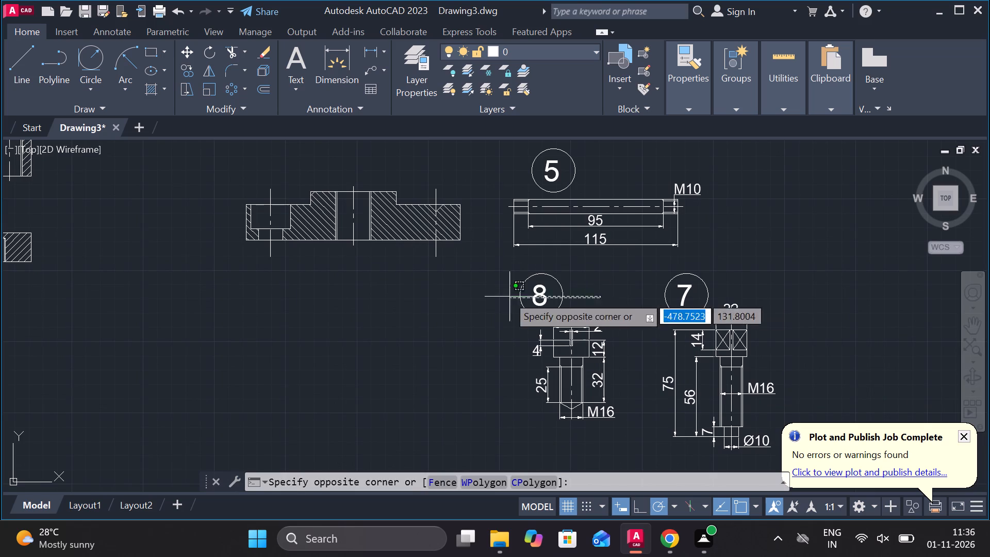
click(494, 281)
key(e)
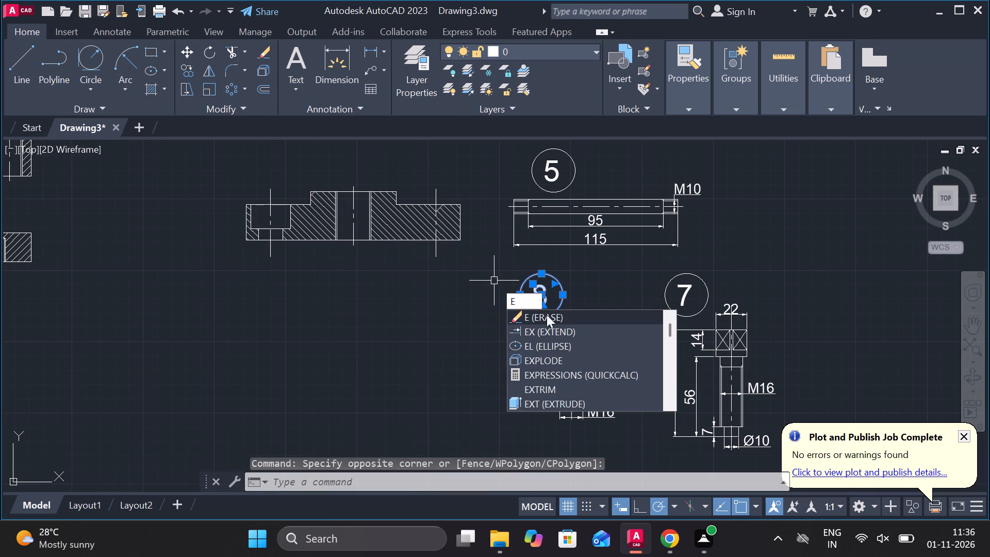
click(549, 316)
Erase the Ø25, 2, 12, 4, 25, 32 and M16 dimensions from the copied slotted screw, part 8.
click(577, 331)
scroll(588, 332, up, 2)
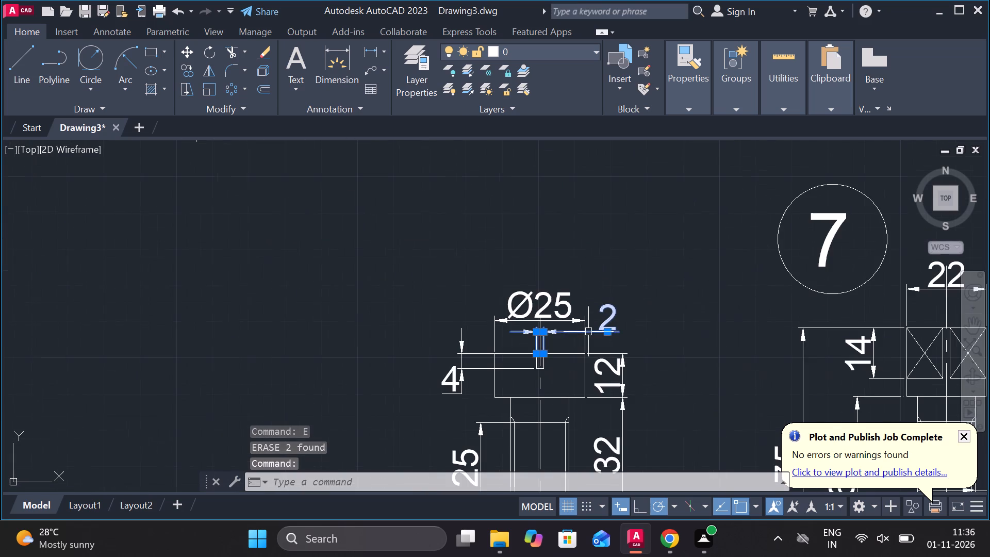
key(Escape)
click(563, 307)
click(612, 319)
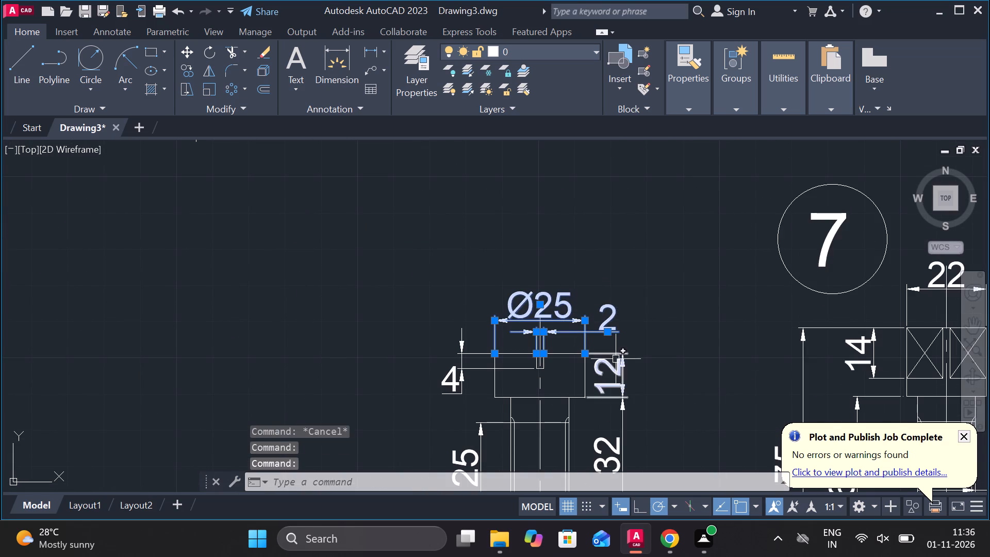
click(616, 359)
click(459, 380)
middle_drag(459, 380, 424, 213)
click(442, 301)
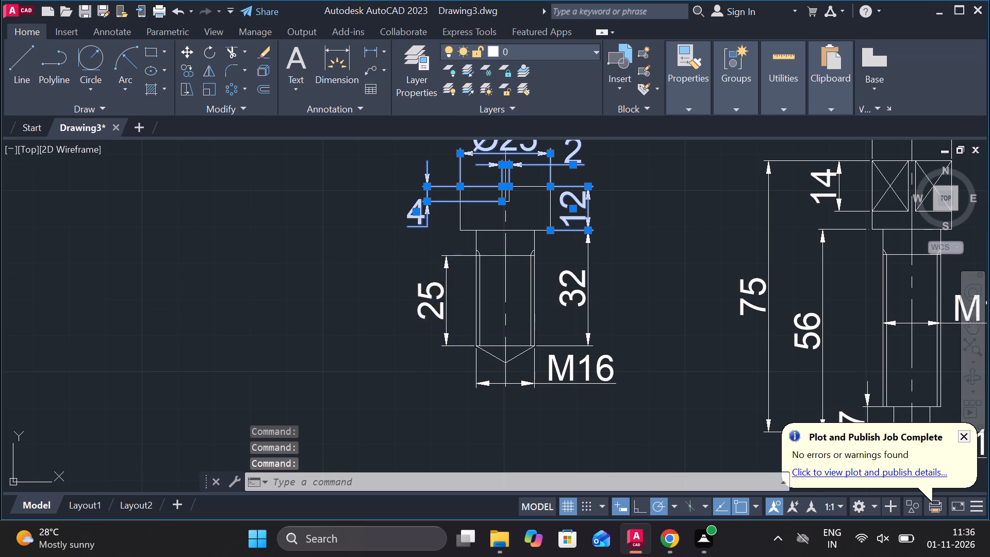
click(585, 299)
click(586, 366)
text(E)
key(space)
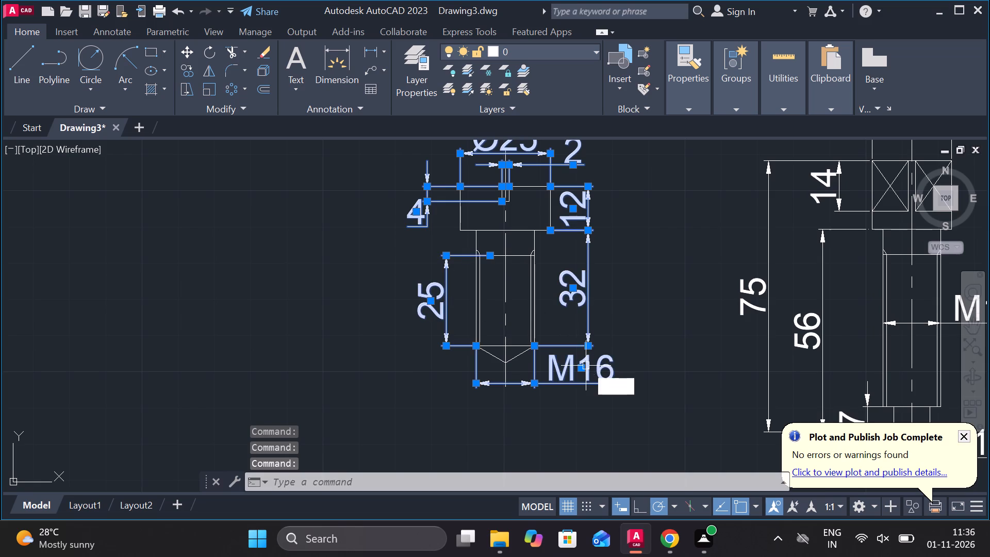
Erase the number 7 inside the copied balloon circle beside the square-headed screw.
scroll(586, 366, down, 2)
middle_drag(586, 366, 560, 369)
click(612, 271)
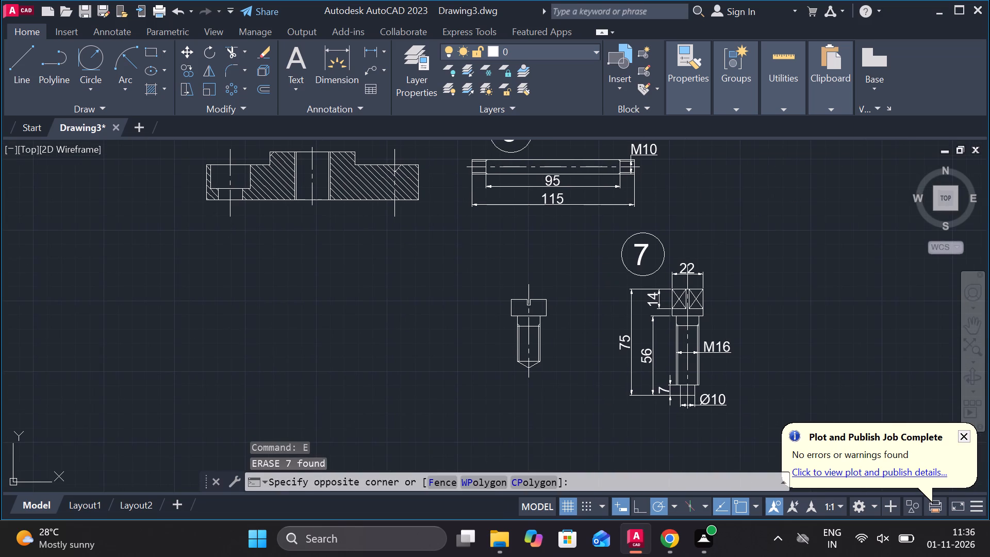
click(656, 242)
text(E)
key(space)
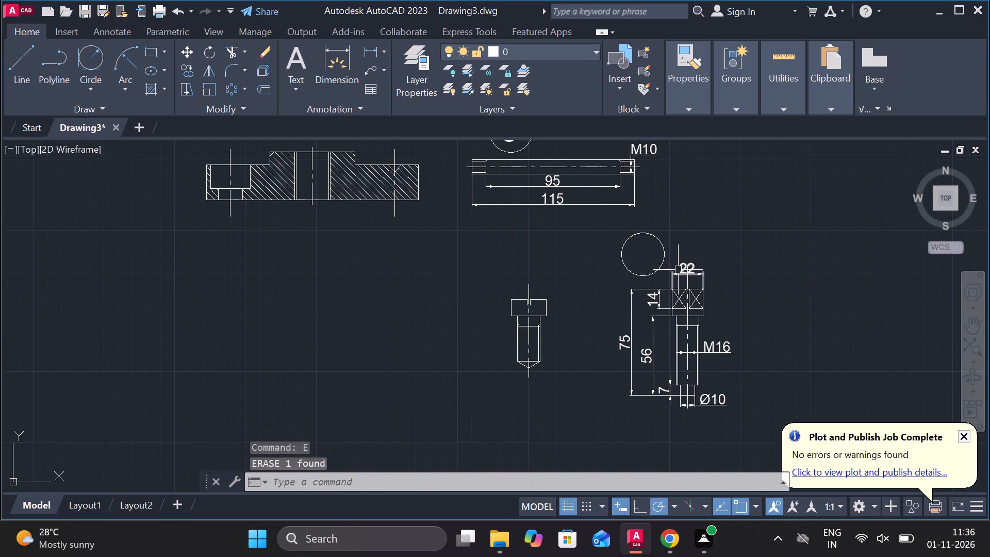
Erase the 22, 75, 14, 56, Ø10, M16 and 7 dimensions from the copied square-headed screw, part 7.
click(678, 270)
click(632, 311)
click(657, 297)
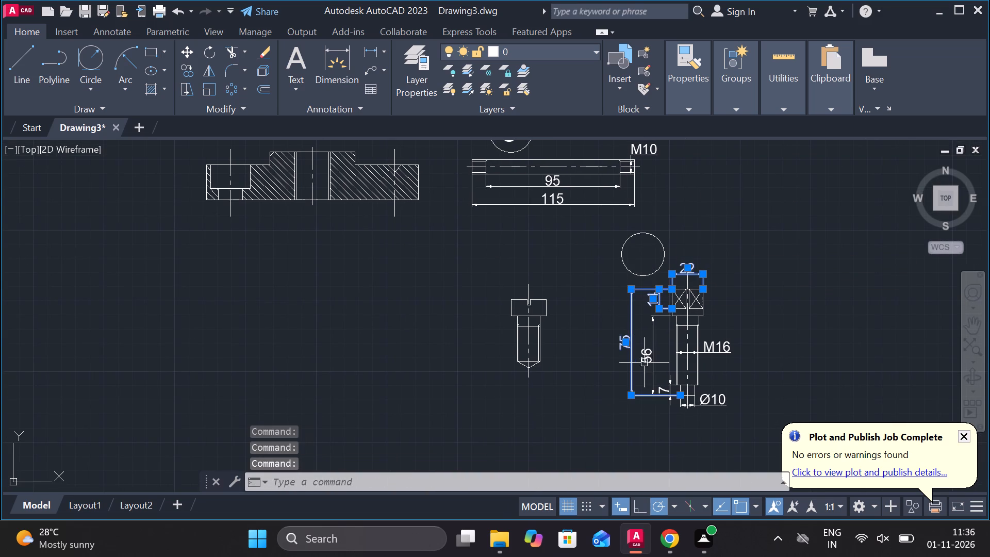
click(646, 358)
click(697, 399)
click(722, 355)
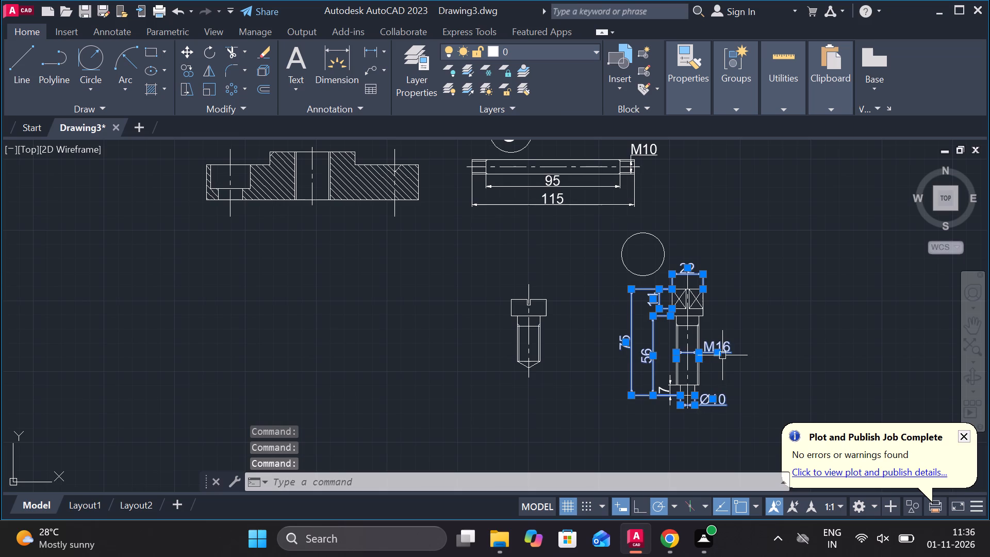
click(668, 386)
key(e)
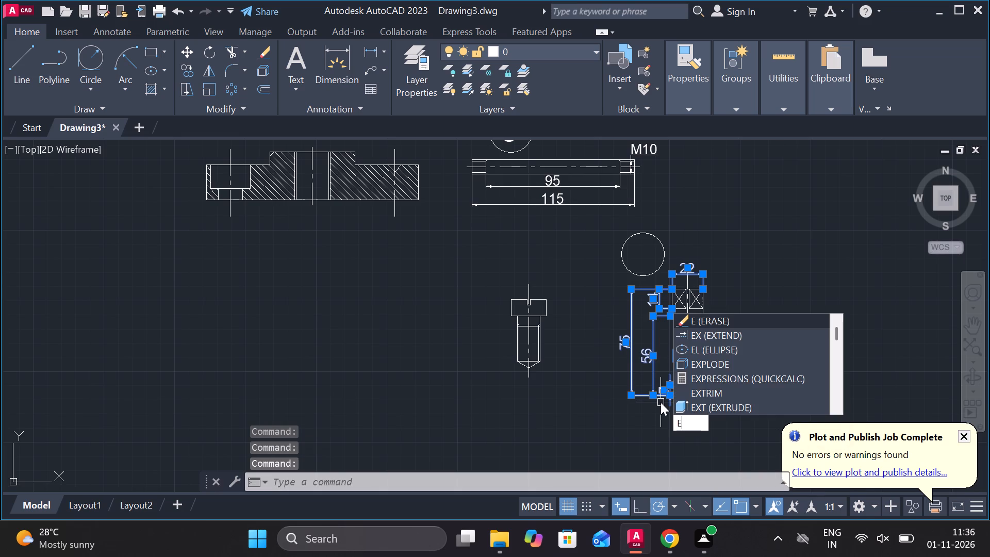
click(714, 323)
Erase the copied number balloon 5 above the threaded rod.
scroll(714, 323, down, 3)
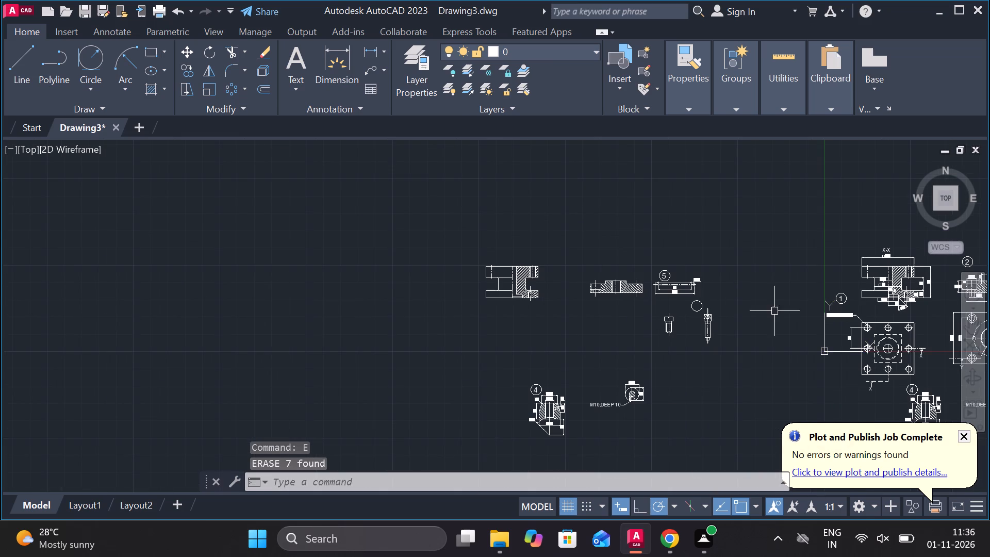
middle_drag(770, 312, 597, 310)
scroll(494, 338, up, 2)
middle_drag(509, 308, 511, 391)
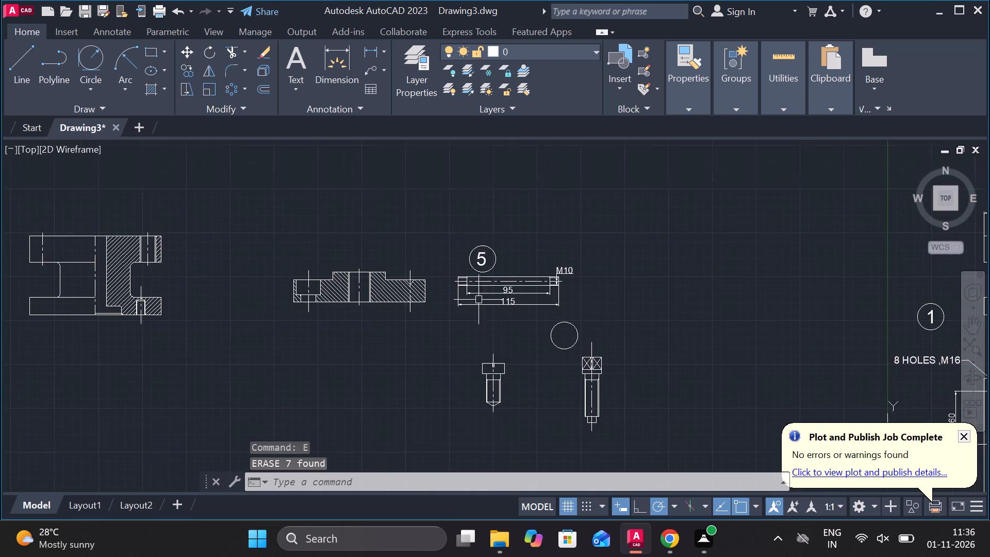
scroll(469, 254, up, 2)
drag(570, 268, 554, 267)
click(455, 194)
text(E)
key(space)
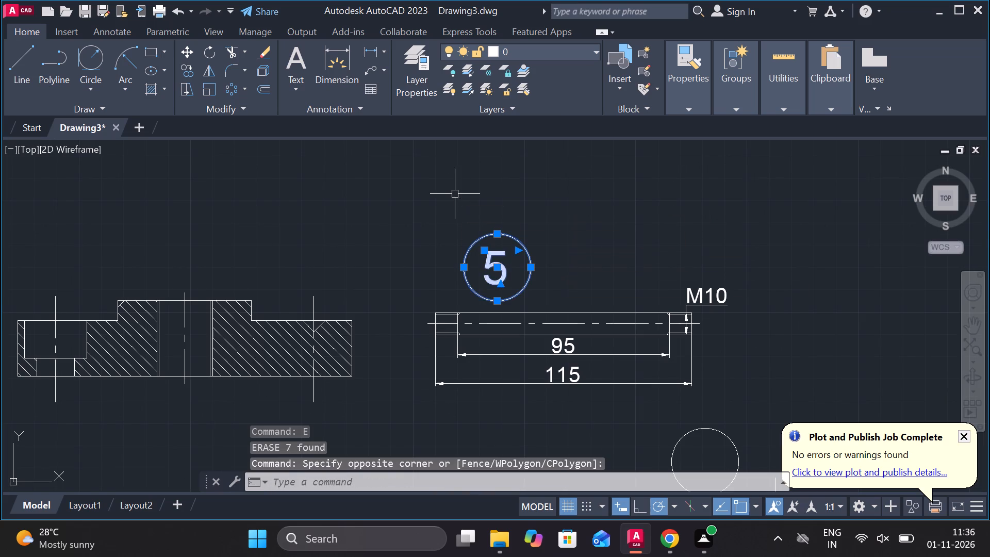
Erase the M10, 115 and 95 dimensions from the copied threaded rod, part 5.
click(700, 297)
click(563, 404)
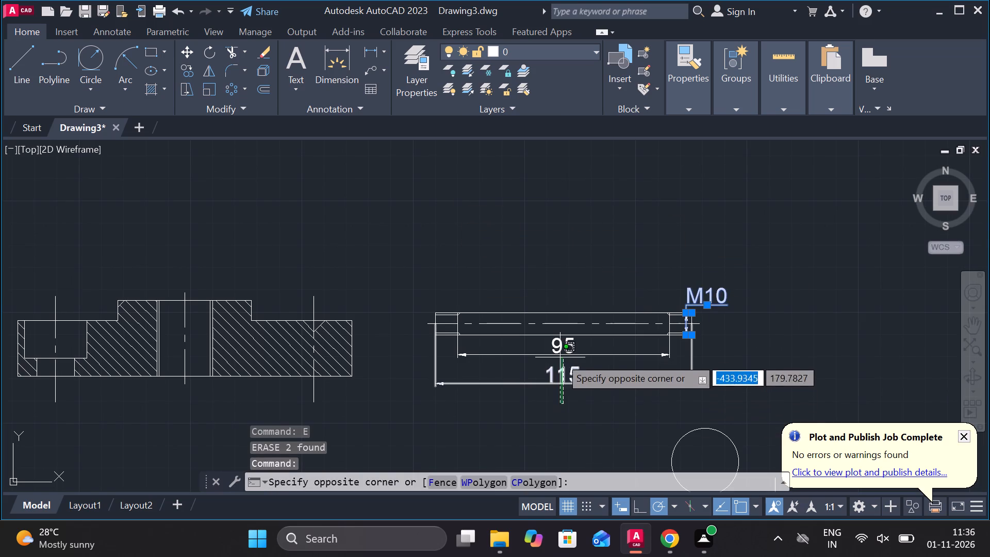
click(556, 350)
text(E)
key(space)
scroll(556, 350, down, 2)
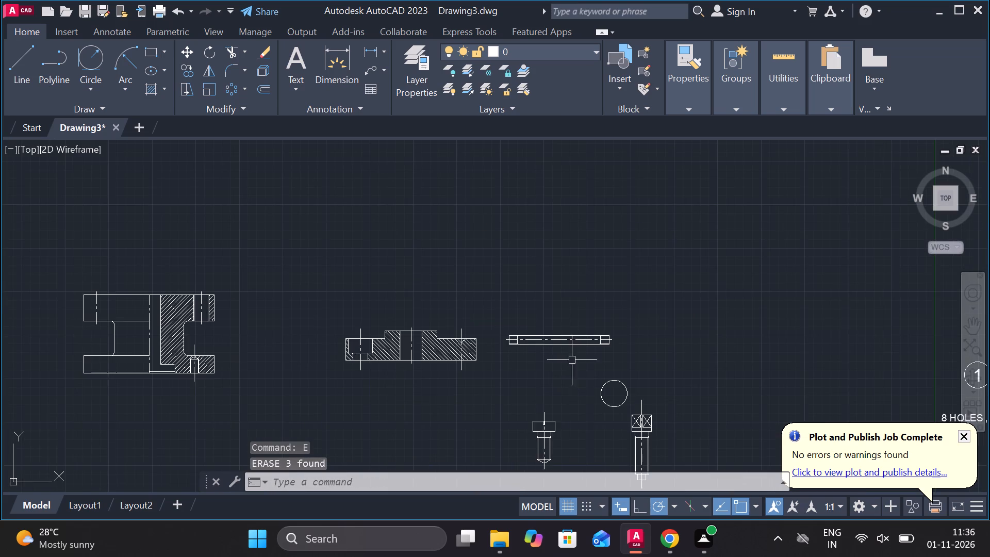
Erase number balloon 4 and the Ø46, M25, R8, 10 and wall-height 46 dimensions from the copied tapered part 4.
middle_drag(565, 380, 566, 321)
scroll(562, 318, down, 1)
middle_drag(509, 420, 533, 309)
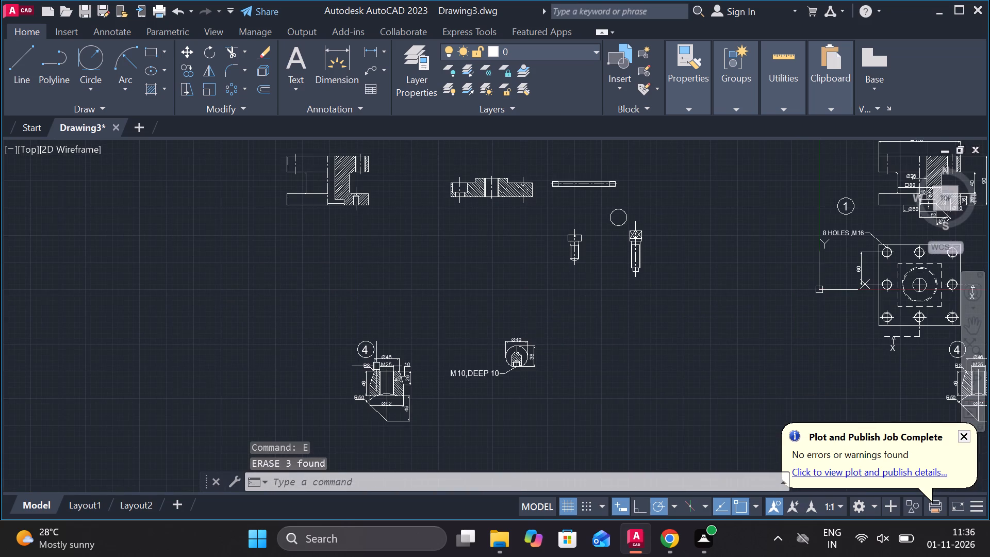
scroll(340, 374, up, 3)
middle_drag(407, 369, 405, 321)
drag(622, 298, 565, 274)
click(421, 204)
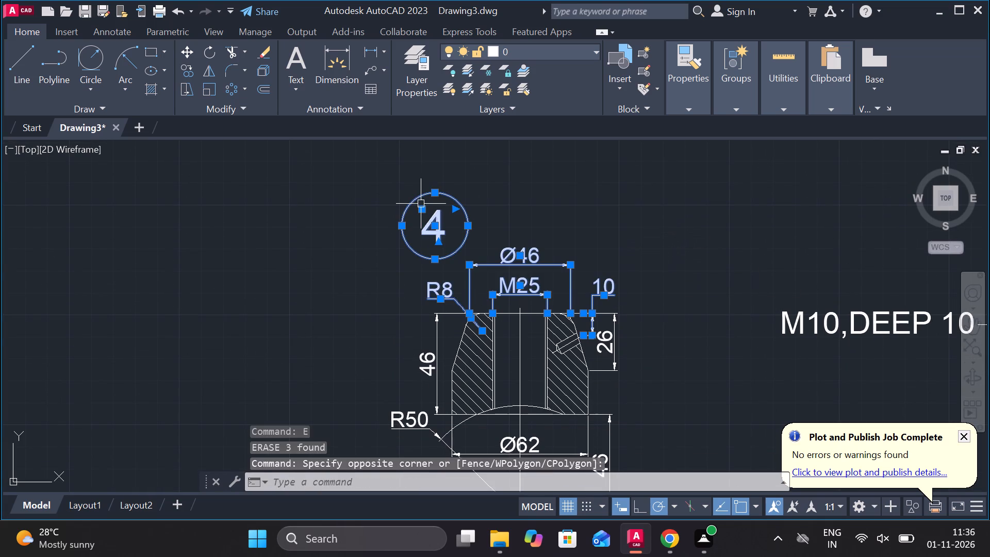
text(E)
key(space)
click(435, 362)
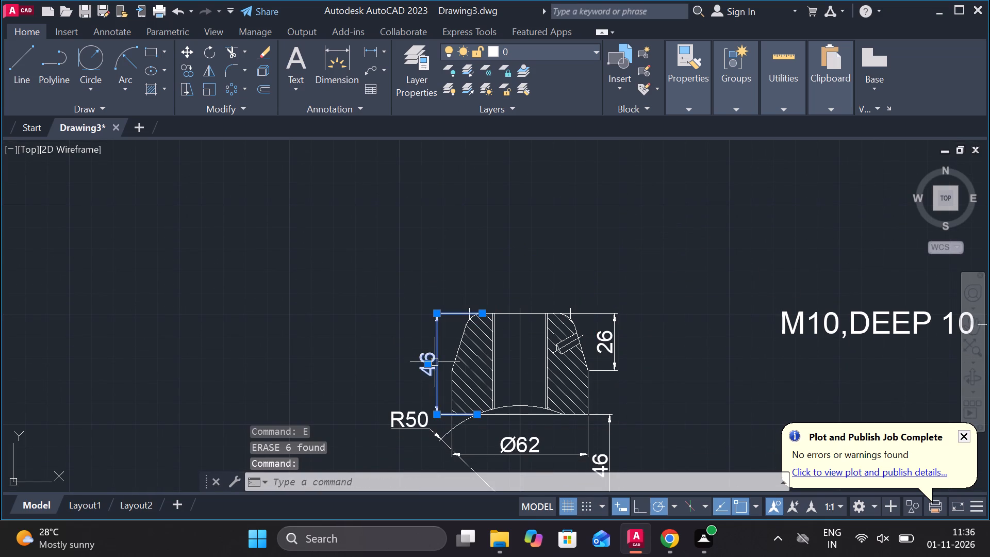
text(E)
key(space)
Erase the three short stray lines along the top edge of copied part 4, together with its 26 dimension.
scroll(487, 305, up, 2)
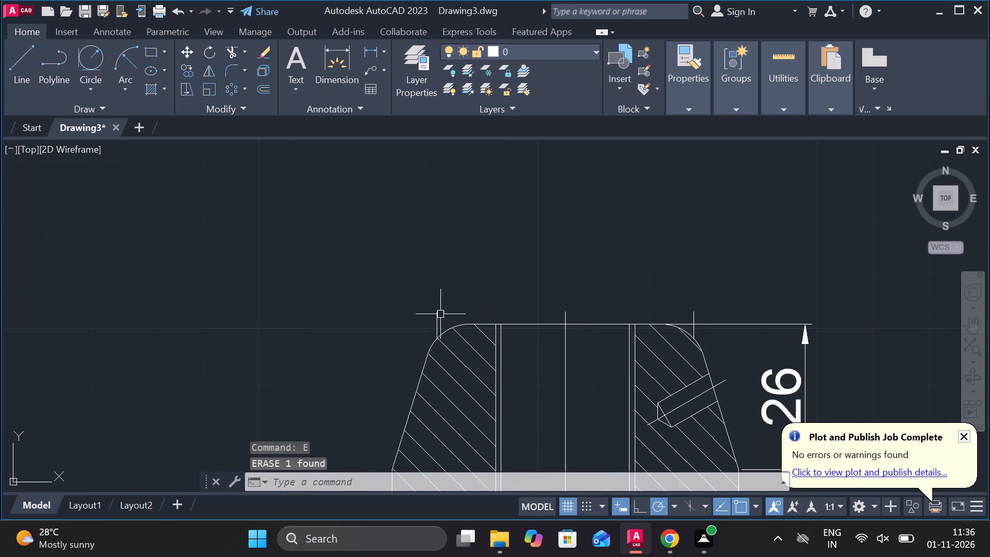
click(440, 314)
click(565, 311)
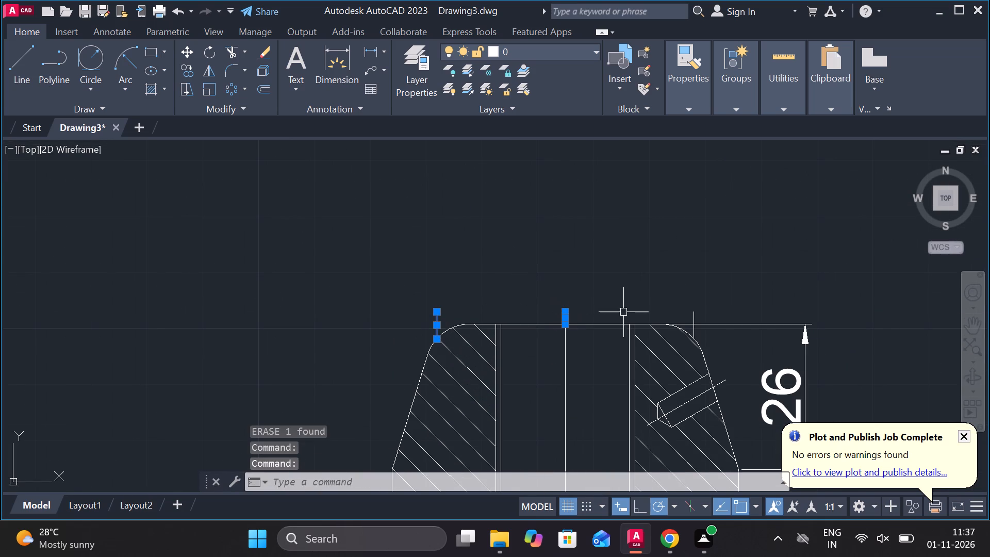
click(690, 314)
click(729, 321)
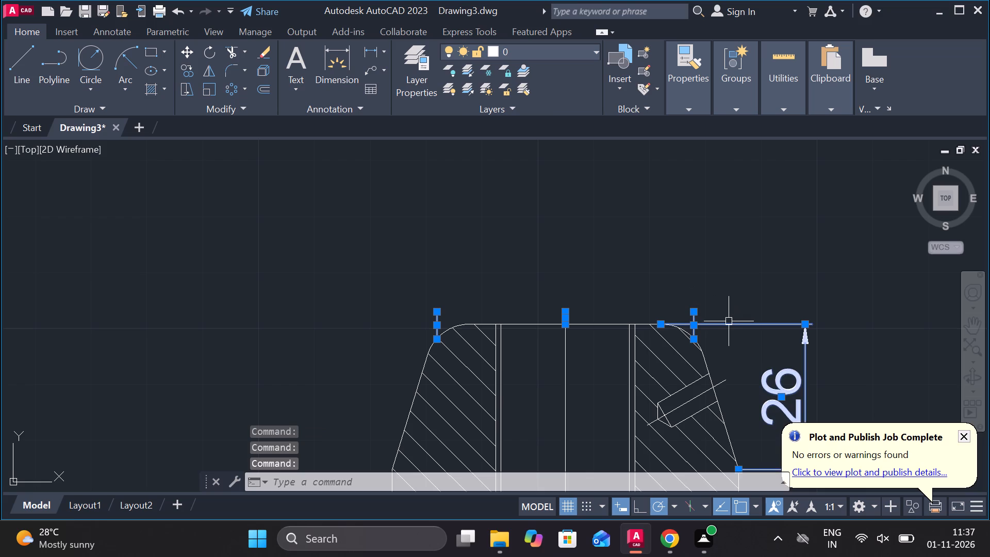
key(e)
key(space)
Erase the R50, Ø62 and lower 46 dimensions and the long centre line from the copied part 4.
scroll(729, 321, down, 2)
middle_drag(730, 339, 721, 339)
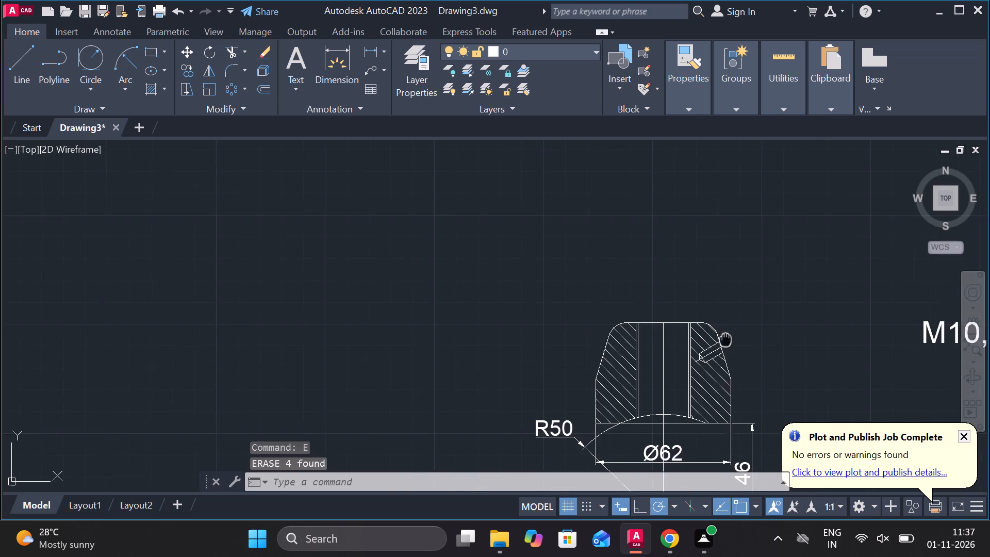
middle_drag(721, 339, 694, 292)
middle_drag(659, 371, 621, 264)
drag(700, 400, 676, 377)
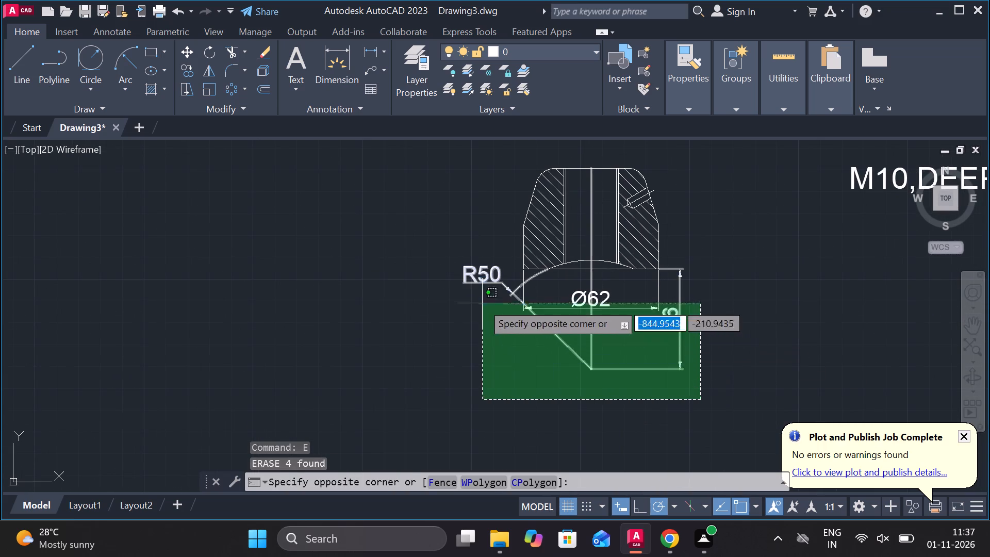
click(482, 303)
key(e)
key(space)
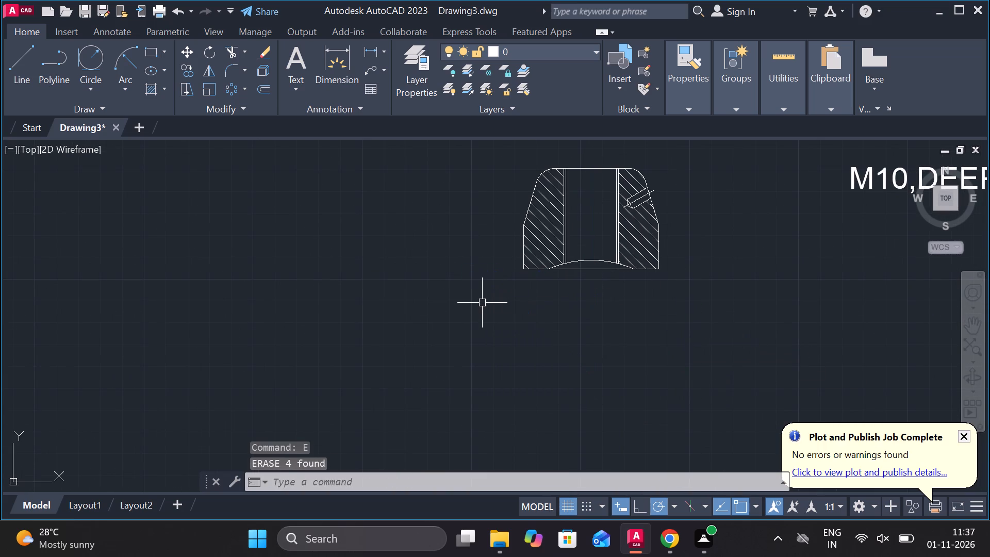
Erase the M10,DEEP 10 label and the Ø40 and 38 dimensions from the copied ball part.
middle_drag(624, 284, 391, 395)
scroll(542, 337, down, 1)
drag(737, 333, 687, 313)
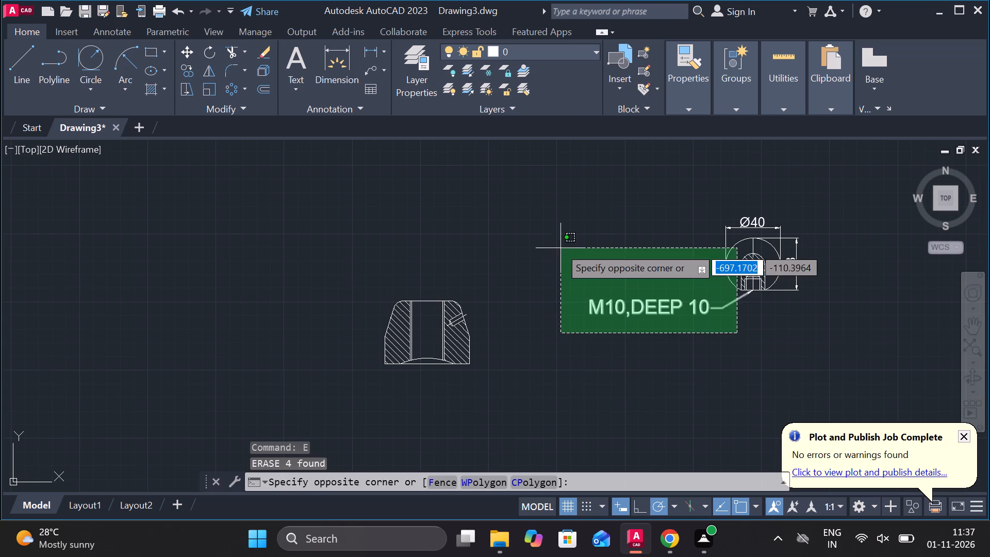
click(568, 309)
text(E)
key(space)
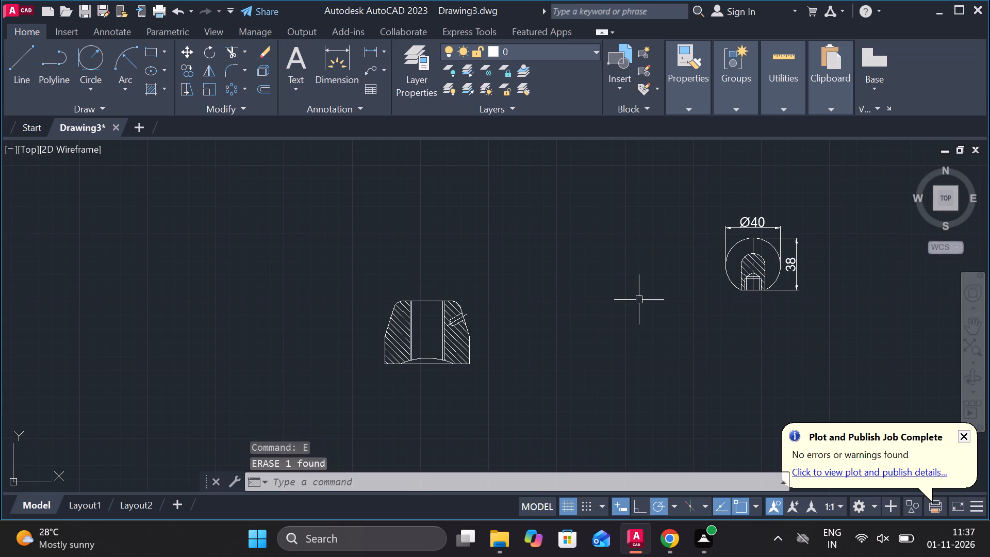
click(747, 224)
text(E)
key(space)
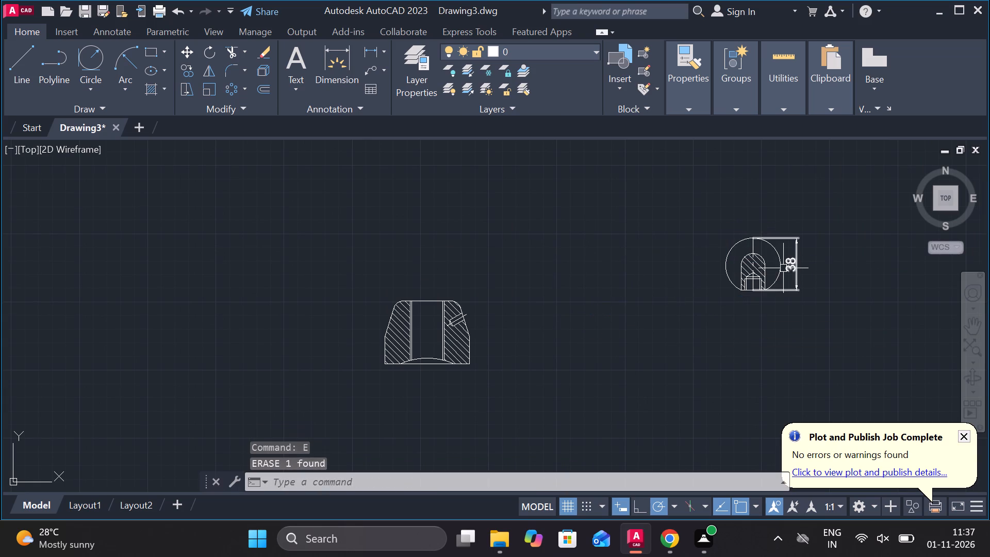
click(787, 268)
text(E)
key(space)
Erase the empty balloon circle above the copied square-headed screw.
scroll(787, 268, down, 3)
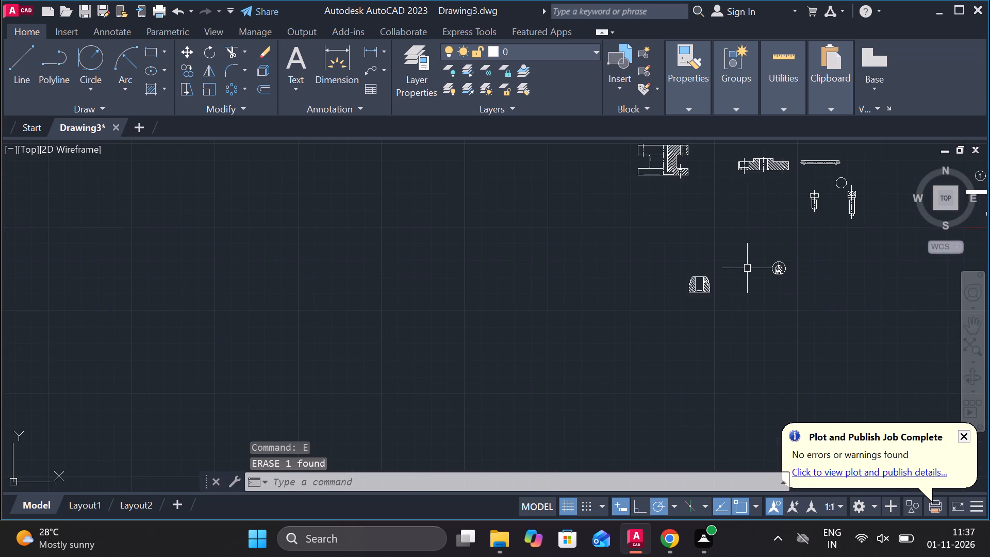
middle_drag(750, 282, 727, 340)
scroll(830, 226, up, 2)
click(796, 260)
text(E)
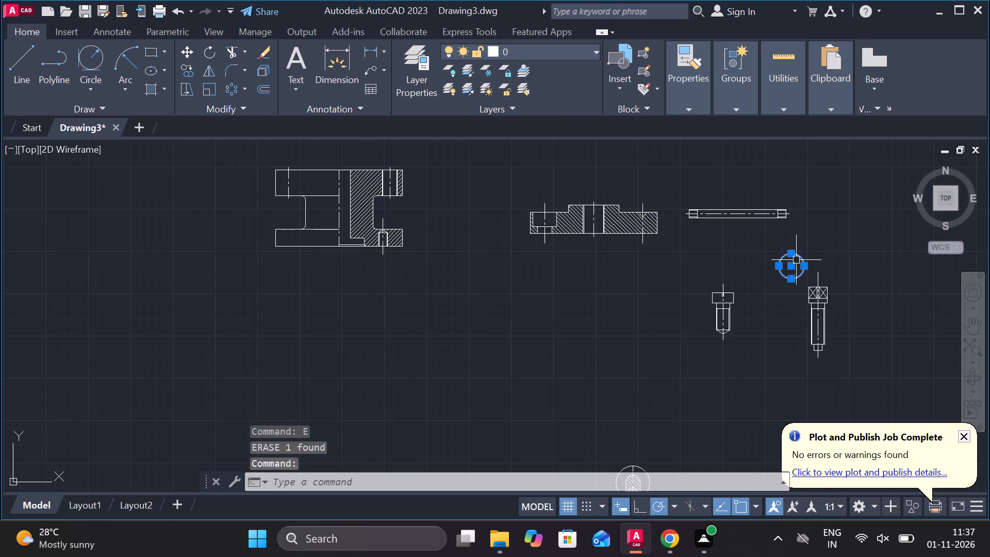
key(space)
Move the copied stepped plate section by its upper-left corner to just below the flanged body's base.
middle_drag(314, 242, 338, 265)
scroll(322, 242, up, 1)
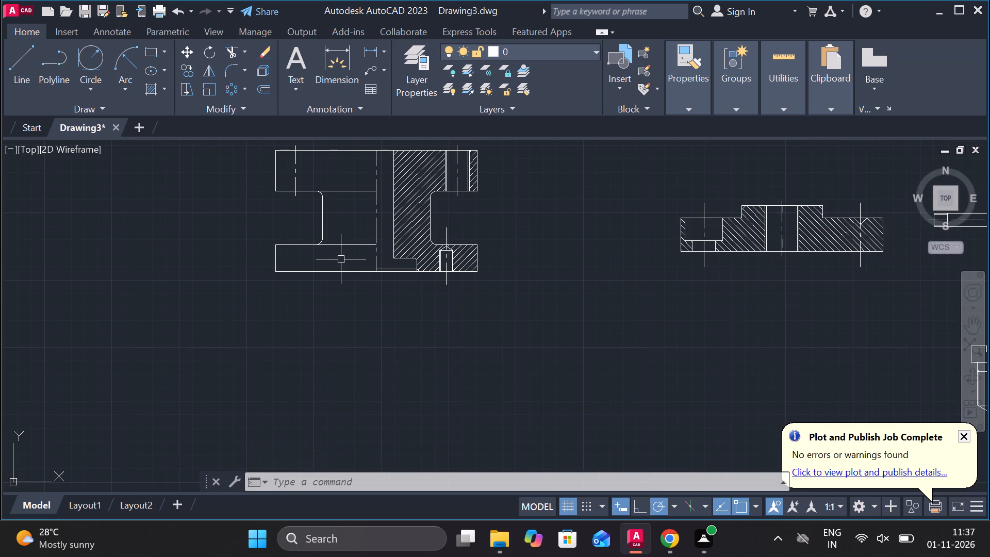
scroll(401, 287, down, 3)
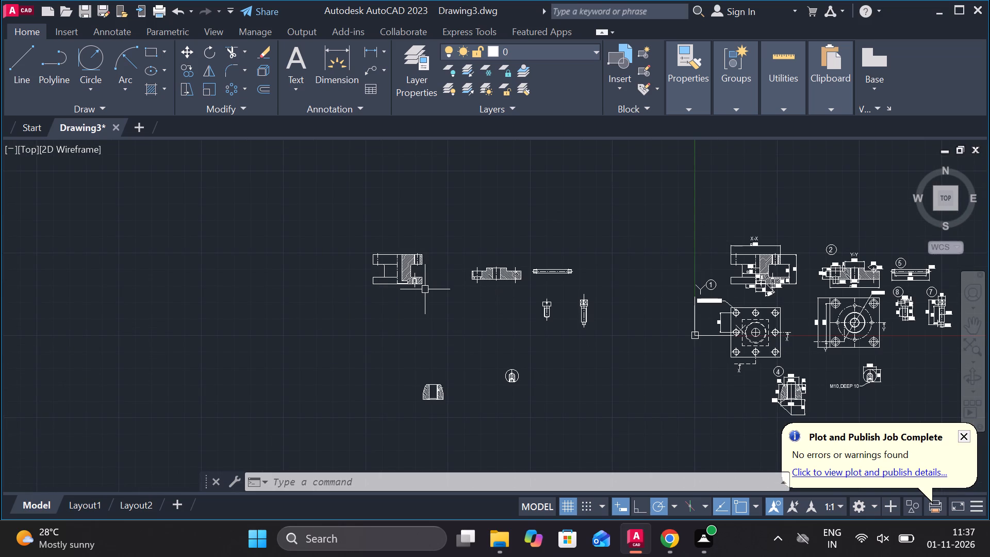
scroll(401, 330, up, 2)
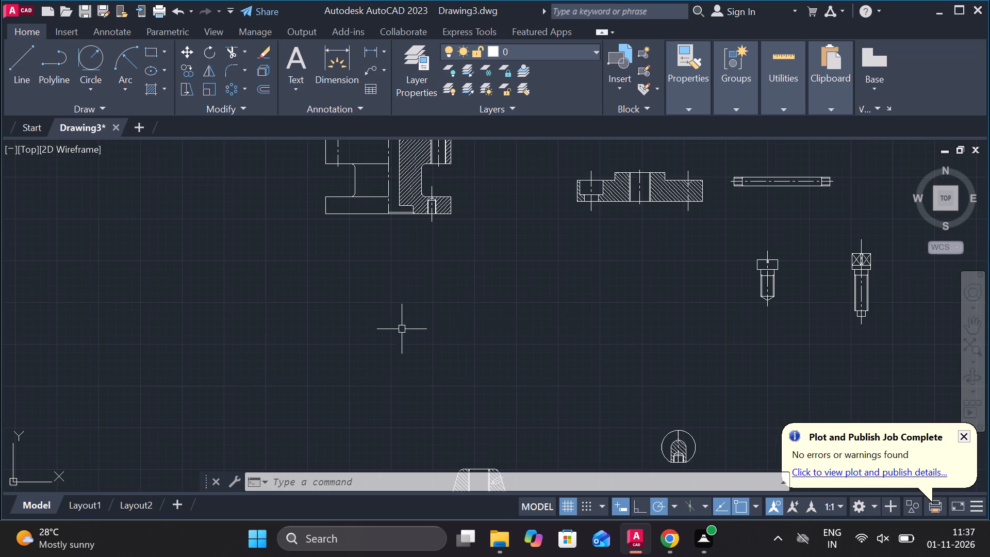
middle_drag(651, 250, 661, 259)
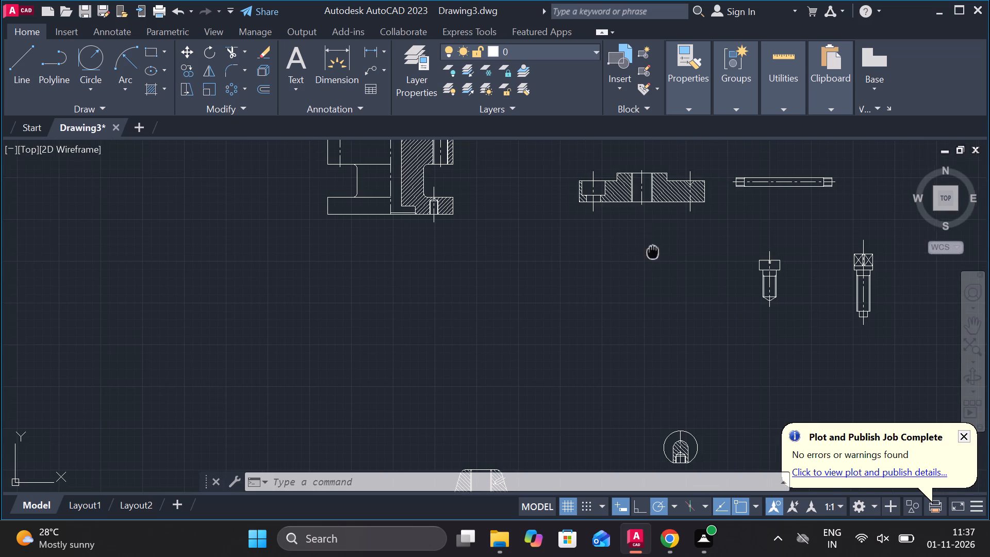
middle_drag(661, 259, 665, 299)
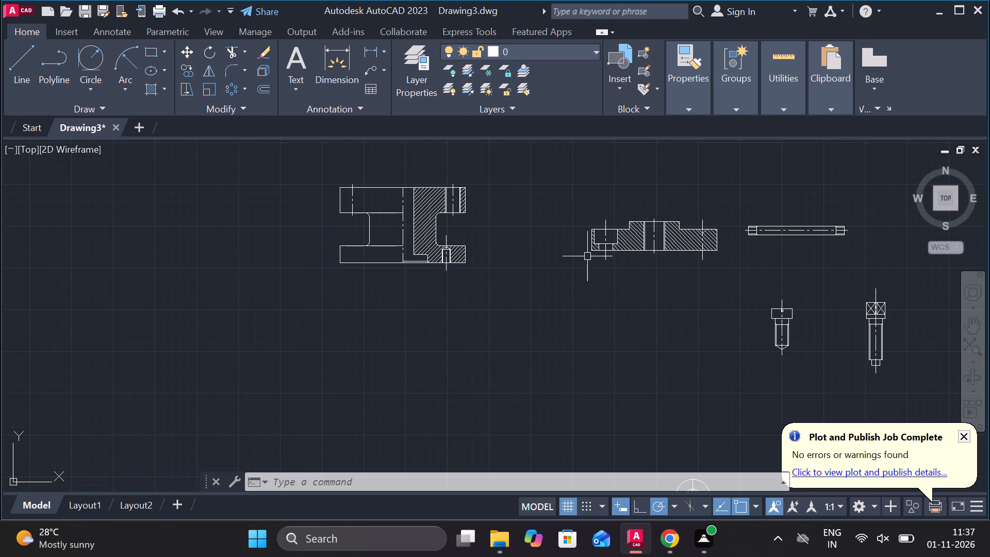
click(564, 203)
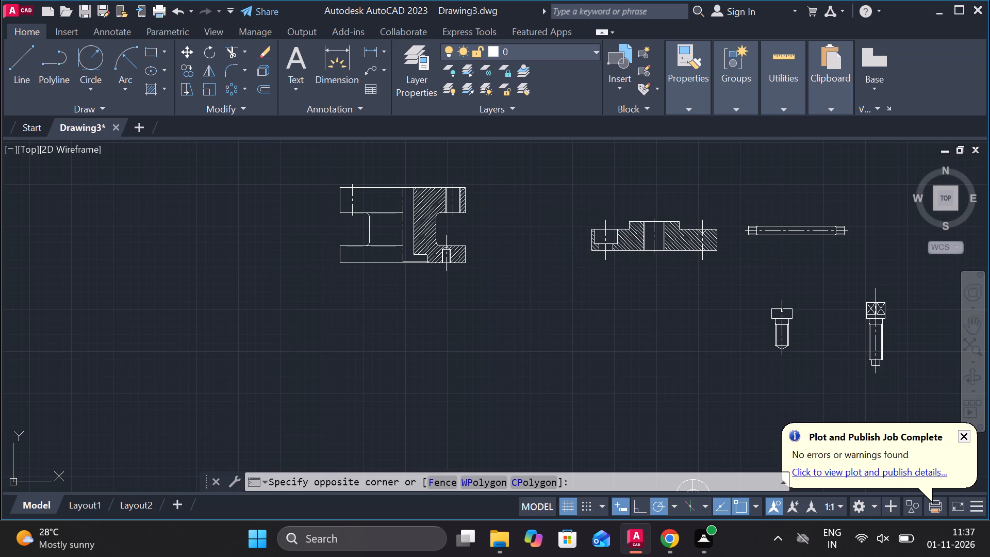
click(730, 274)
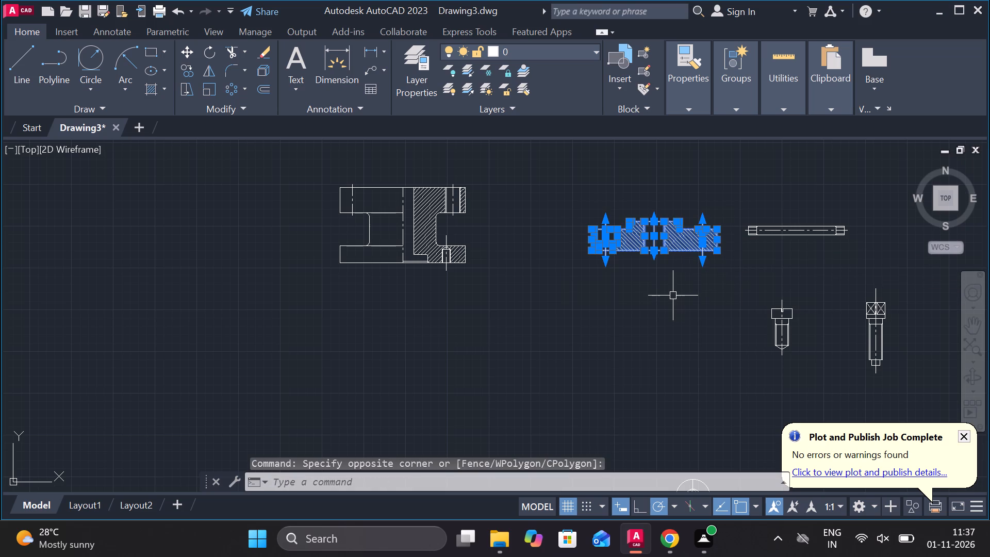
key(m)
key(Return)
scroll(576, 223, up, 2)
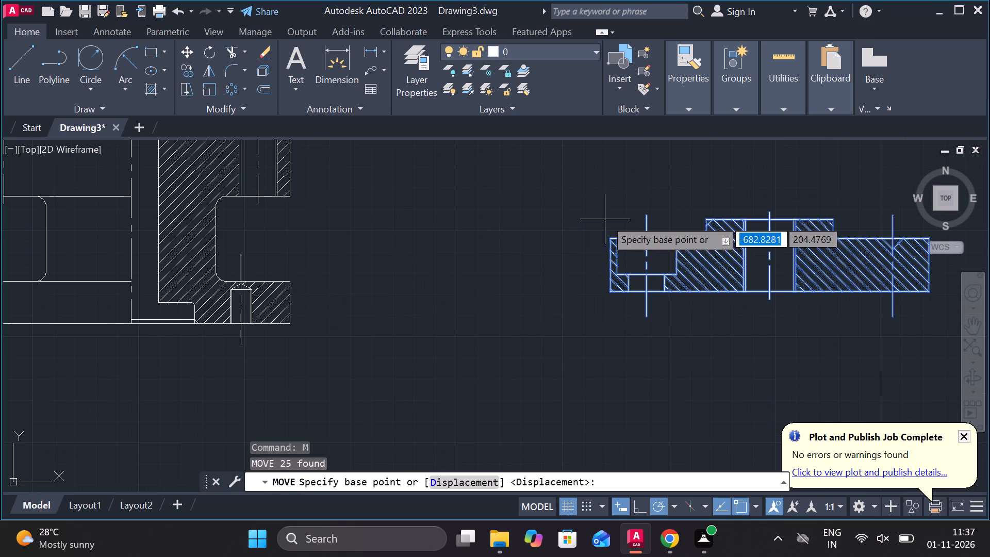
click(608, 237)
scroll(608, 237, down, 2)
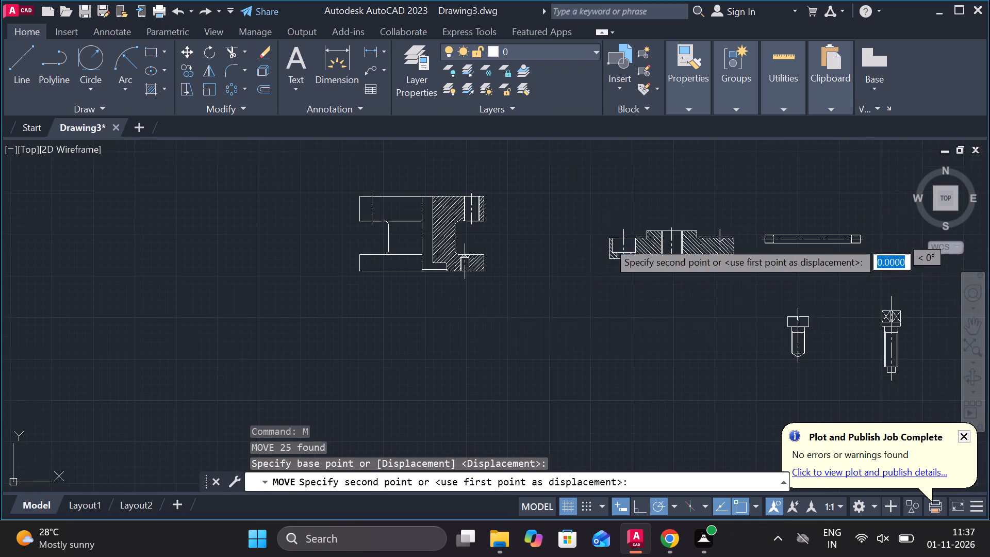
scroll(360, 276, up, 2)
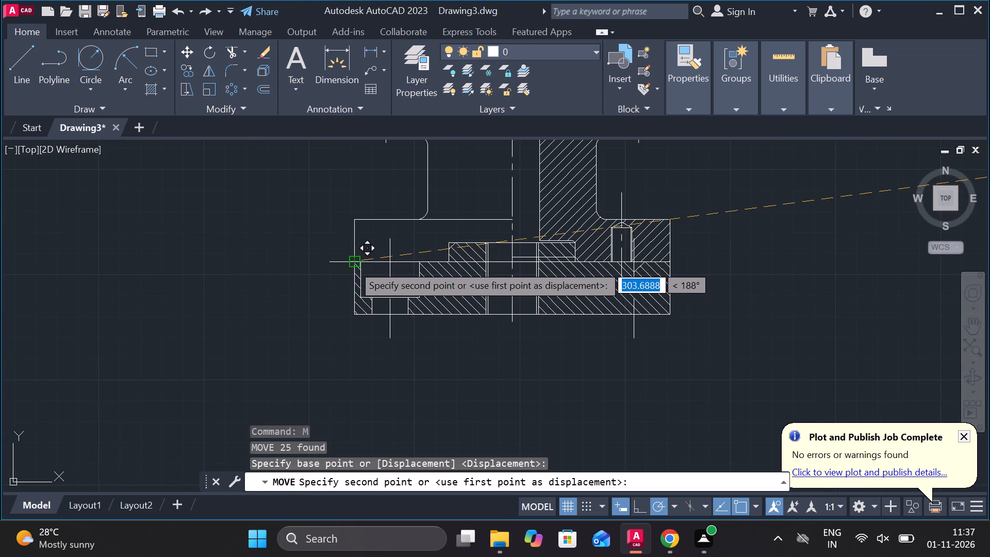
scroll(353, 265, up, 3)
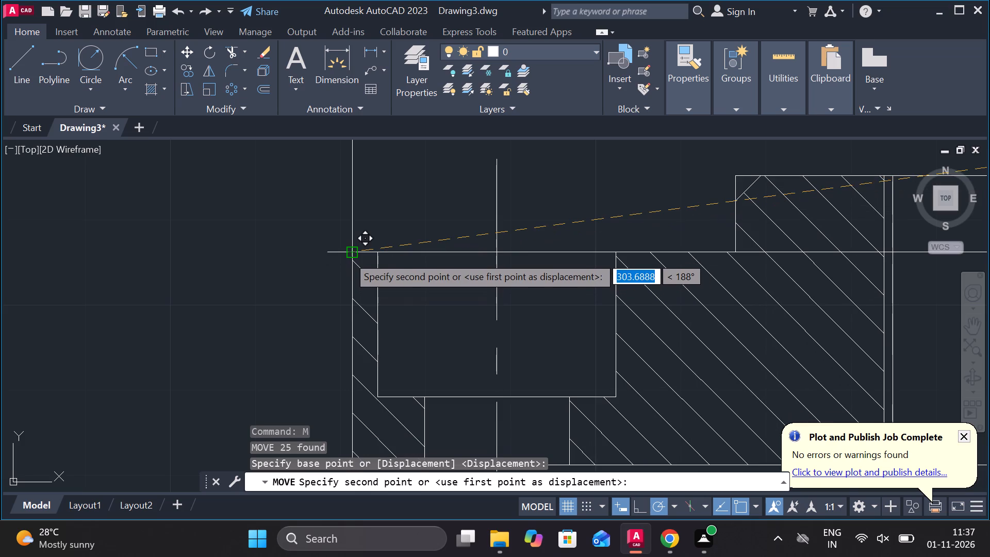
scroll(348, 256, up, 3)
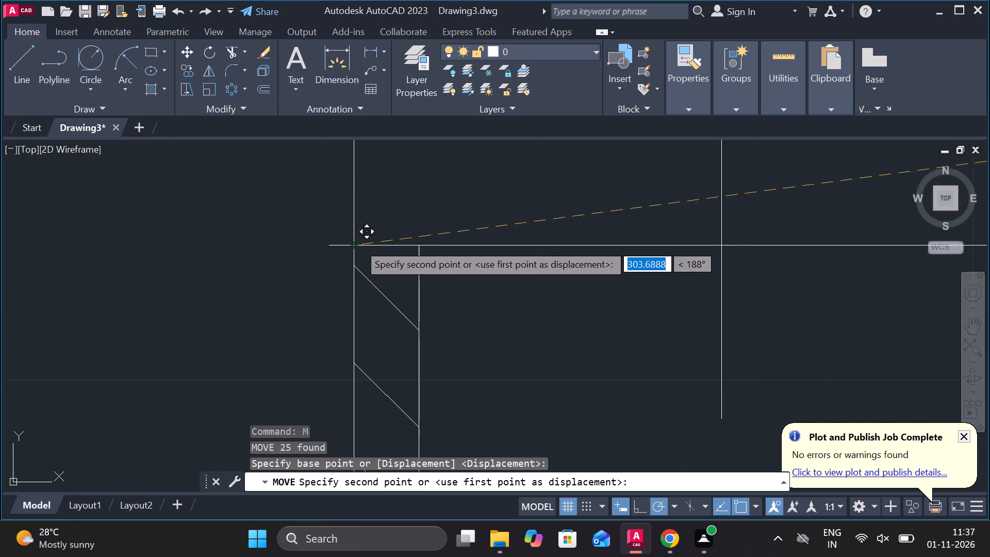
scroll(356, 245, down, 5)
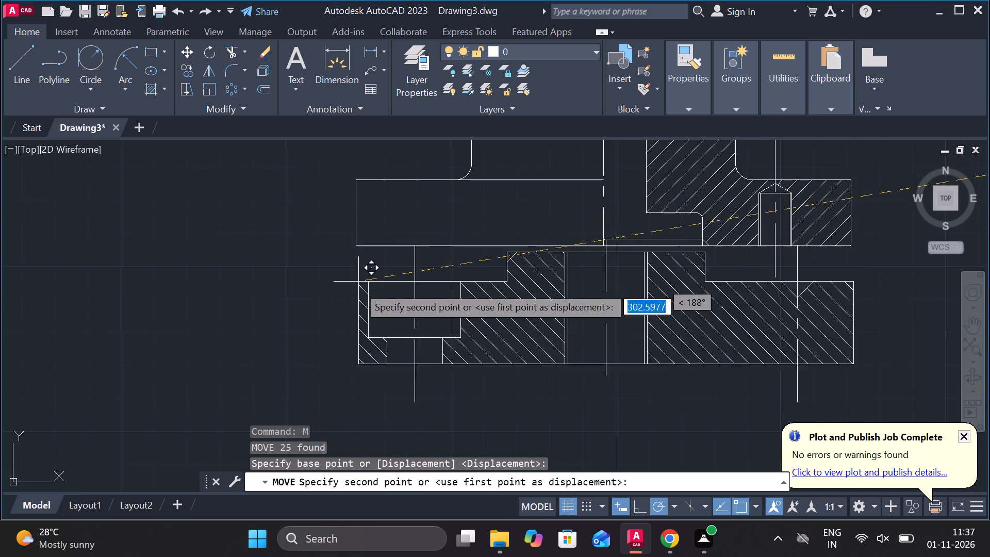
middle_drag(358, 324, 345, 278)
click(344, 299)
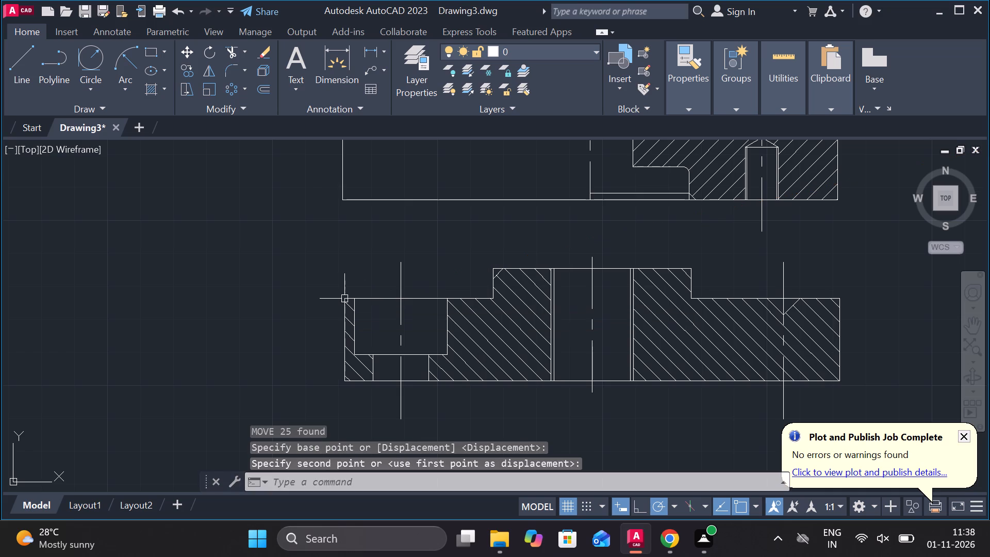
key(Escape)
Move the stepped plate section by its top centre point to line up with the flanged body's centre line.
scroll(454, 310, down, 2)
click(390, 282)
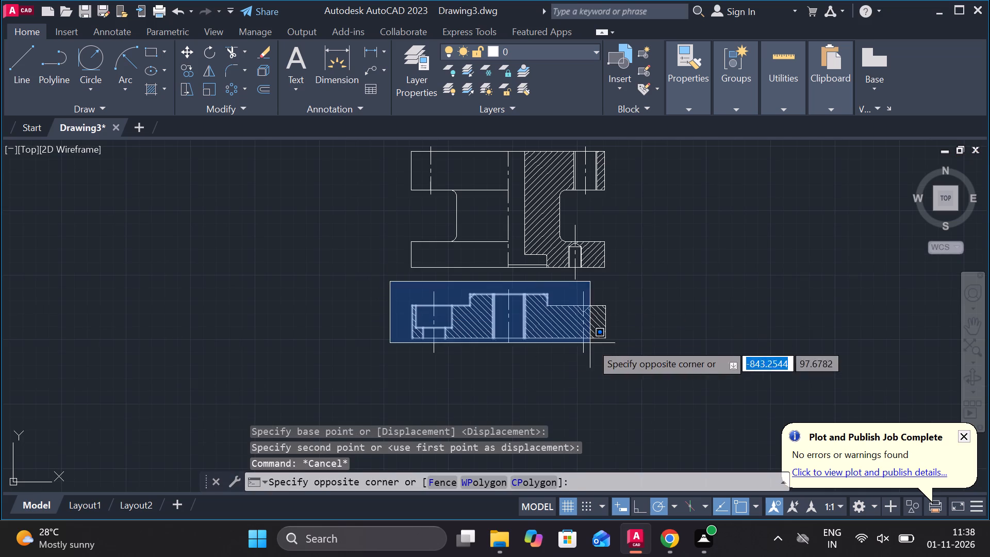
click(619, 370)
key(m)
key(Return)
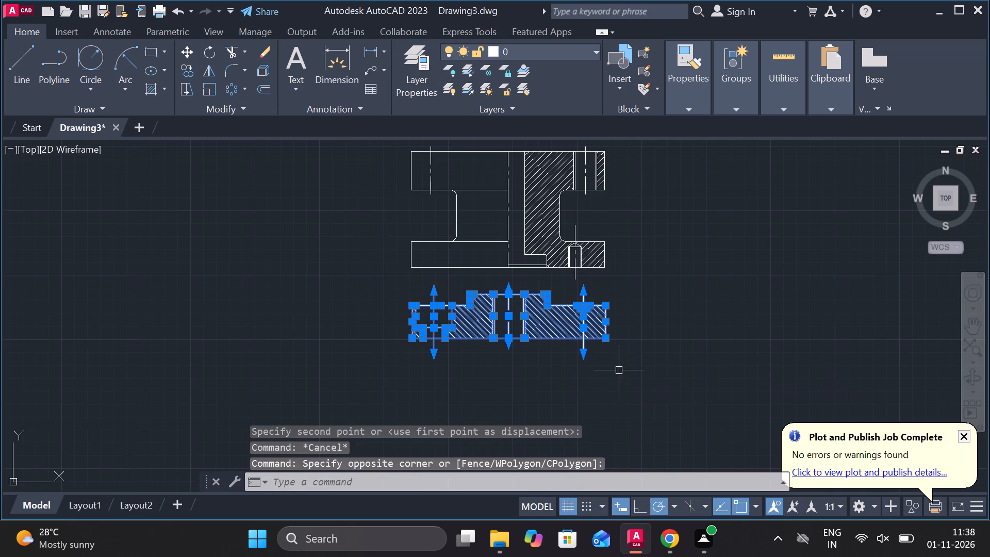
scroll(498, 288, up, 2)
click(520, 299)
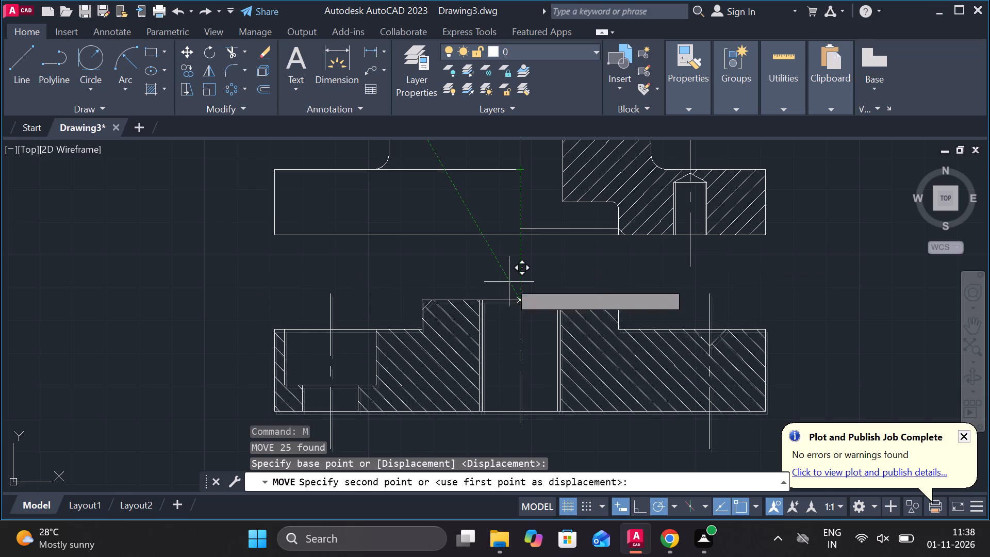
click(509, 284)
key(Escape)
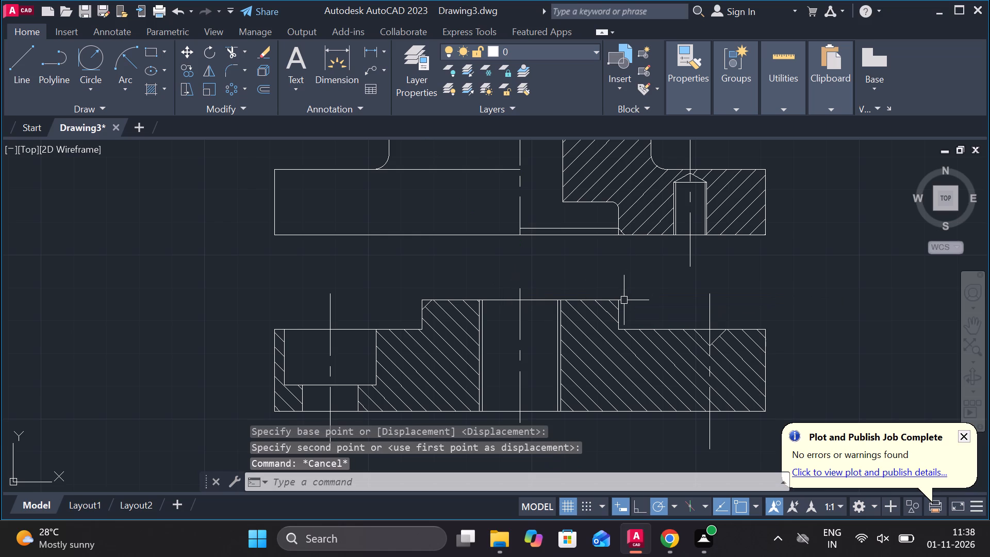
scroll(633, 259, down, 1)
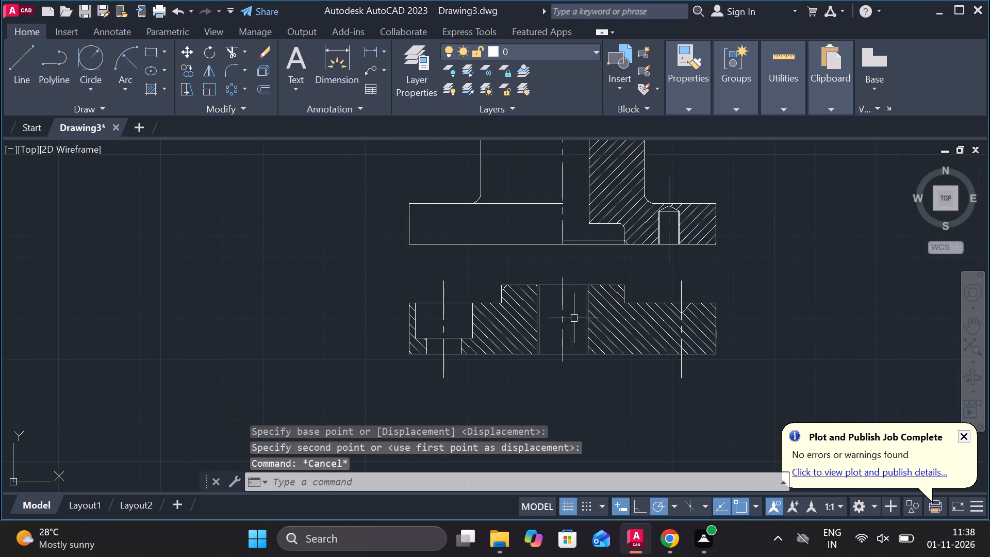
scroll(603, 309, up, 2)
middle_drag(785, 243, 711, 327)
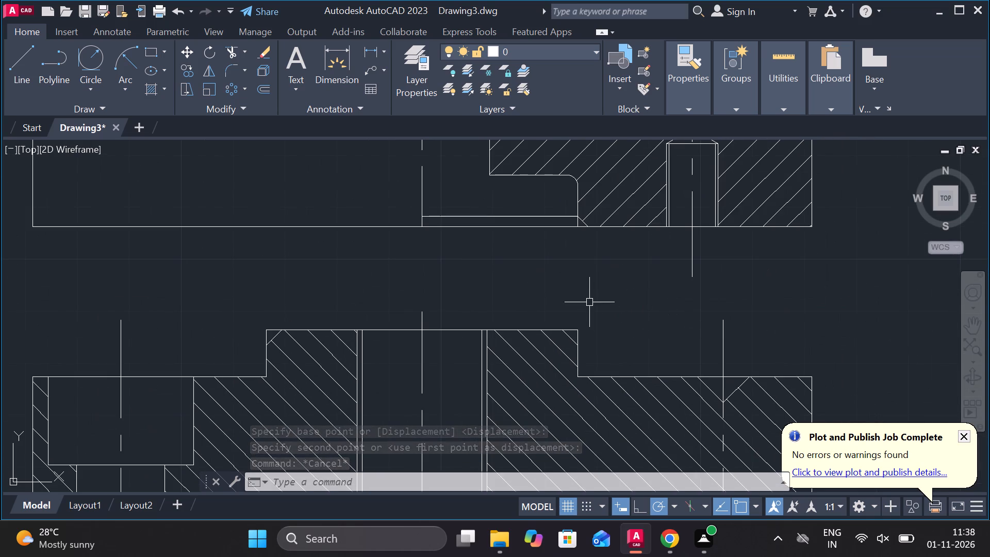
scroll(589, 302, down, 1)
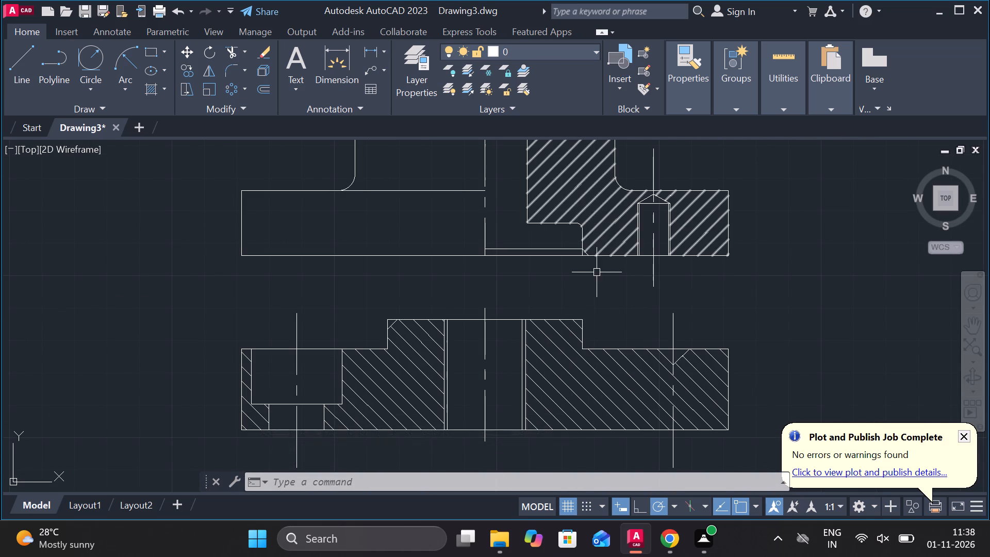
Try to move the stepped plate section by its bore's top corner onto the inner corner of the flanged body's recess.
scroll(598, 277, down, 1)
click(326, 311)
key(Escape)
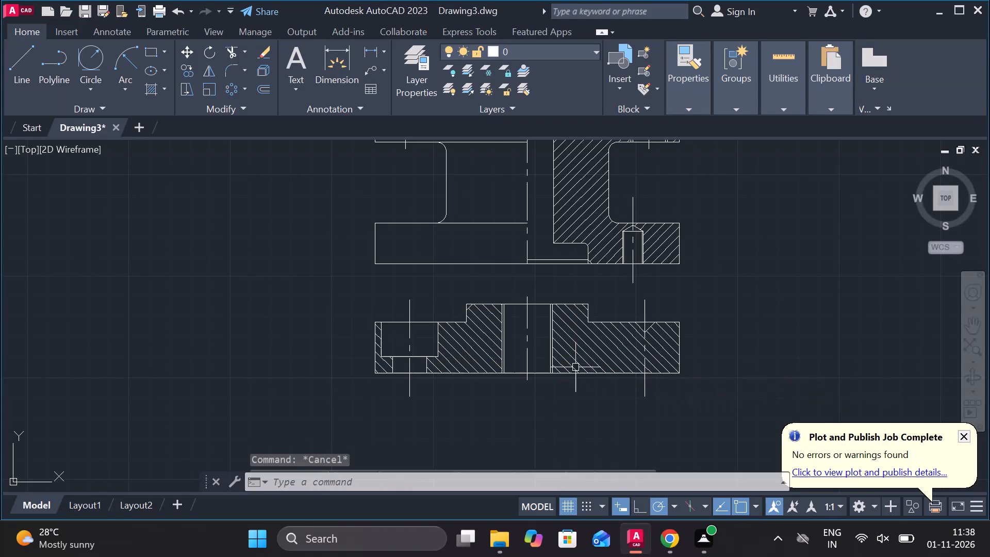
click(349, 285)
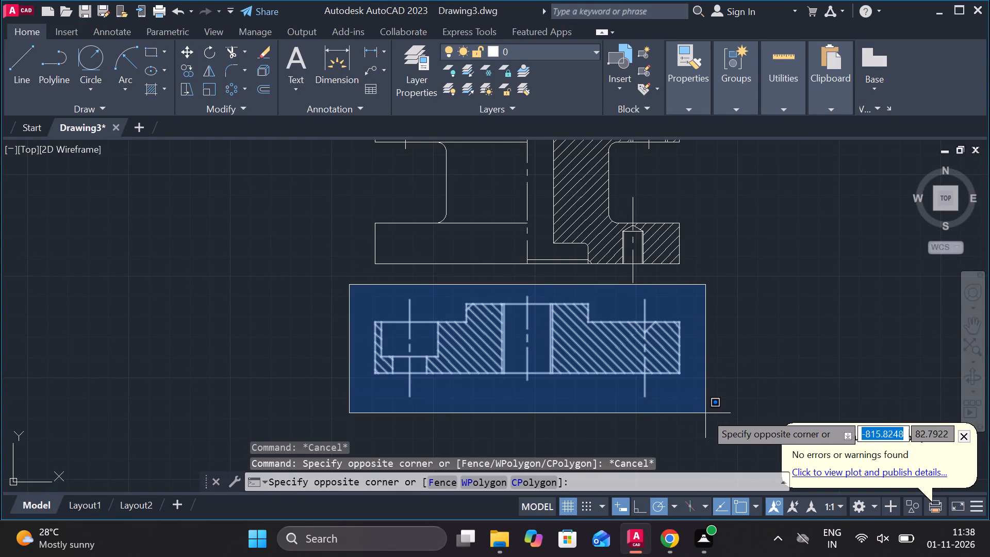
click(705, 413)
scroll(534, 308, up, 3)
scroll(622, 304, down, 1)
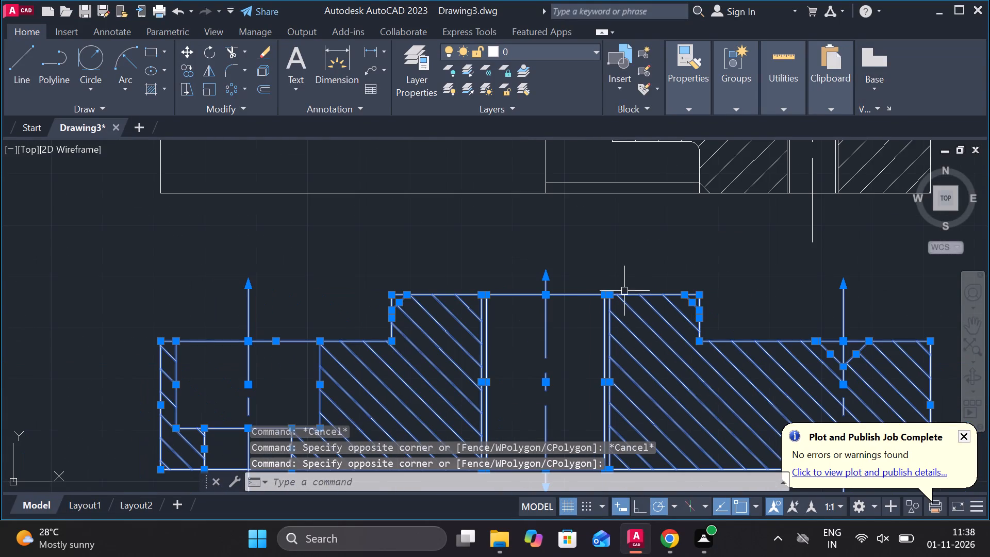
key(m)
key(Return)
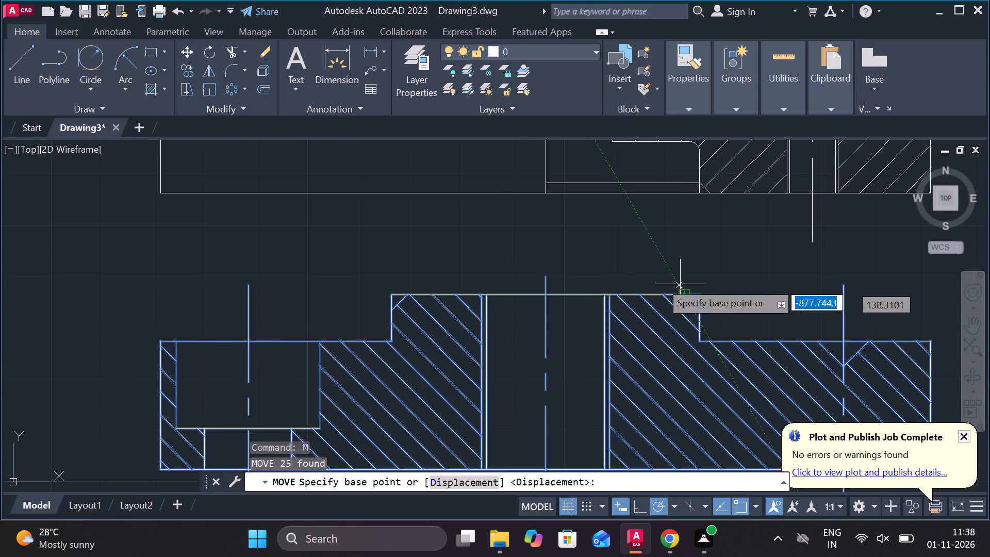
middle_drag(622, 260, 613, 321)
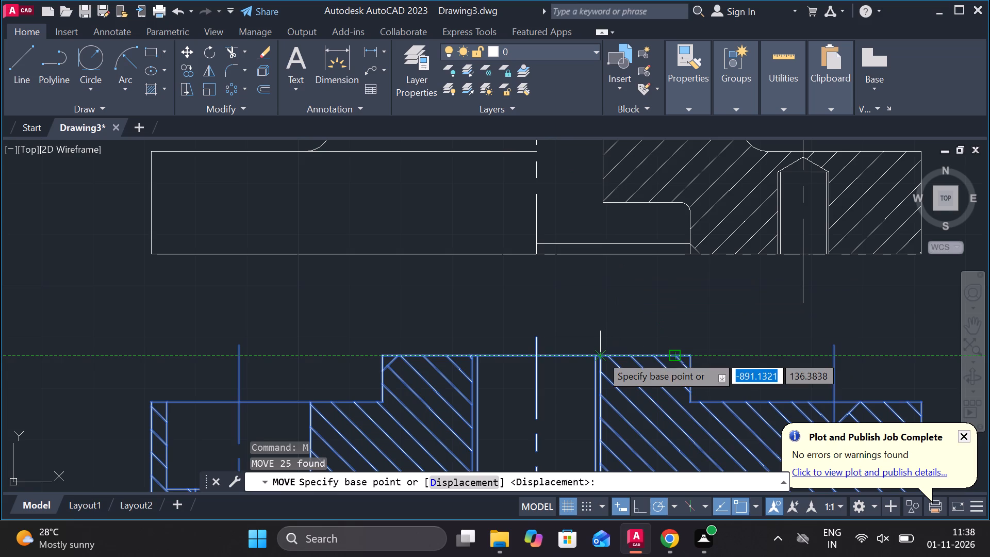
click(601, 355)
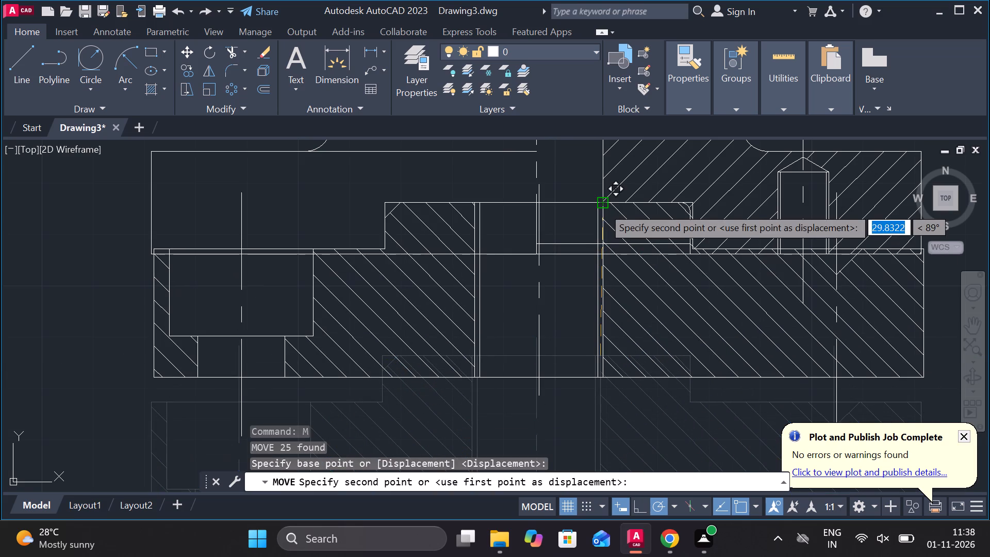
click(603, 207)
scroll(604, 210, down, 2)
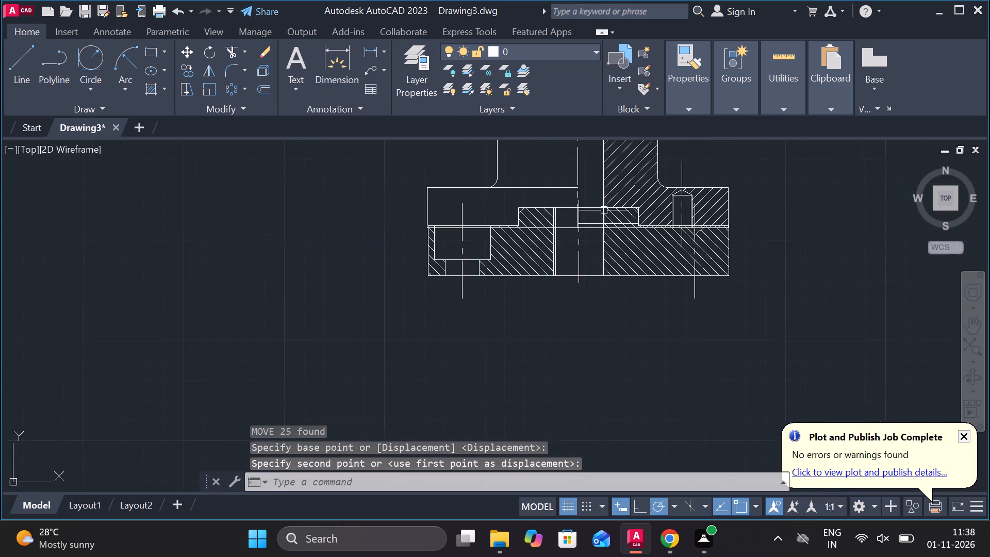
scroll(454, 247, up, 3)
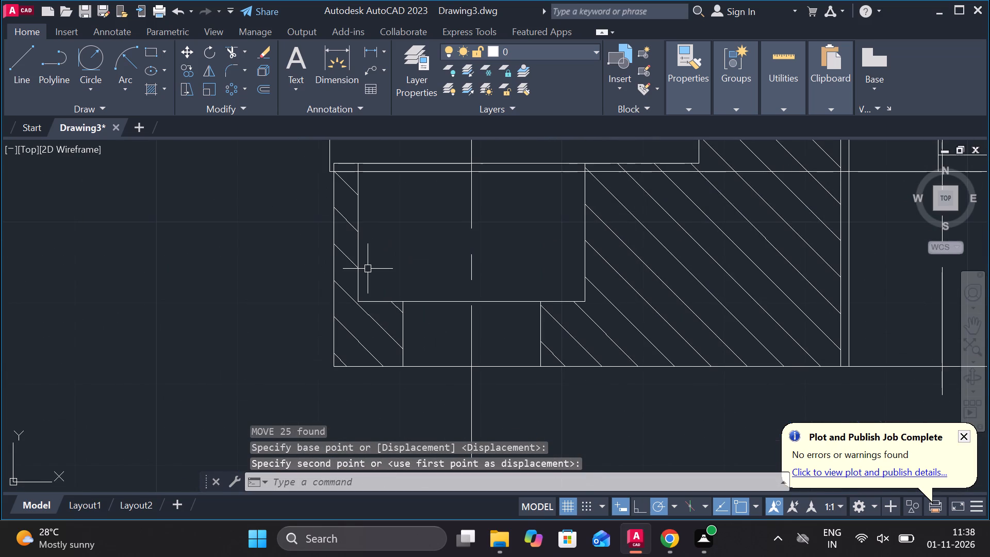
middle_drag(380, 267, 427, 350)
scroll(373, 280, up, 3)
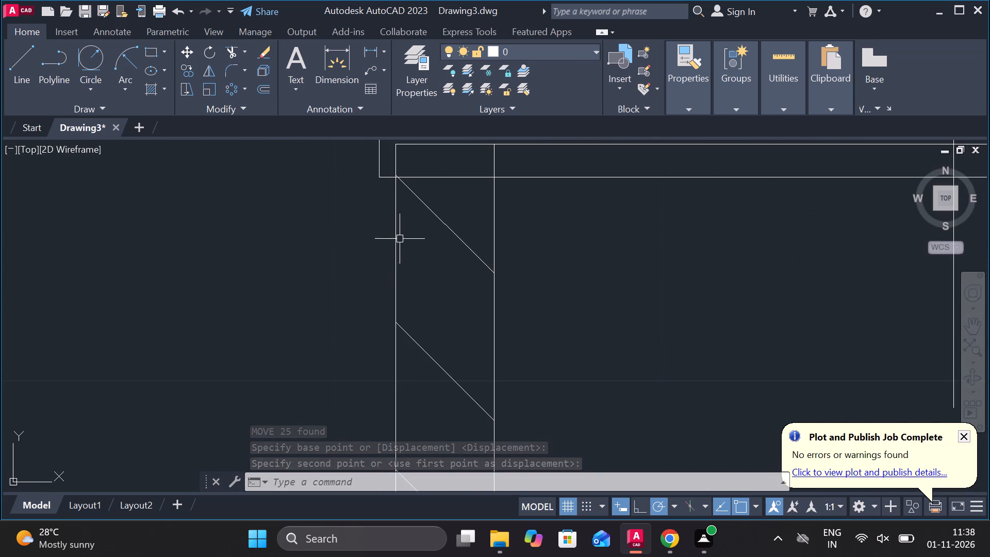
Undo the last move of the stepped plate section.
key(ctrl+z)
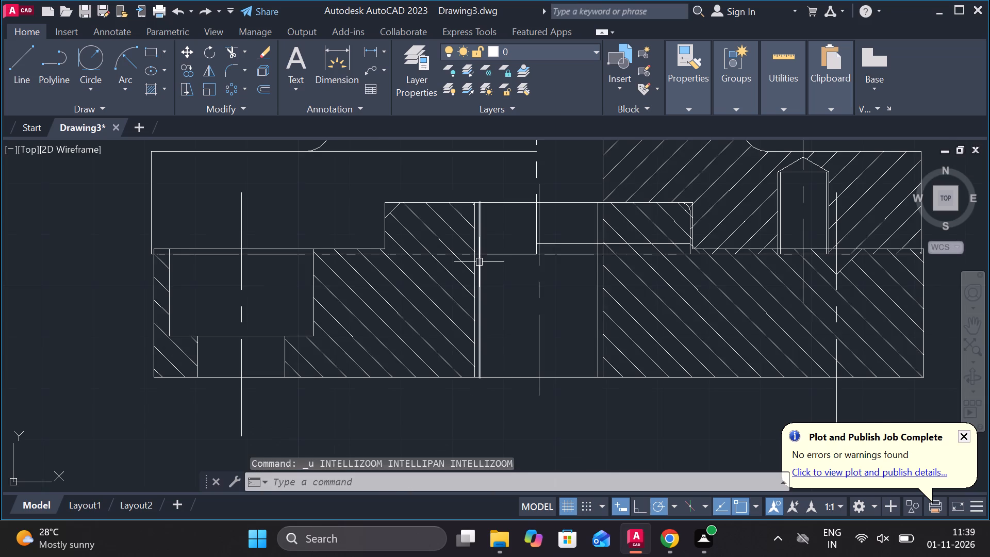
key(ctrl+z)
Move the stepped plate section by its outer upper-left corner onto the lower-left corner of the flanged body's base.
scroll(508, 271, down, 1)
middle_drag(629, 291, 606, 280)
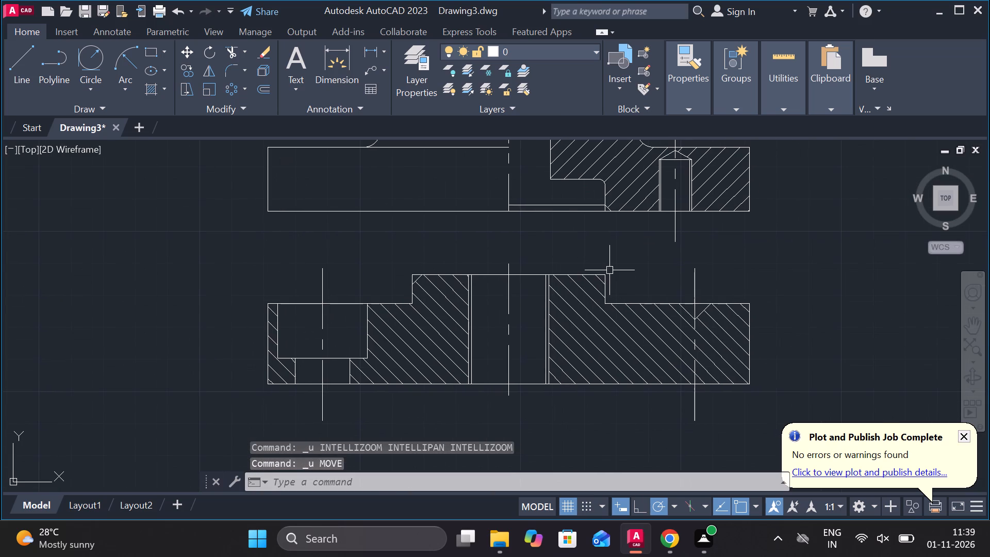
middle_drag(335, 300, 348, 295)
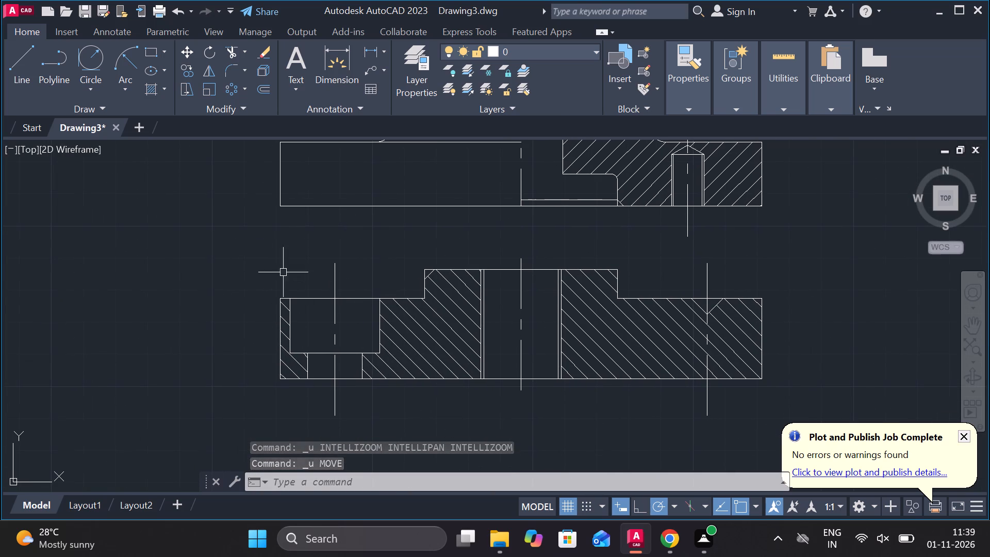
click(259, 269)
click(794, 405)
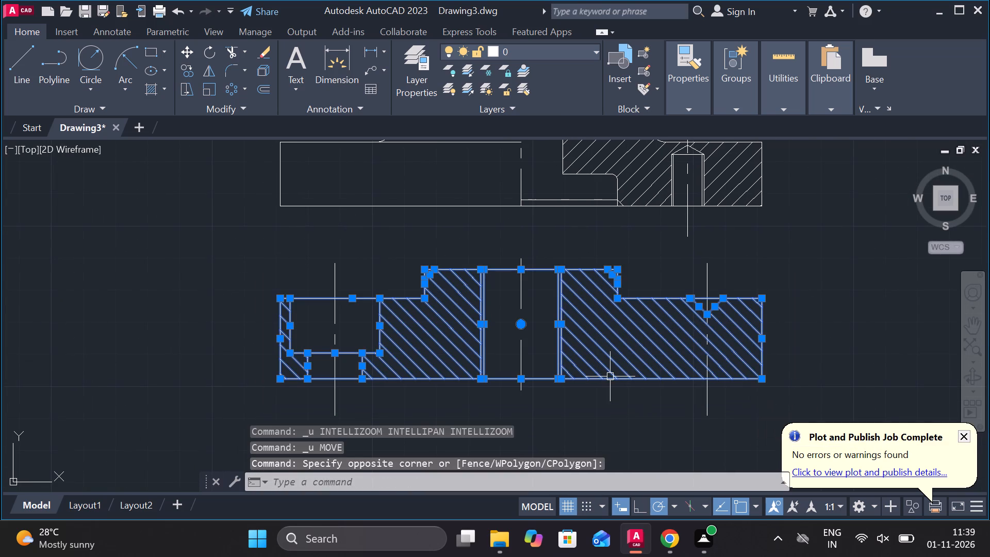
key(m)
key(Return)
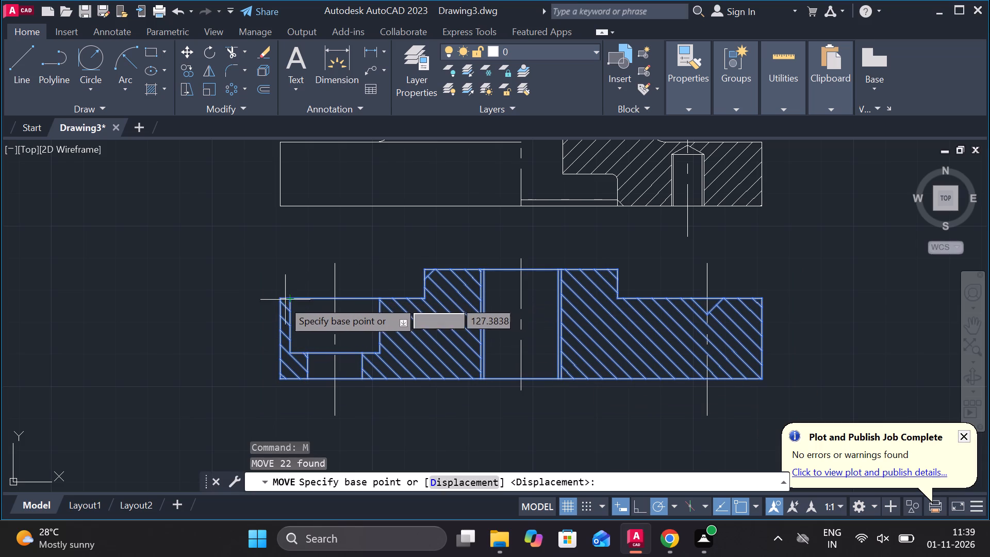
click(280, 300)
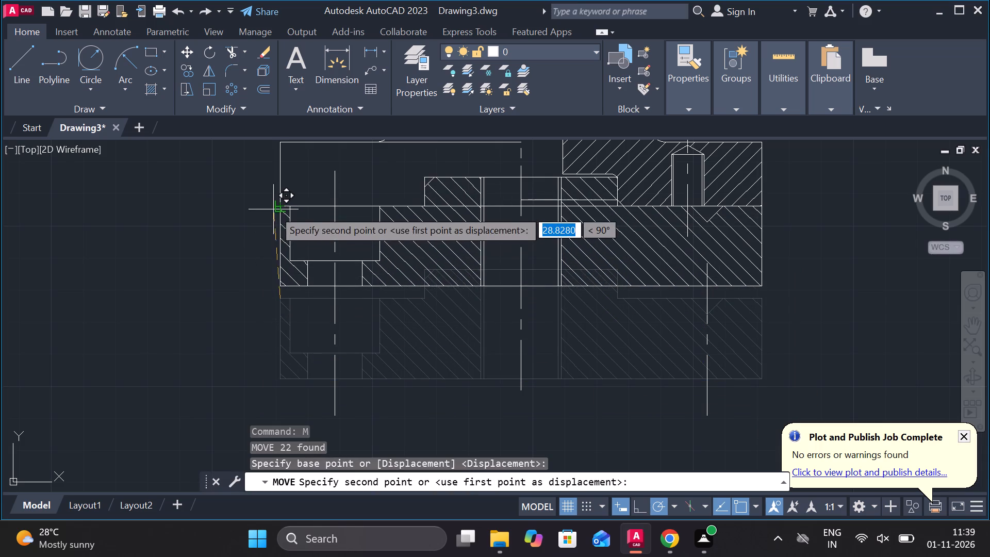
click(277, 207)
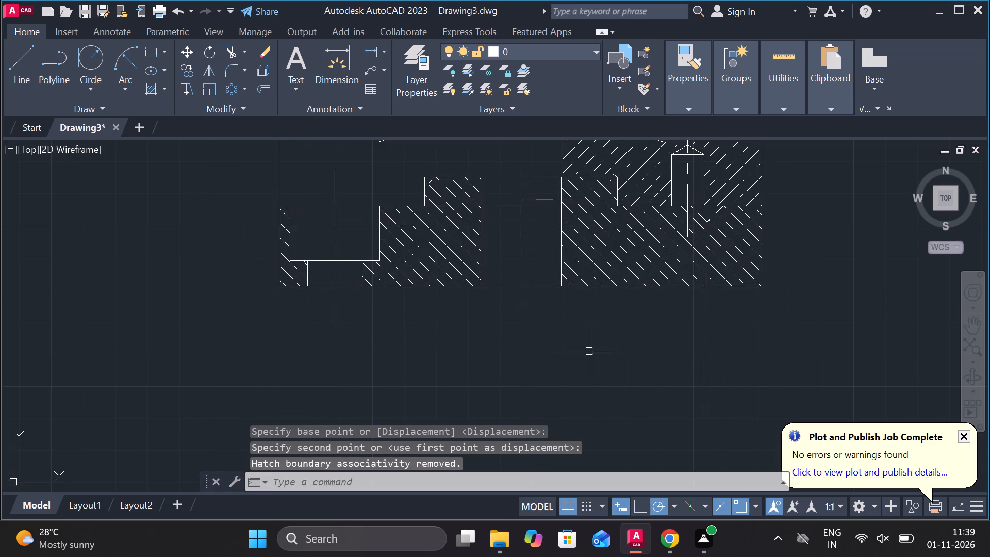
Trim the horizontal edge lines that cross the plate's central bore where the plate meets the flanged body.
scroll(590, 345, down, 2)
middle_drag(593, 345, 579, 363)
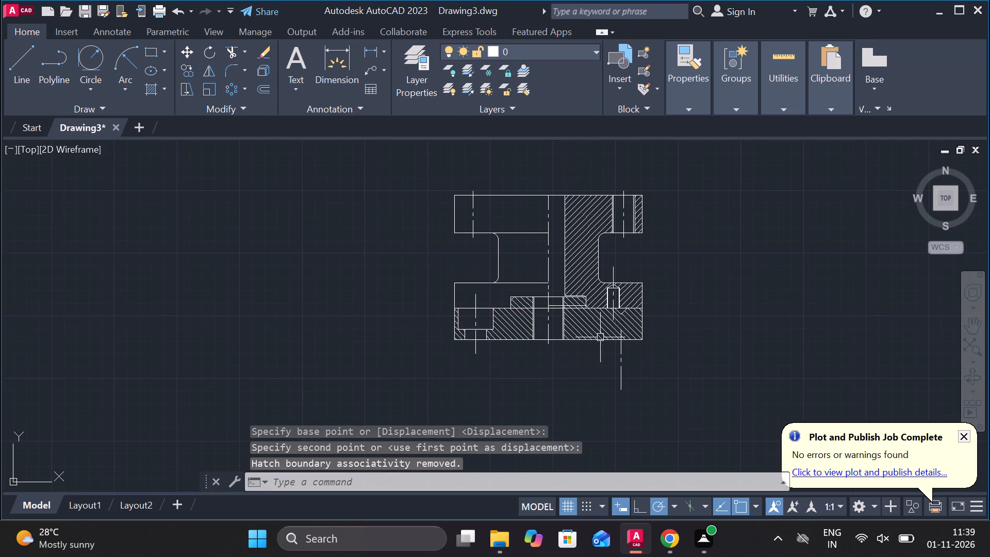
scroll(603, 308, up, 3)
middle_drag(777, 296, 757, 295)
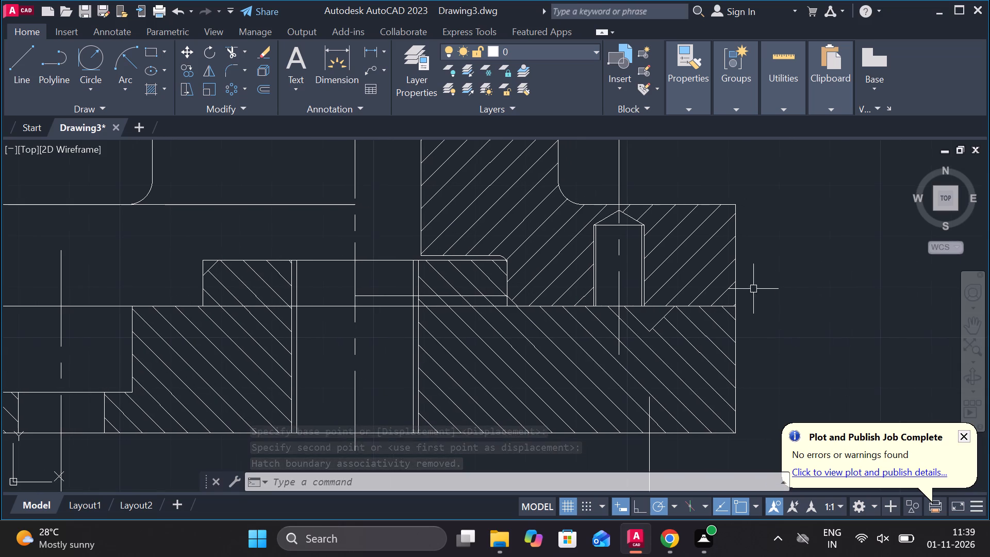
middle_drag(781, 310, 740, 271)
scroll(742, 261, down, 1)
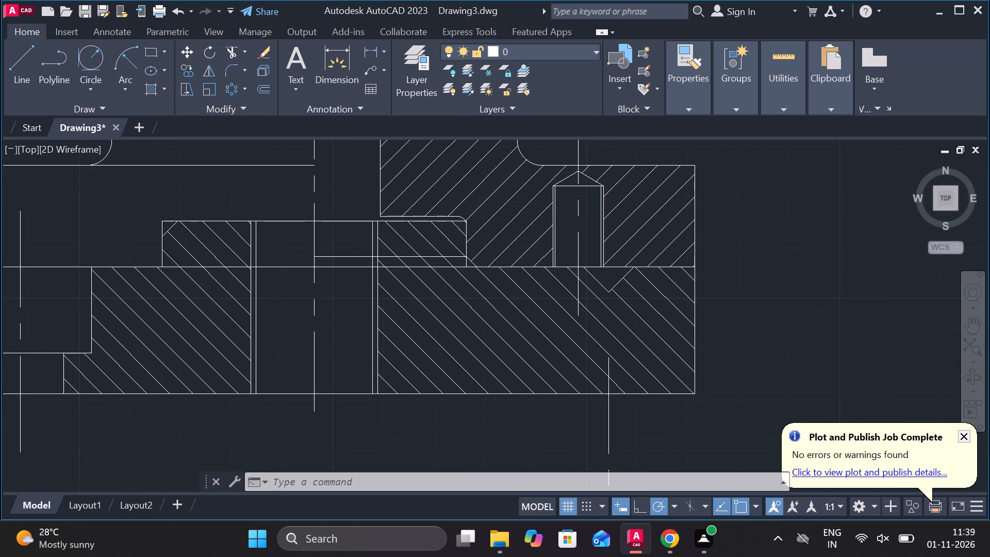
scroll(742, 309, down, 1)
middle_drag(601, 371, 598, 392)
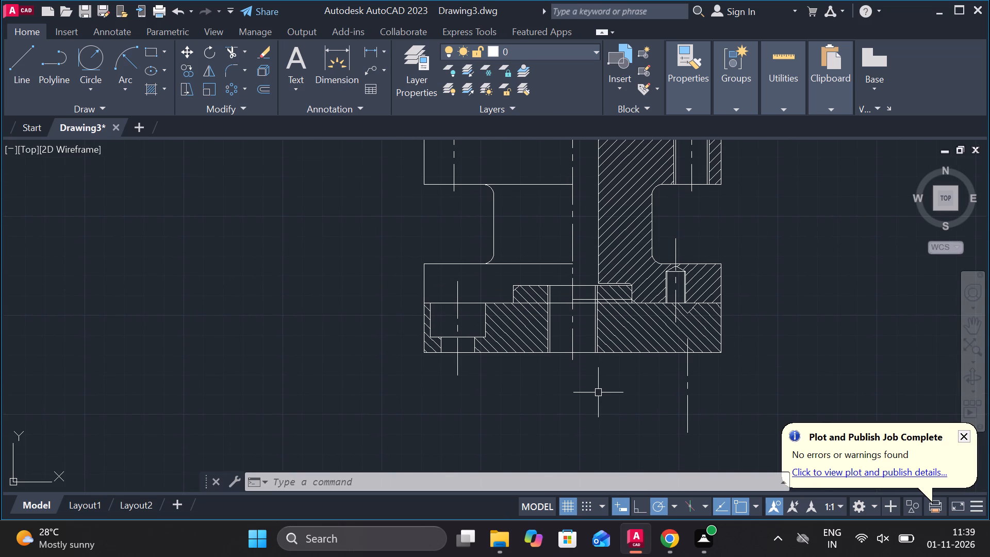
text(TR)
key(space)
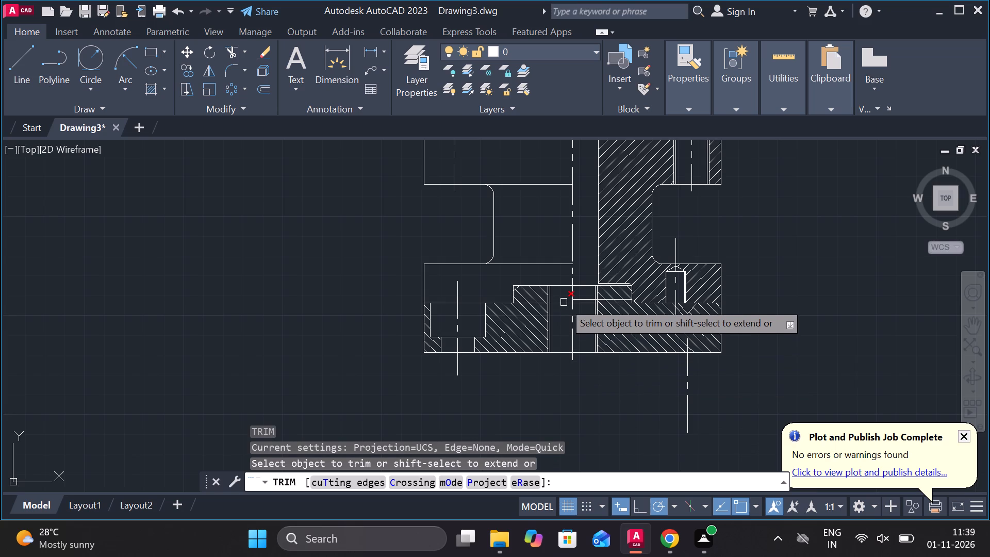
click(564, 302)
click(582, 307)
click(583, 298)
click(583, 287)
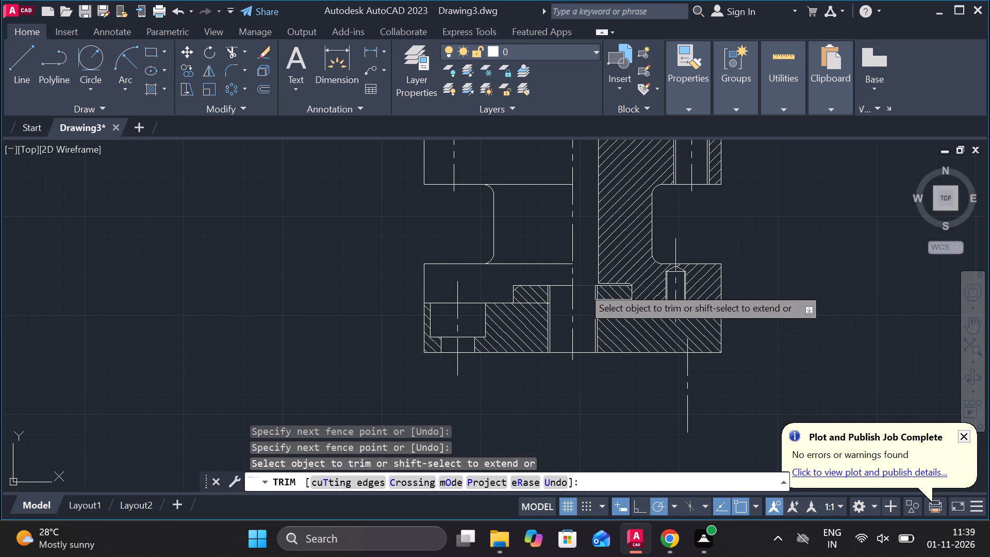
click(557, 285)
click(582, 303)
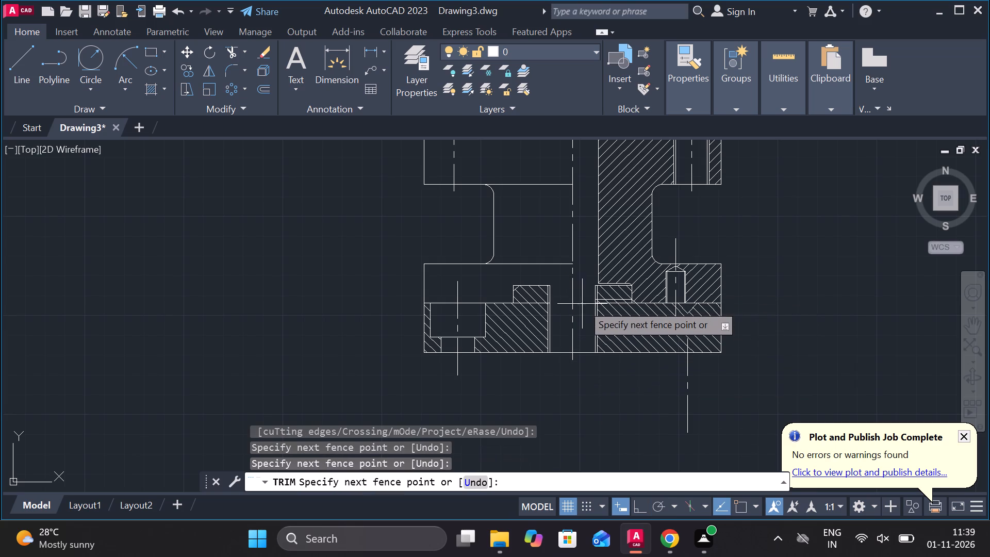
key(Escape)
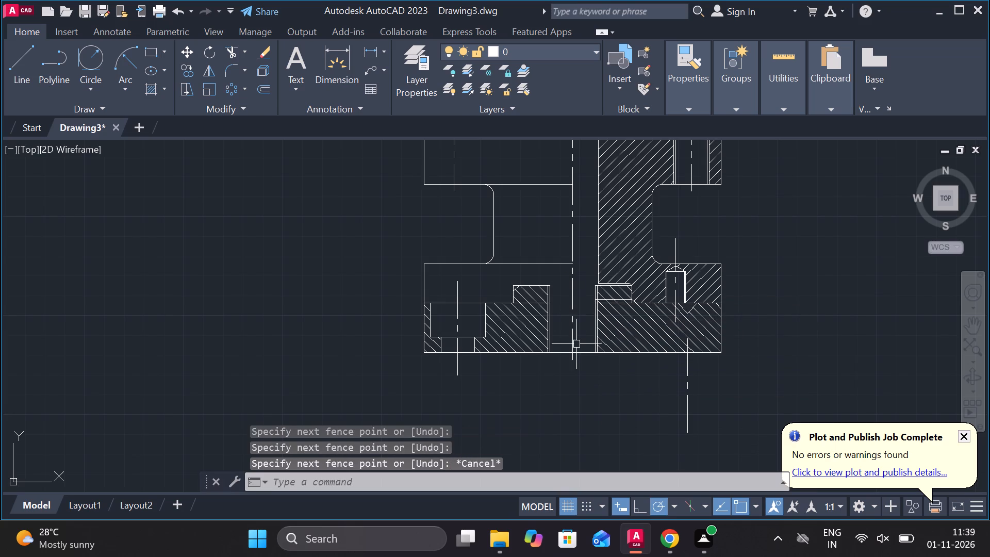
Examine the joined body and plate, the remaining copied parts, and the original dimensioned plate and screw views.
scroll(576, 345, down, 2)
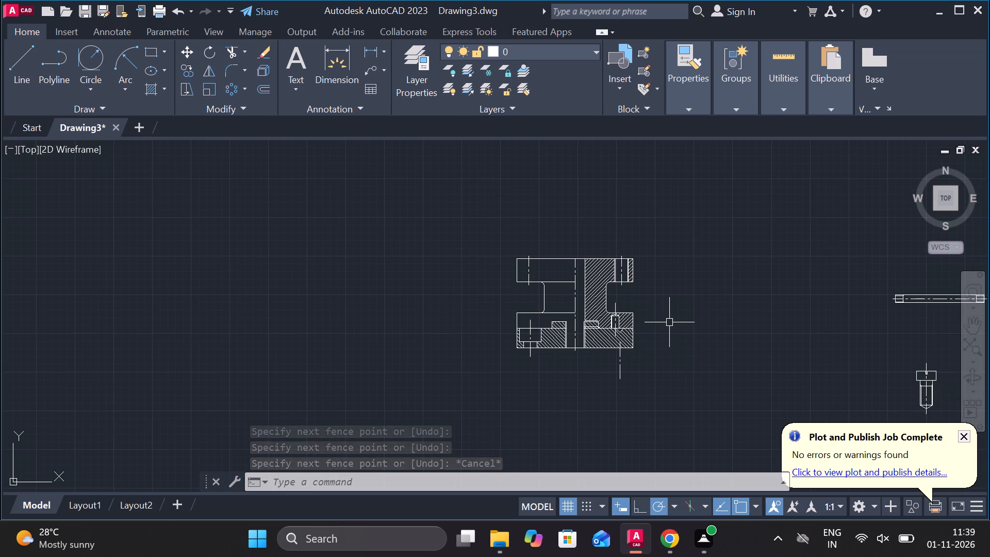
scroll(574, 331, up, 2)
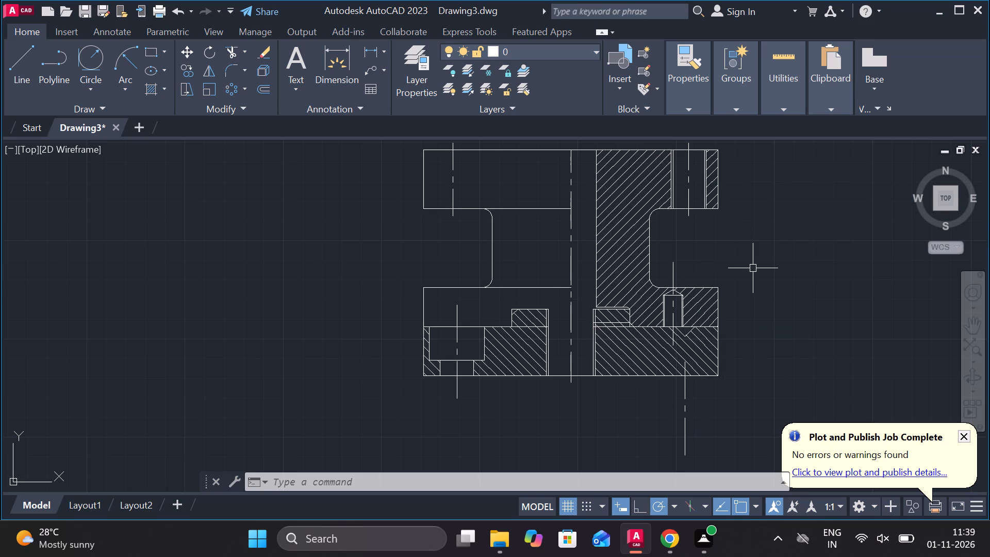
scroll(753, 268, down, 1)
middle_drag(764, 269, 674, 291)
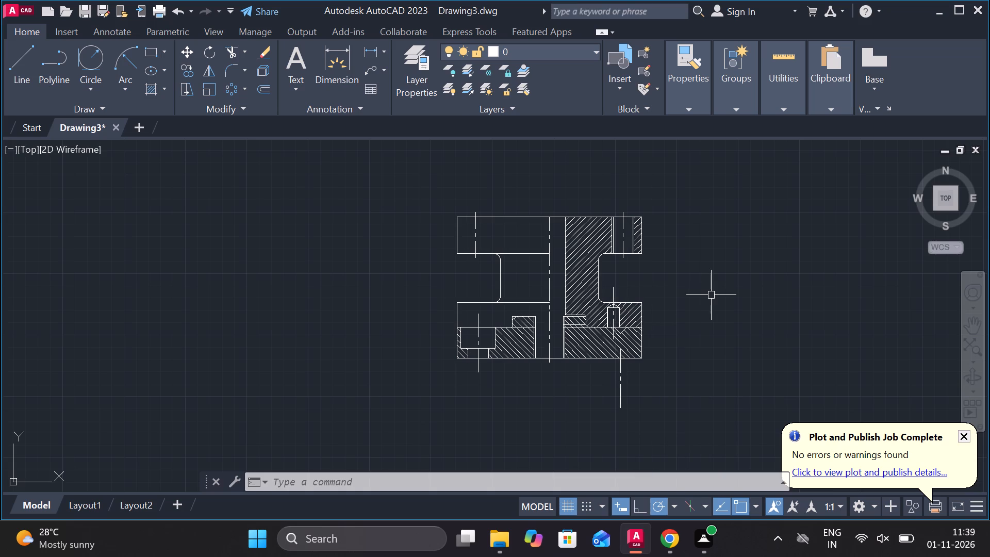
scroll(698, 312, down, 3)
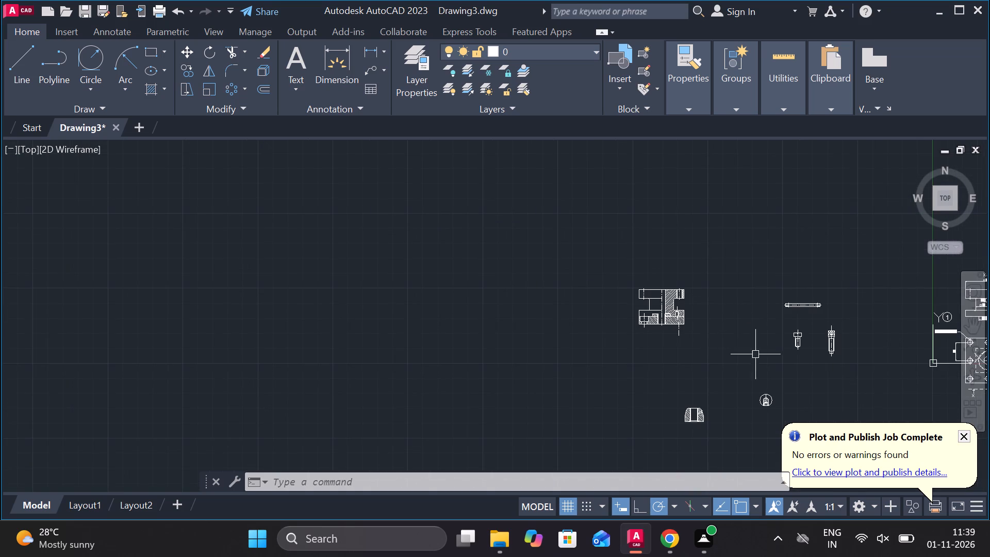
middle_drag(755, 354, 474, 284)
scroll(760, 277, up, 3)
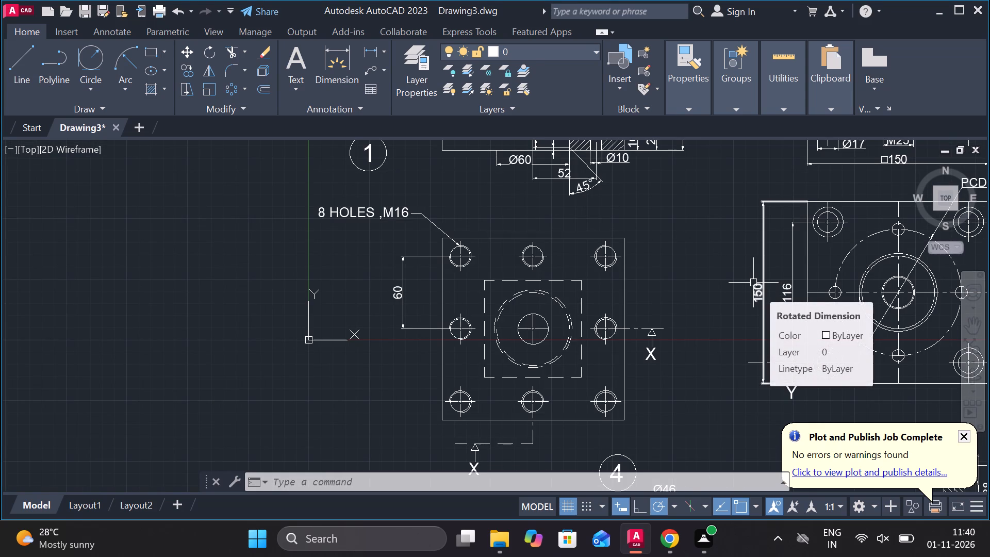
scroll(675, 278, up, 1)
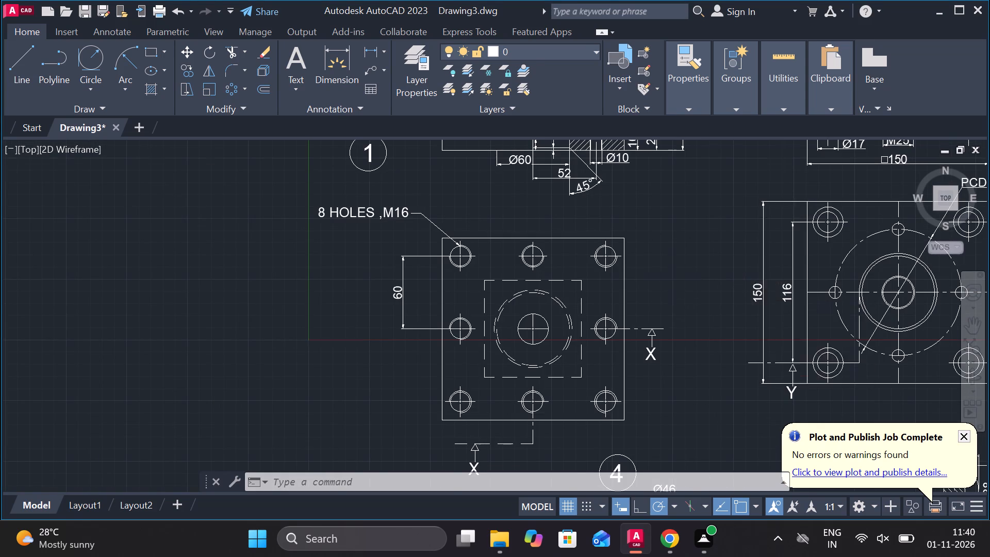
scroll(675, 278, up, 1)
middle_drag(675, 278, 382, 242)
scroll(486, 241, down, 3)
scroll(705, 270, up, 2)
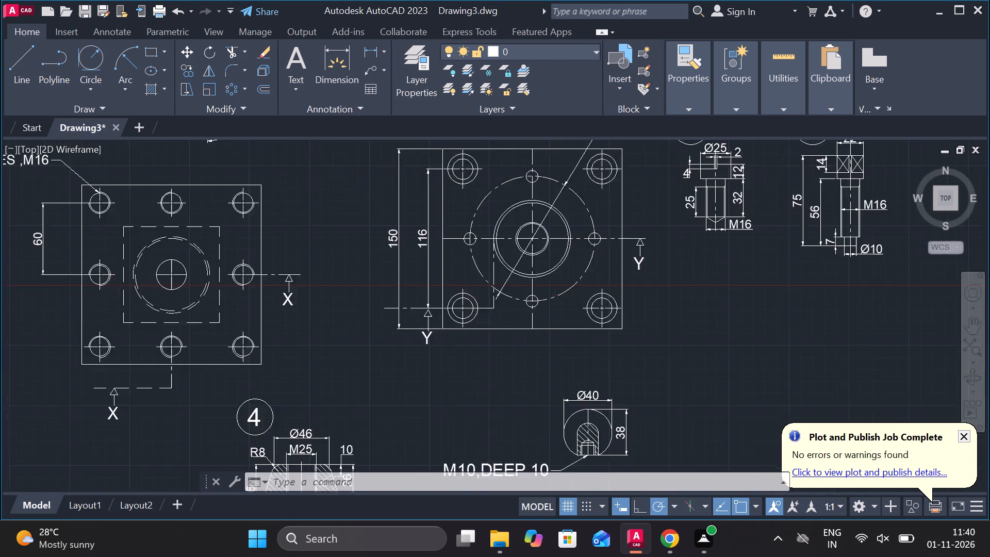
middle_drag(705, 278, 536, 305)
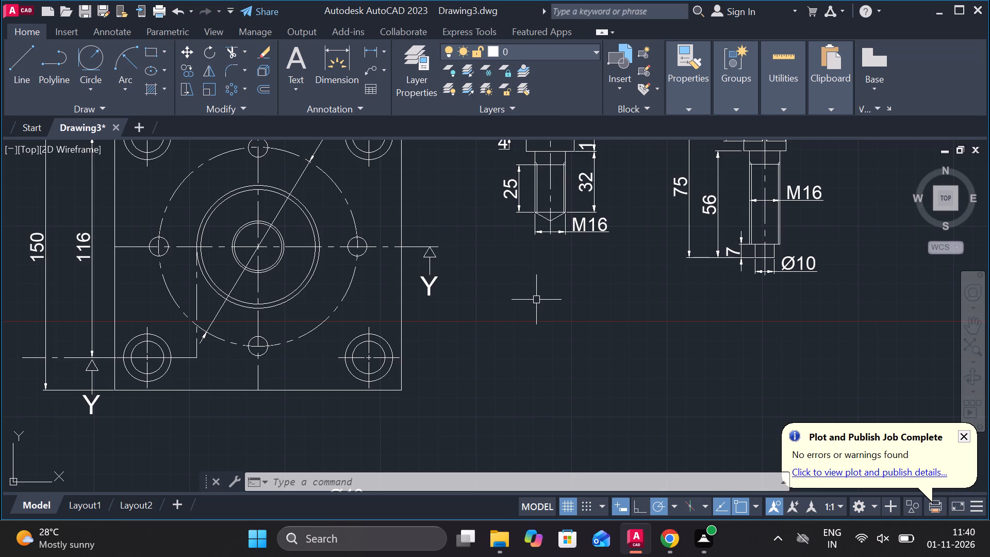
middle_drag(560, 348, 499, 316)
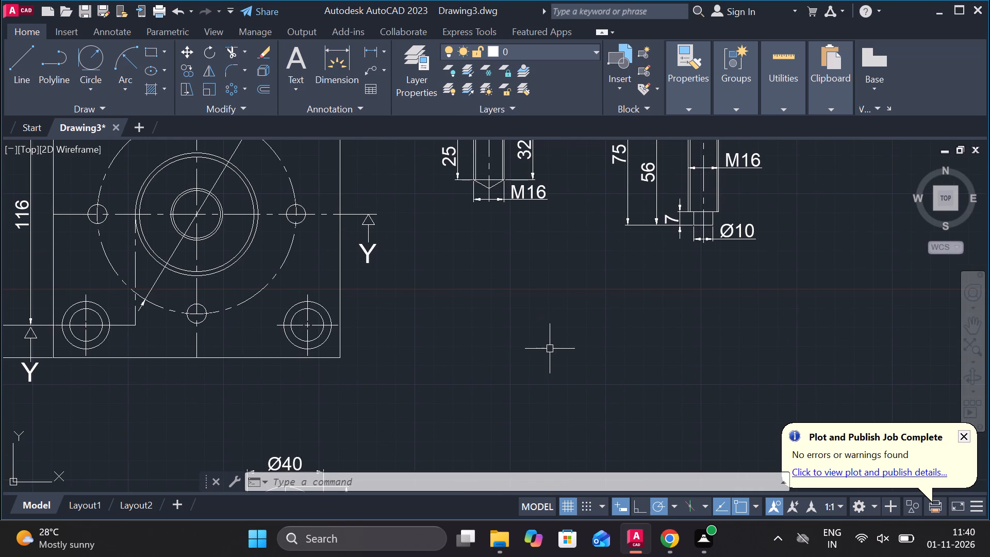
key(Escape)
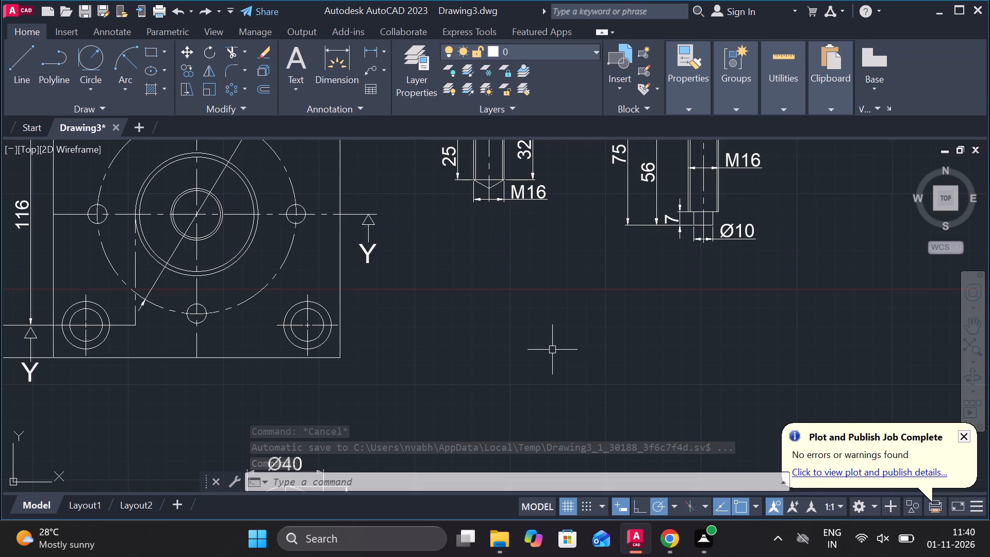
Draw a circle of diameter 2 in the empty area below the M16 screw views.
text(C)
key(space)
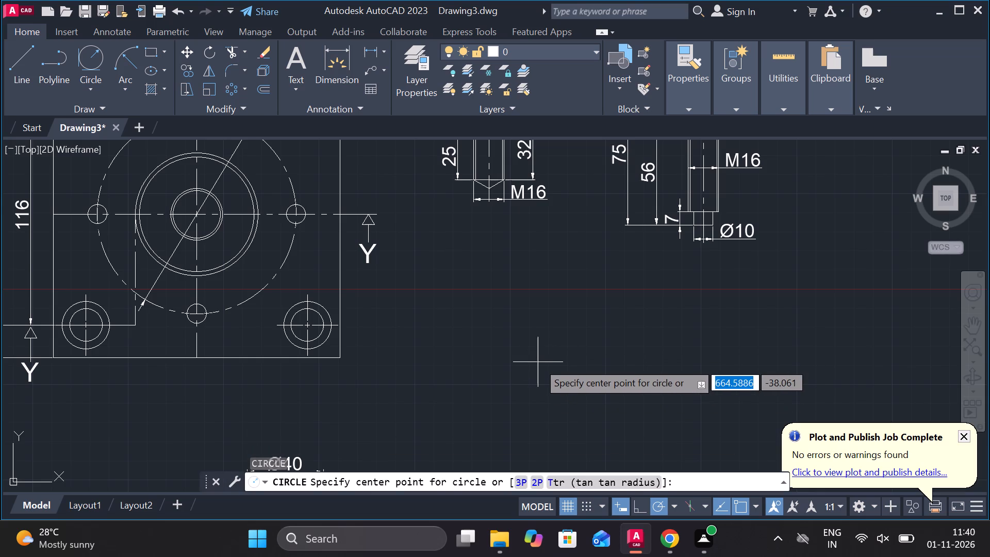
click(538, 362)
text(D 2)
key(space)
scroll(551, 373, up, 2)
scroll(519, 316, up, 2)
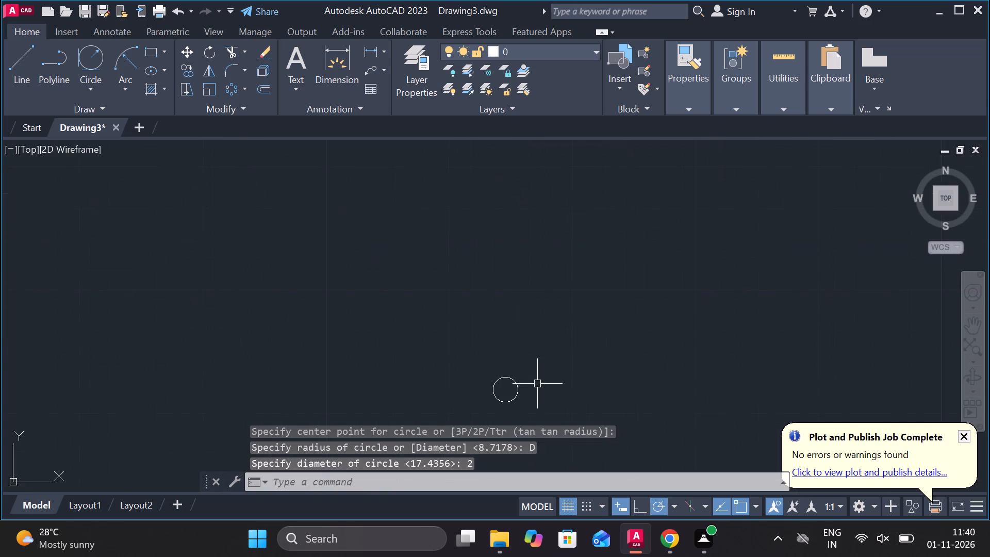
Draw a horizontal line 7 units long to the right from the small circle's centre.
middle_drag(537, 384, 530, 265)
key(l)
key(Return)
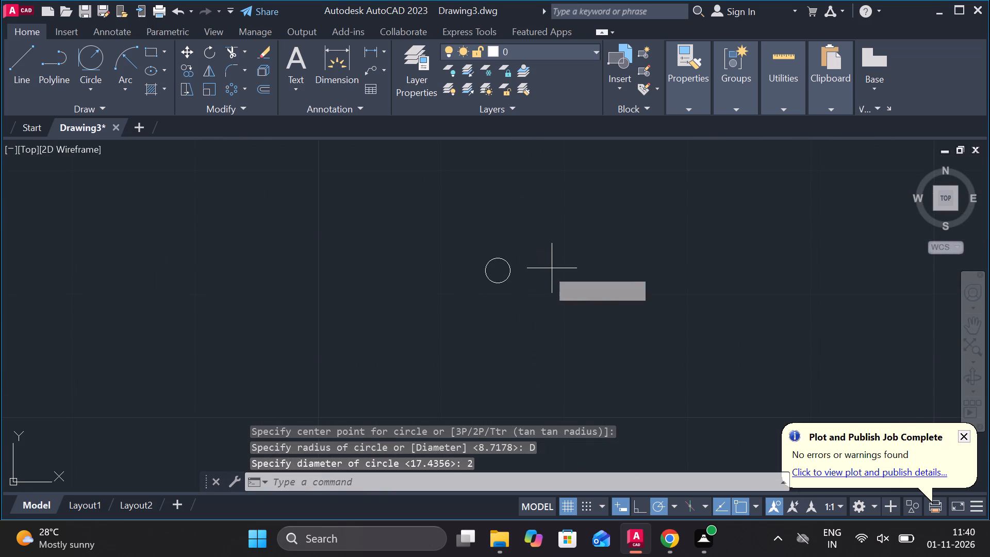
click(502, 270)
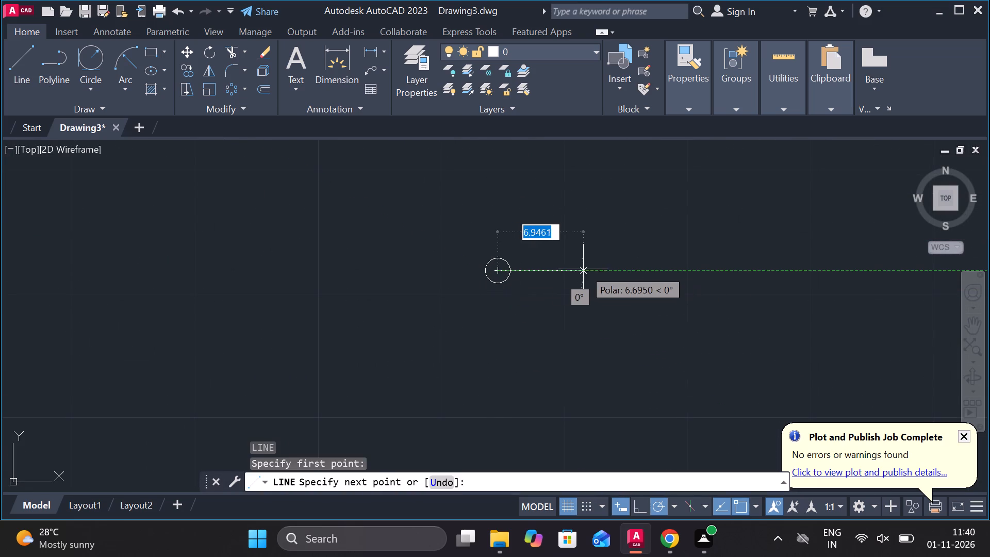
text(7)
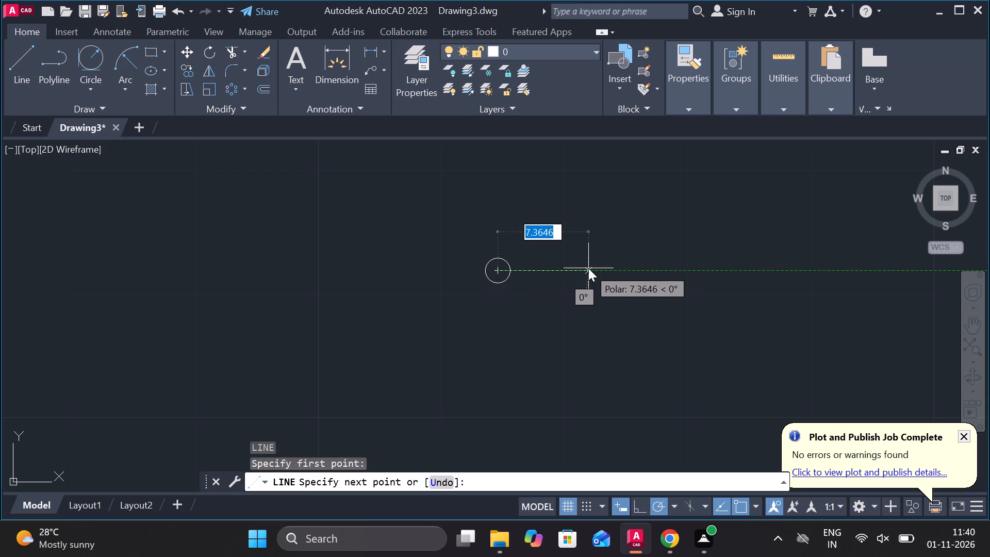
key(space)
key(Escape)
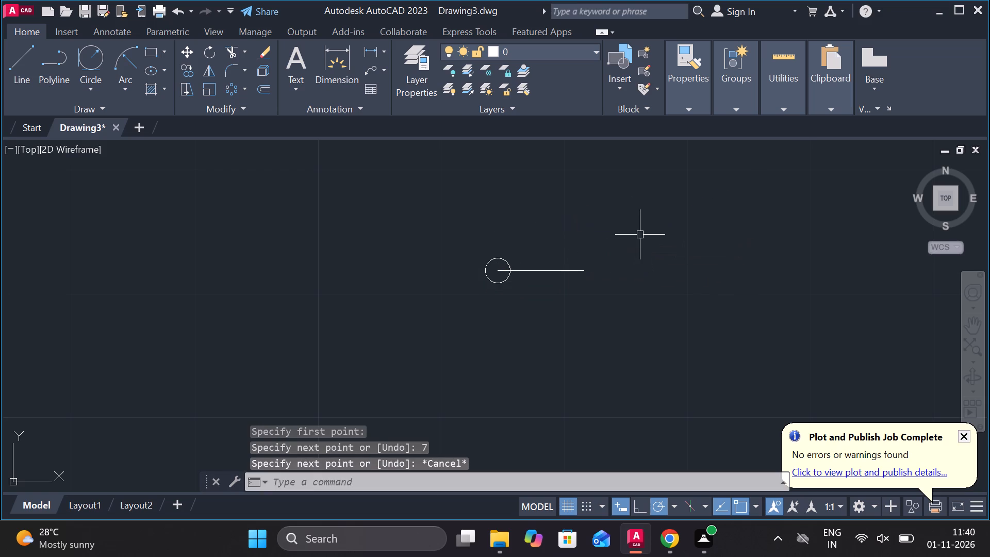
Draw a second circle of diameter 2 centred on the free end of the 7-unit line.
text(C)
key(space)
click(587, 271)
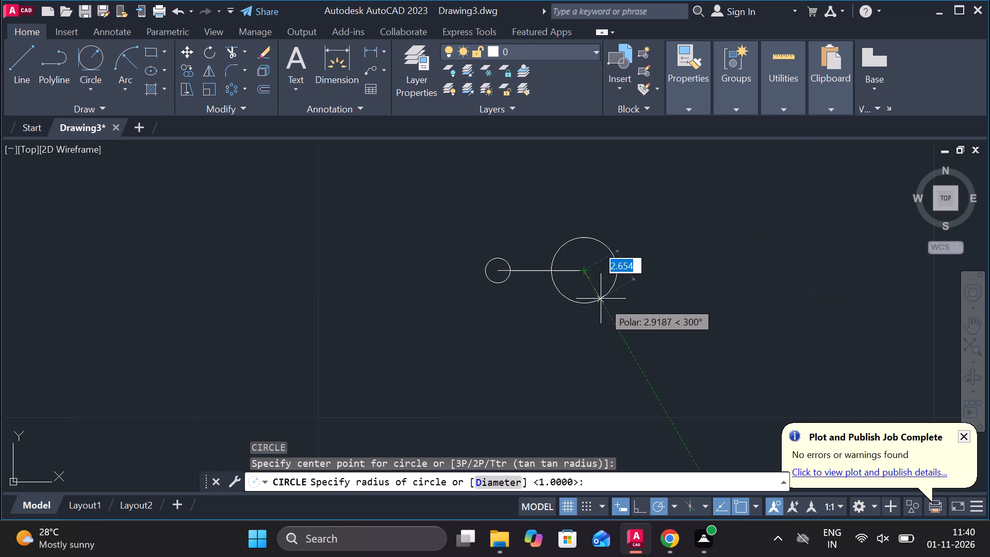
text(D 2)
key(Return)
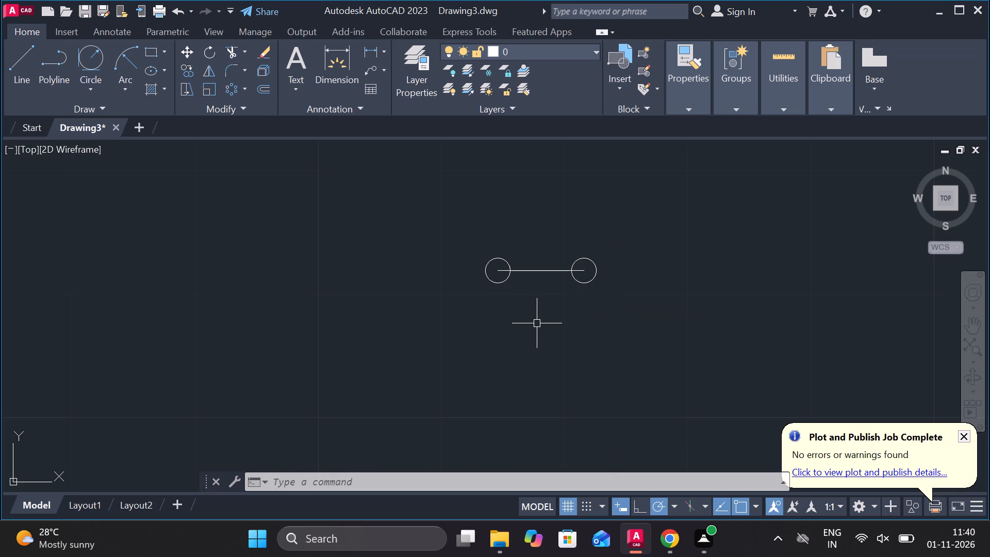
Draw a vertical line 30 units down beside the left circle, continued by a horizontal base line to the right beneath the circles.
middle_drag(538, 324, 537, 303)
key(l)
key(Return)
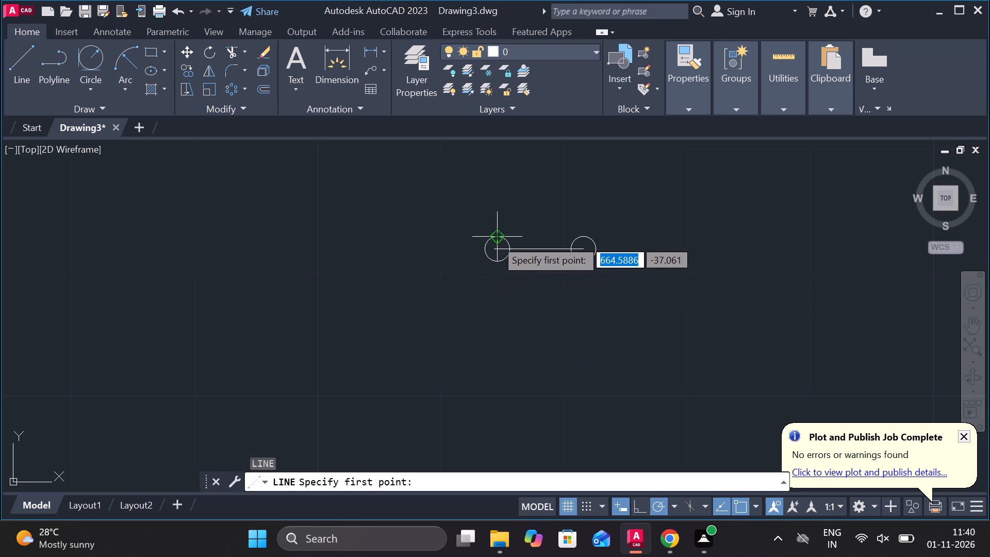
click(453, 238)
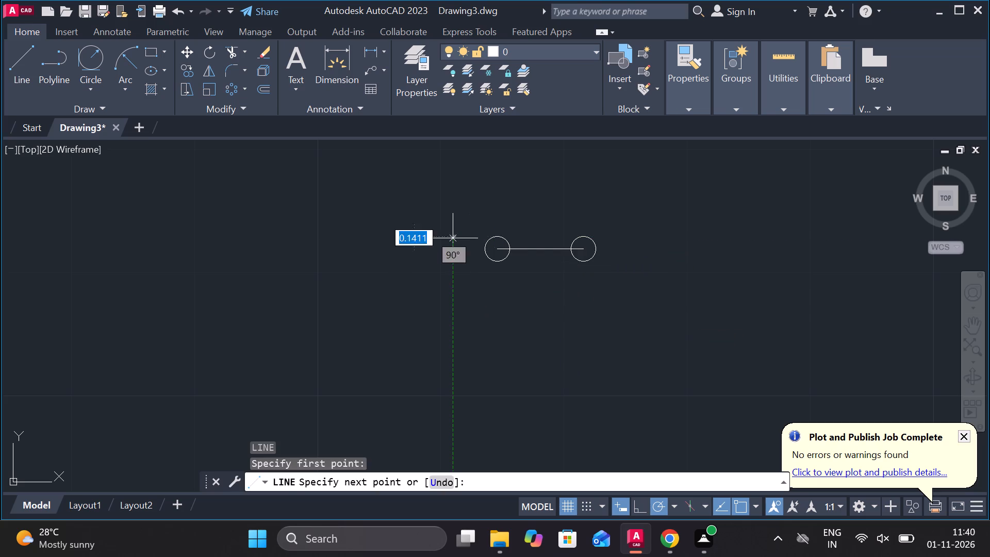
text(30)
key(Return)
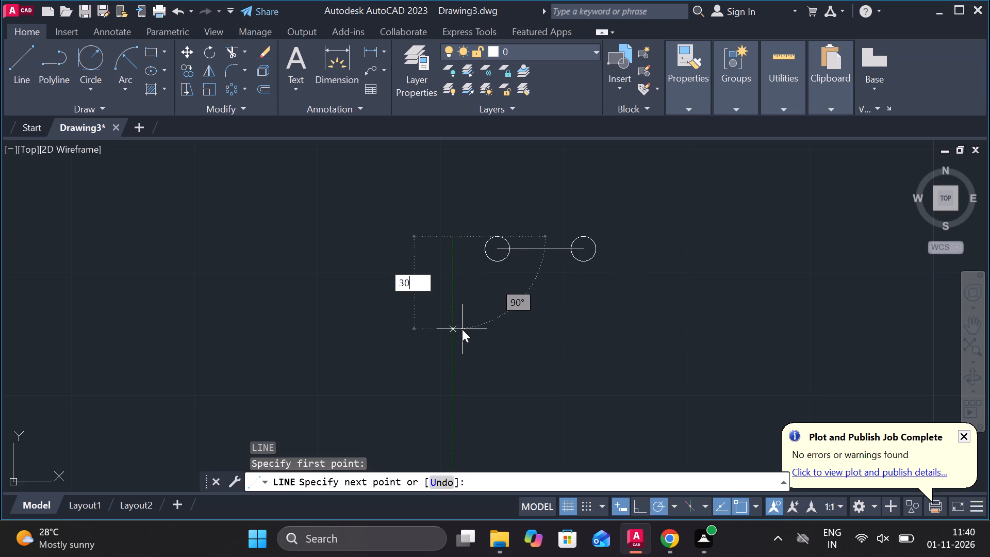
middle_drag(462, 329, 440, 238)
middle_drag(476, 333, 461, 278)
scroll(463, 276, down, 1)
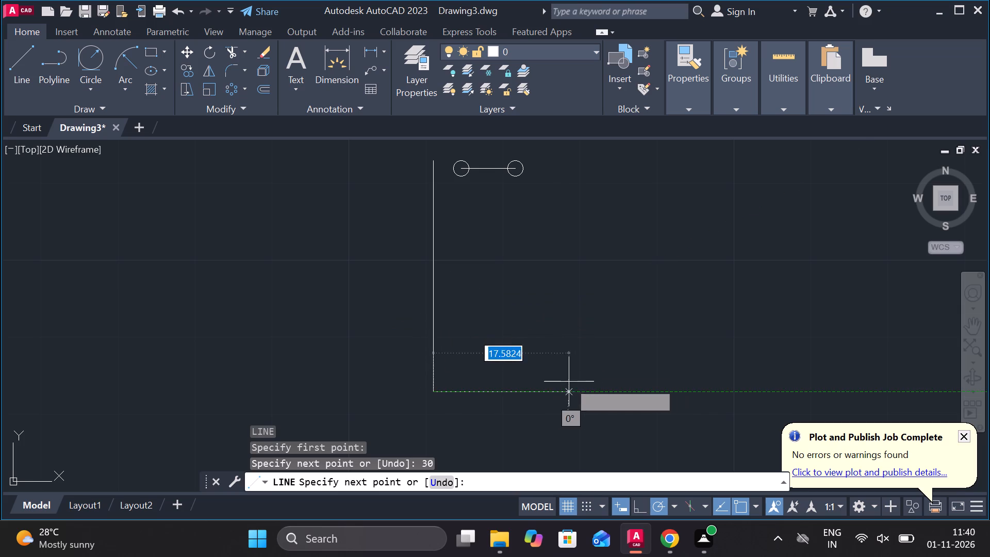
click(589, 388)
key(Escape)
Draw a vertical line from the midpoint of the line between the circles down to the base line.
key(l)
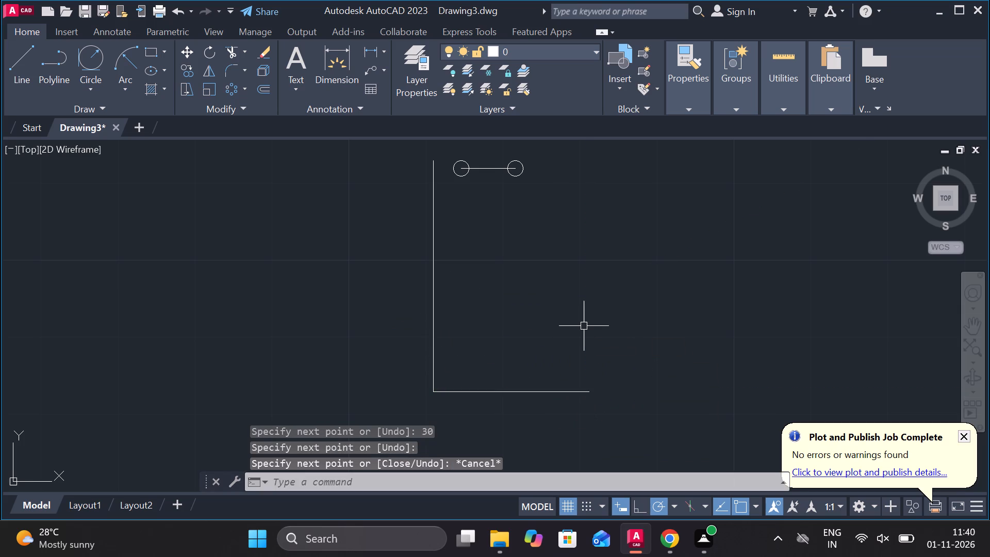
key(Return)
click(490, 173)
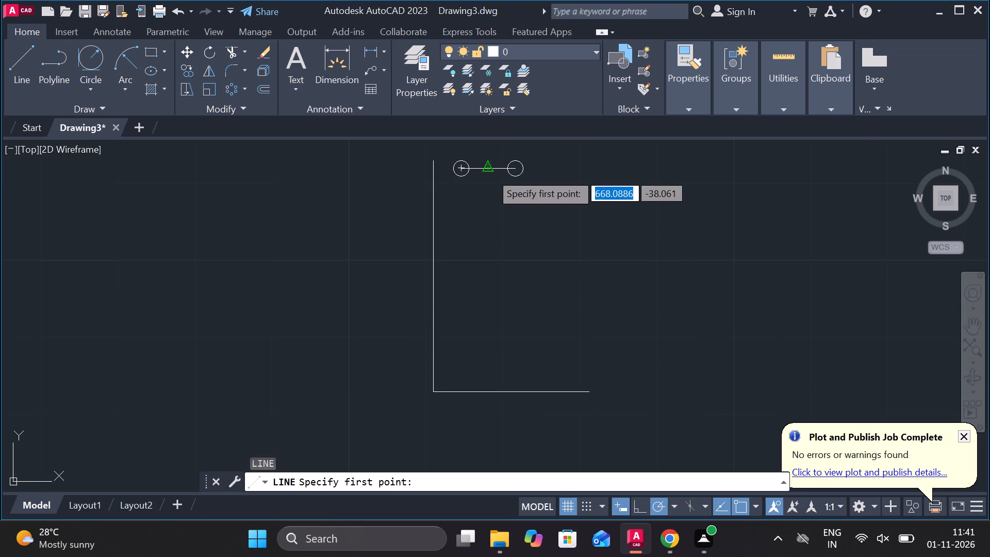
click(487, 395)
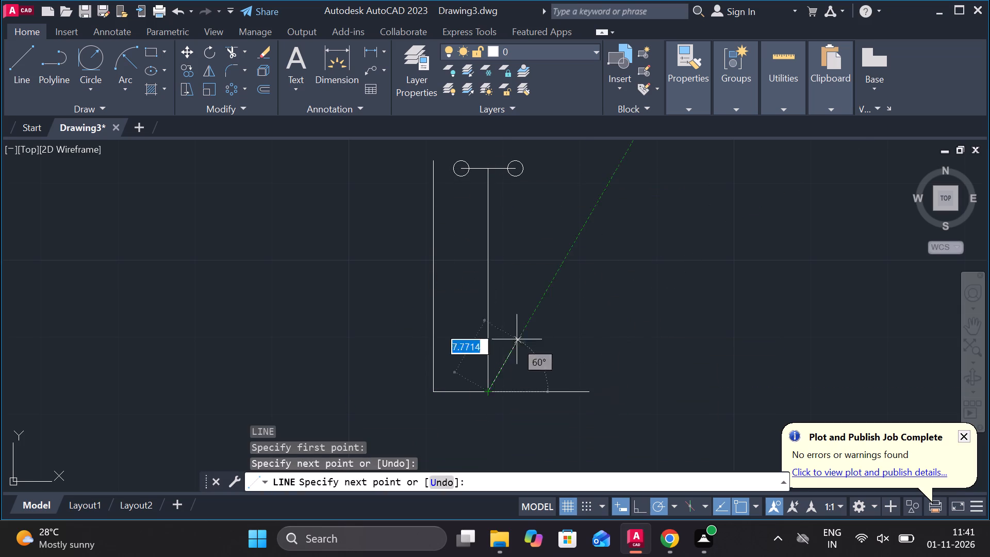
key(Escape)
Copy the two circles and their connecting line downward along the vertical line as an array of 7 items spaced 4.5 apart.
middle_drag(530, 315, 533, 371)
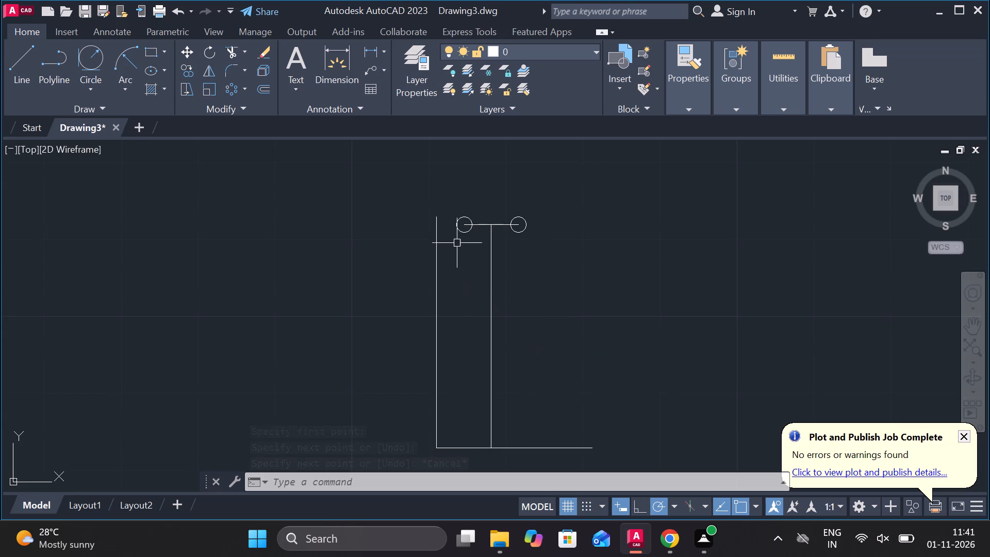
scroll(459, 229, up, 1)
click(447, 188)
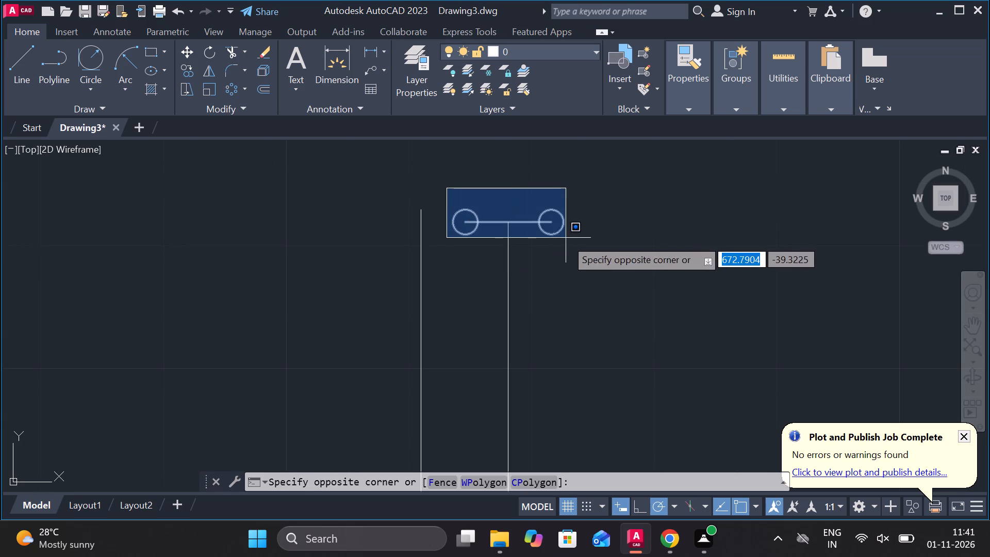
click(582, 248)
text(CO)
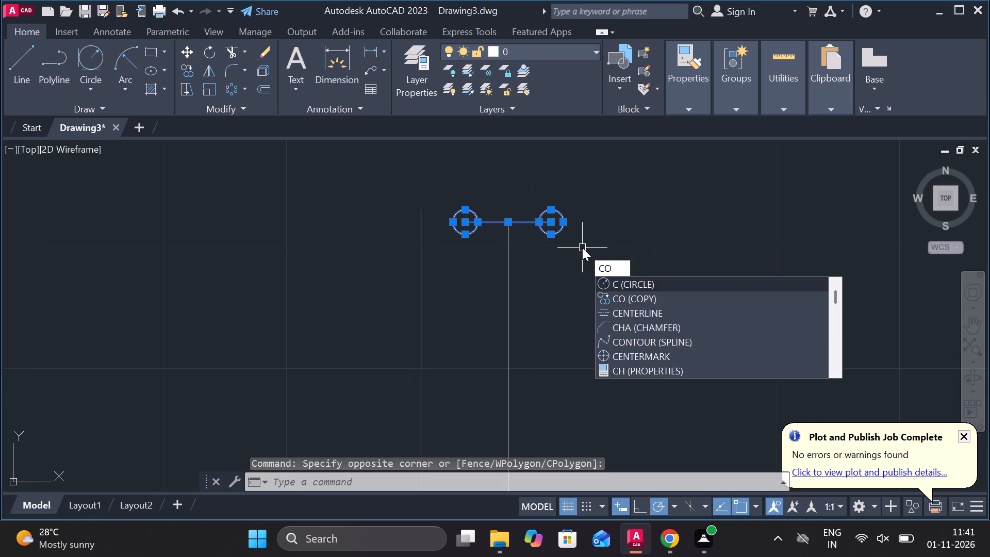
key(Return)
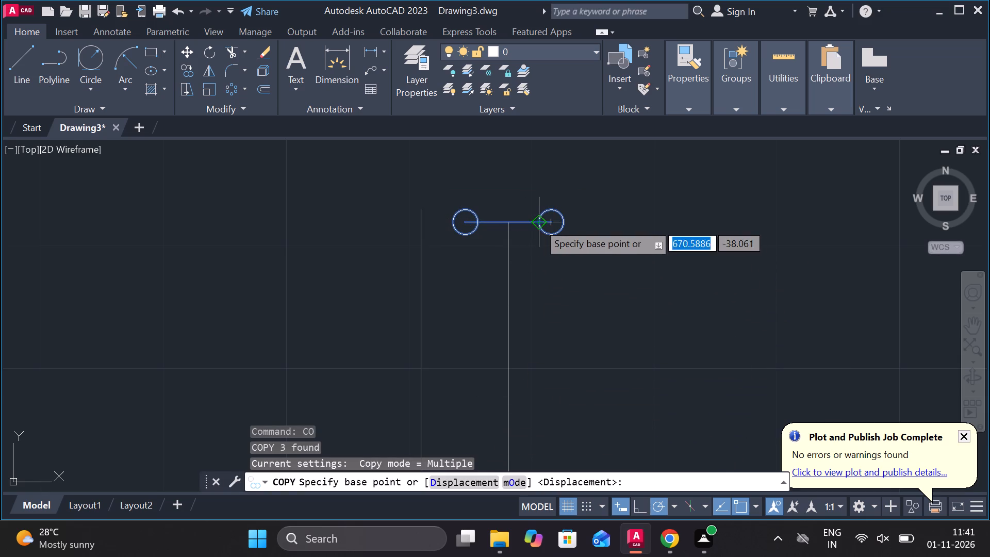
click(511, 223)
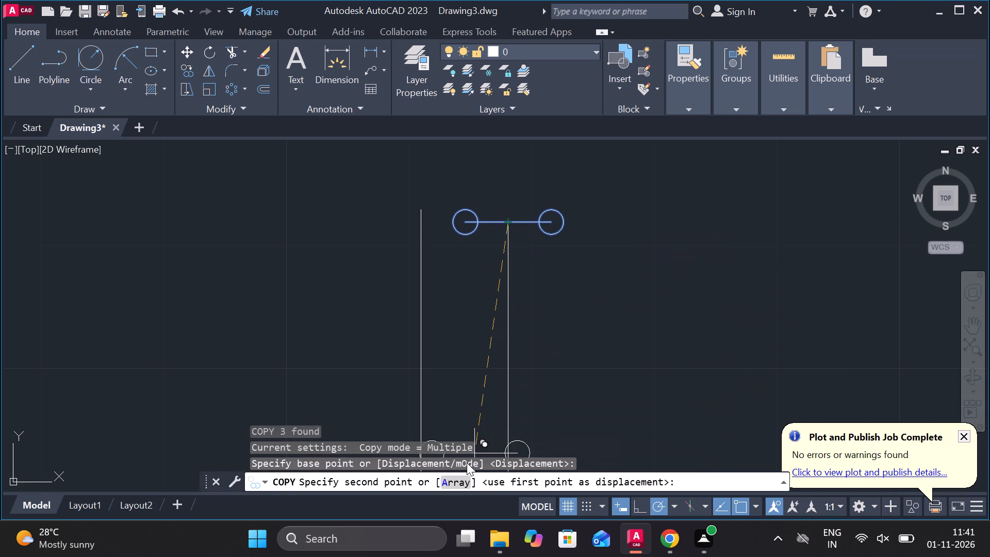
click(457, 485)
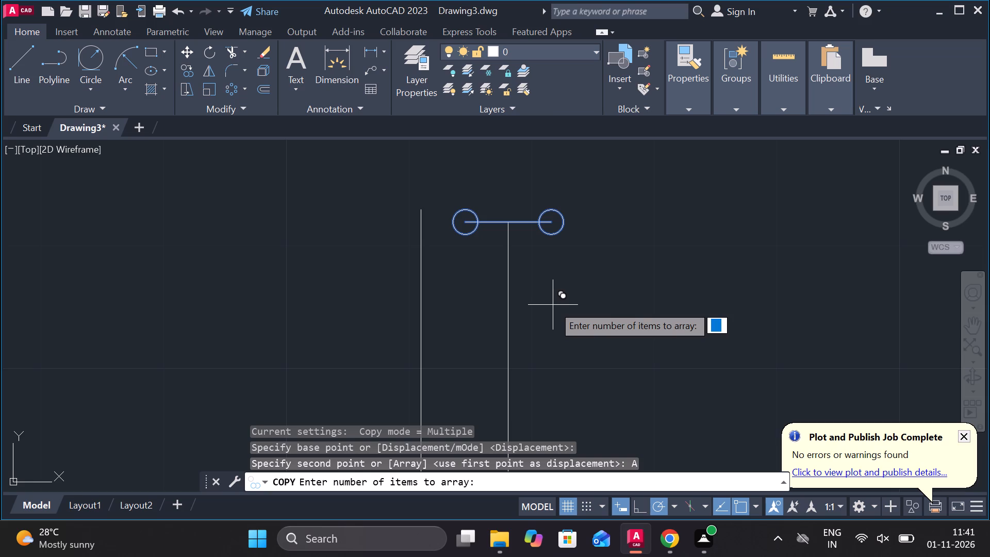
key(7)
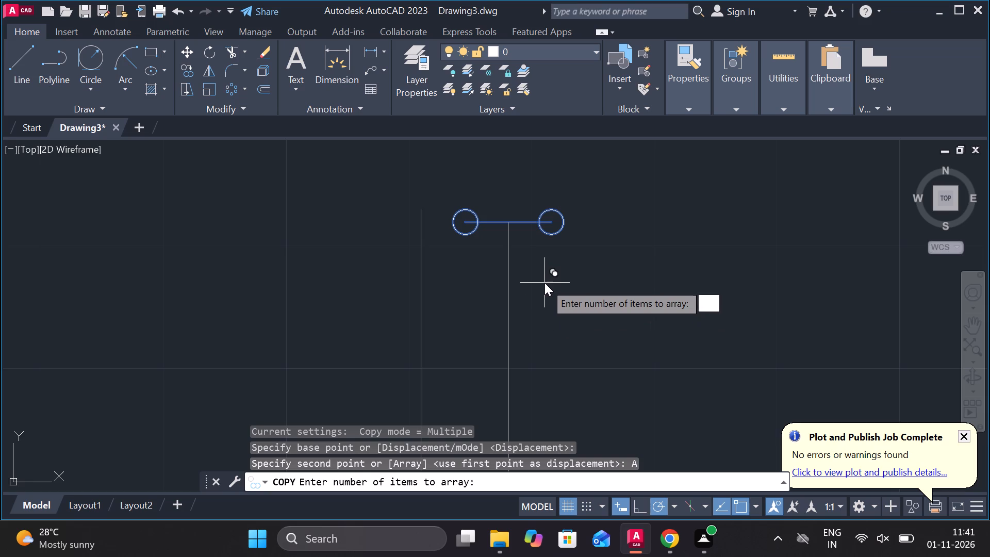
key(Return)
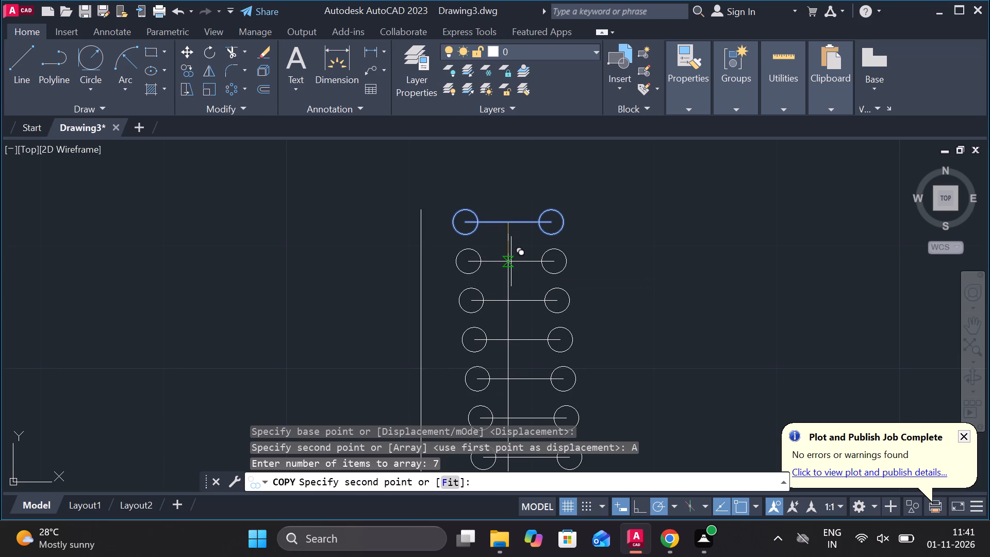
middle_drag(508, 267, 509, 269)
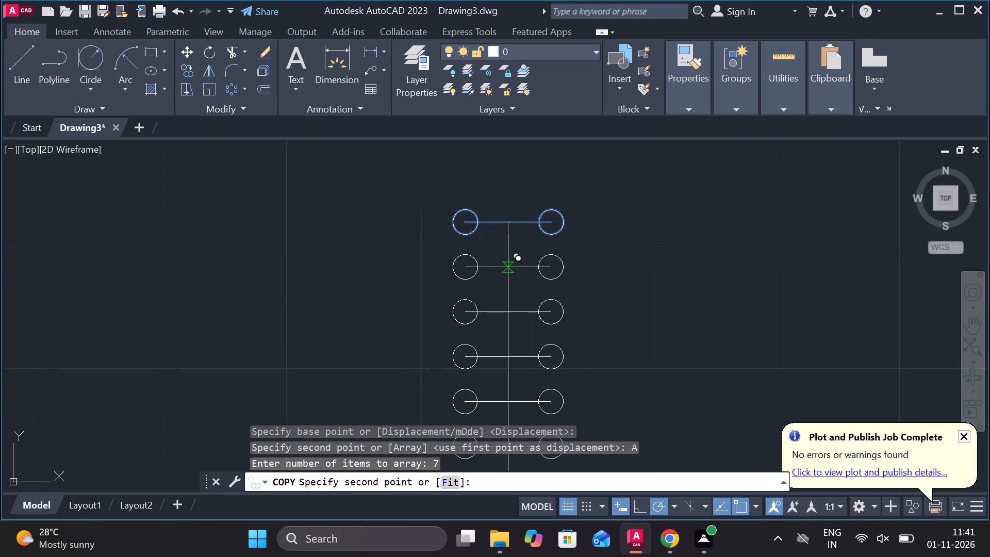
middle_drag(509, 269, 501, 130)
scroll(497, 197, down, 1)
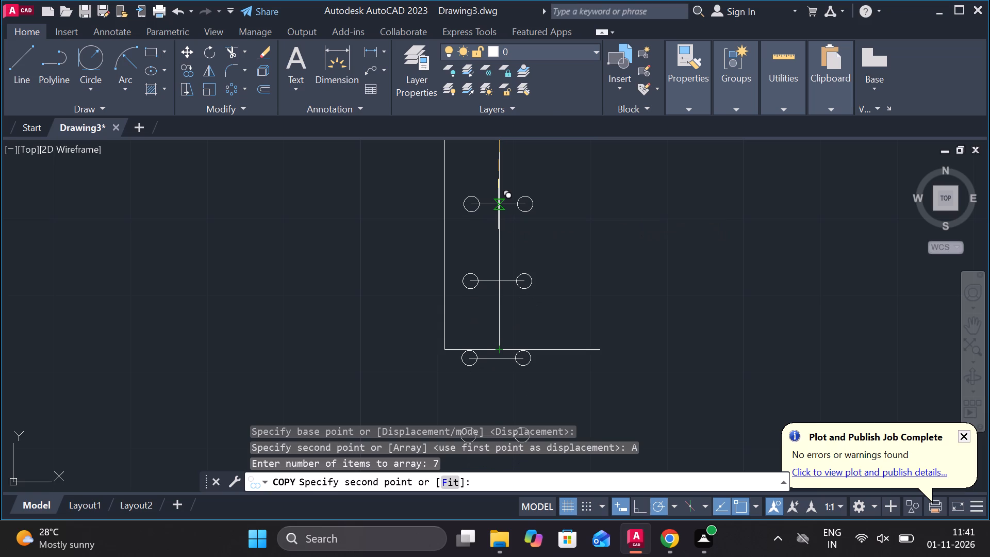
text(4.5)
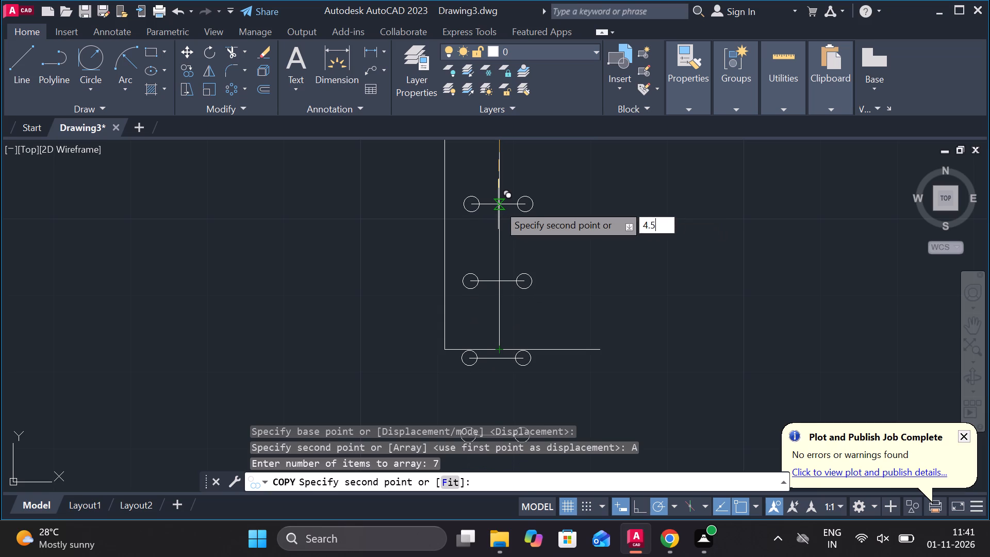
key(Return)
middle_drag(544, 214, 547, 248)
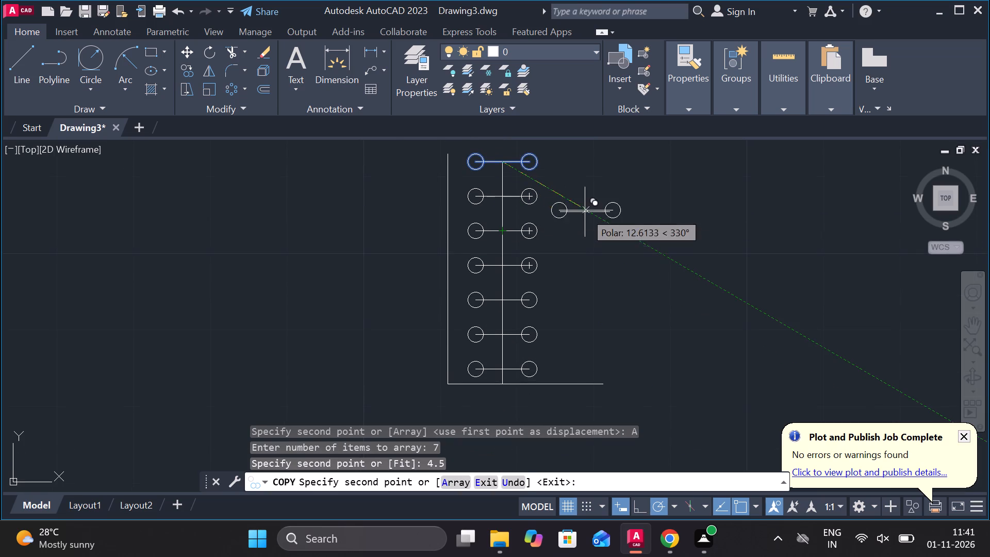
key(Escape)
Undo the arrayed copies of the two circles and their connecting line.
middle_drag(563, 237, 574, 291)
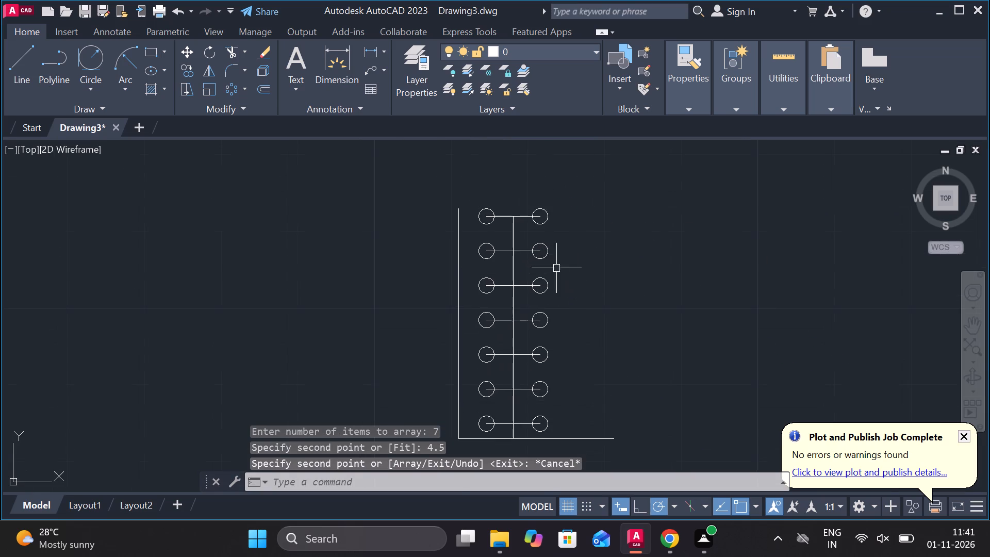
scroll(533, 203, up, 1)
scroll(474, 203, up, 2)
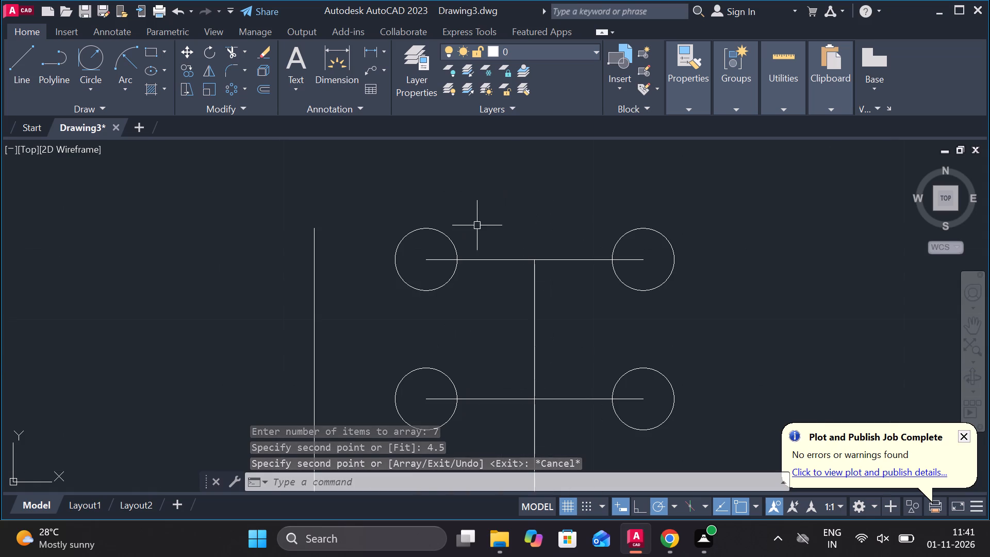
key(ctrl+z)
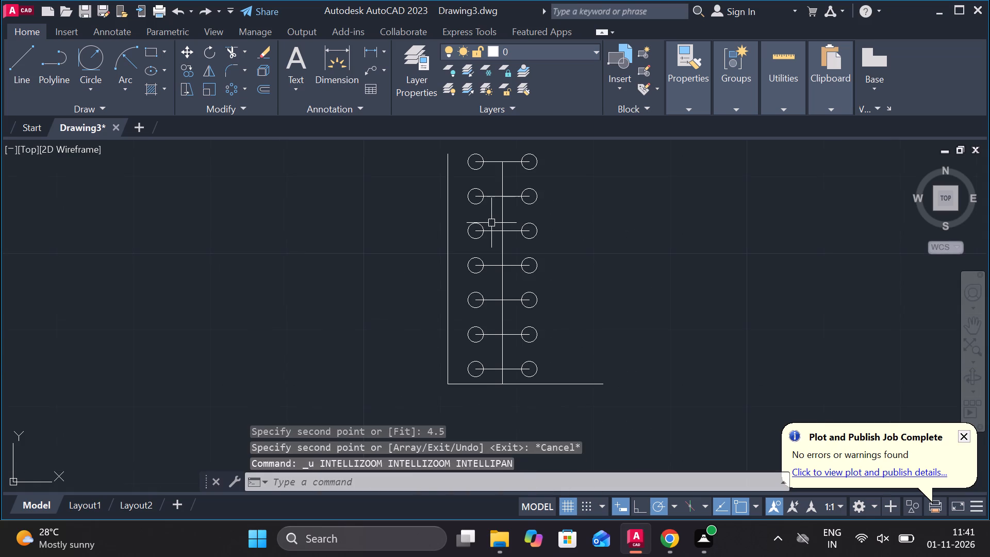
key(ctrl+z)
Draw two horizontal lines joining the top points and the bottom points of the two circles to form a slot outline.
key(l)
key(Return)
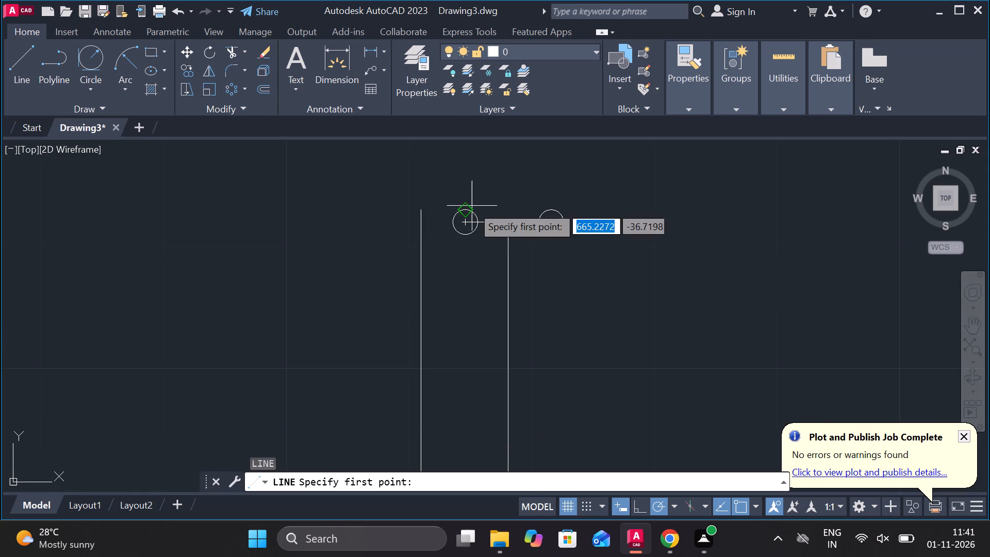
click(466, 211)
click(555, 214)
key(Escape)
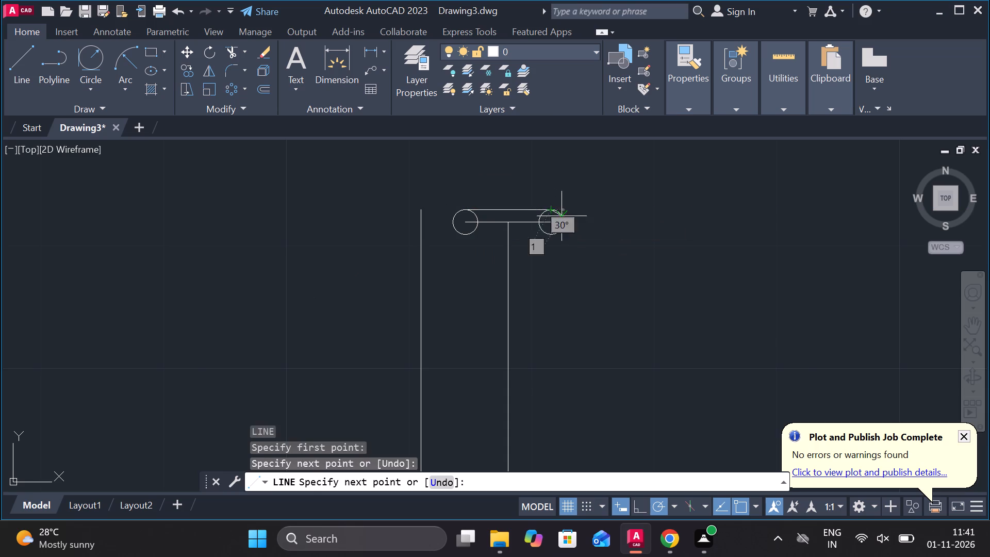
key(space)
click(463, 241)
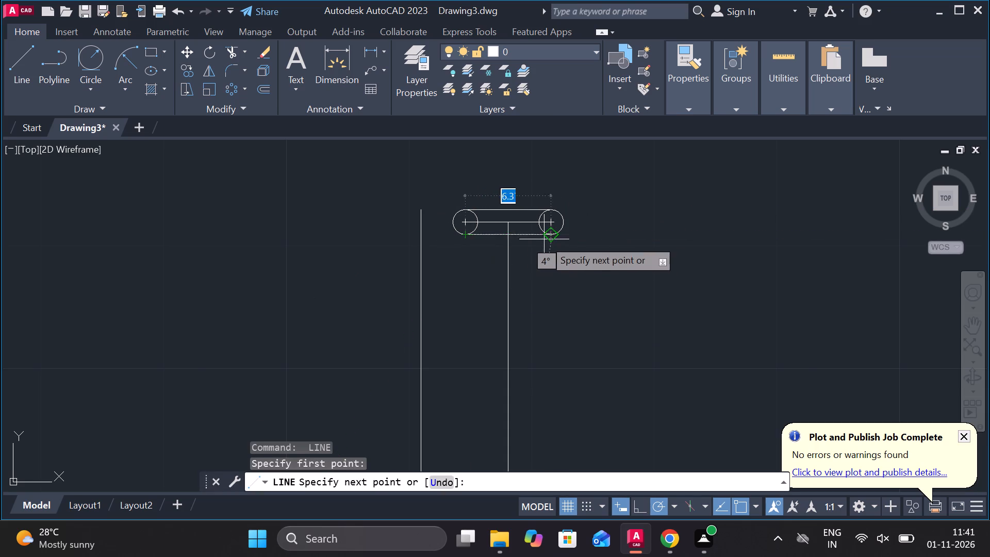
click(552, 236)
key(Escape)
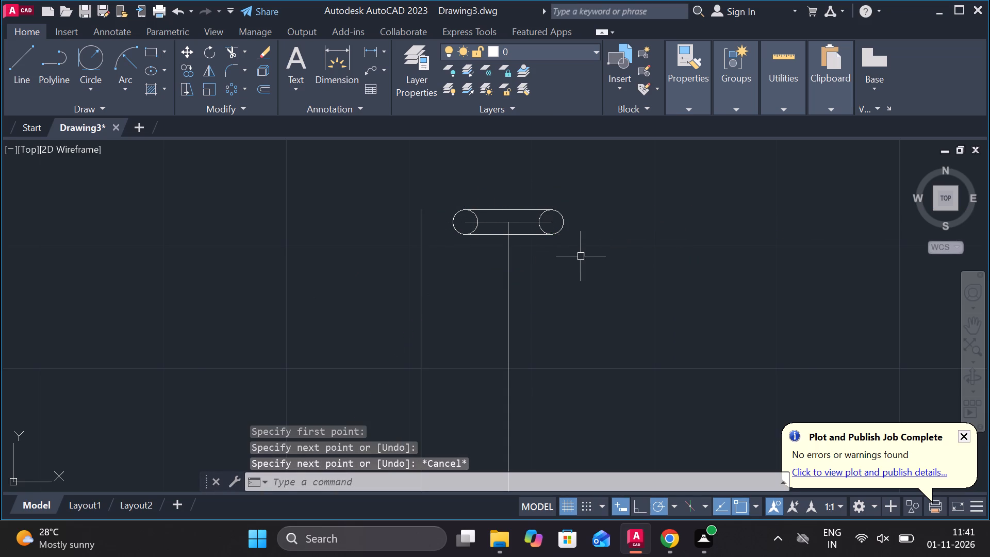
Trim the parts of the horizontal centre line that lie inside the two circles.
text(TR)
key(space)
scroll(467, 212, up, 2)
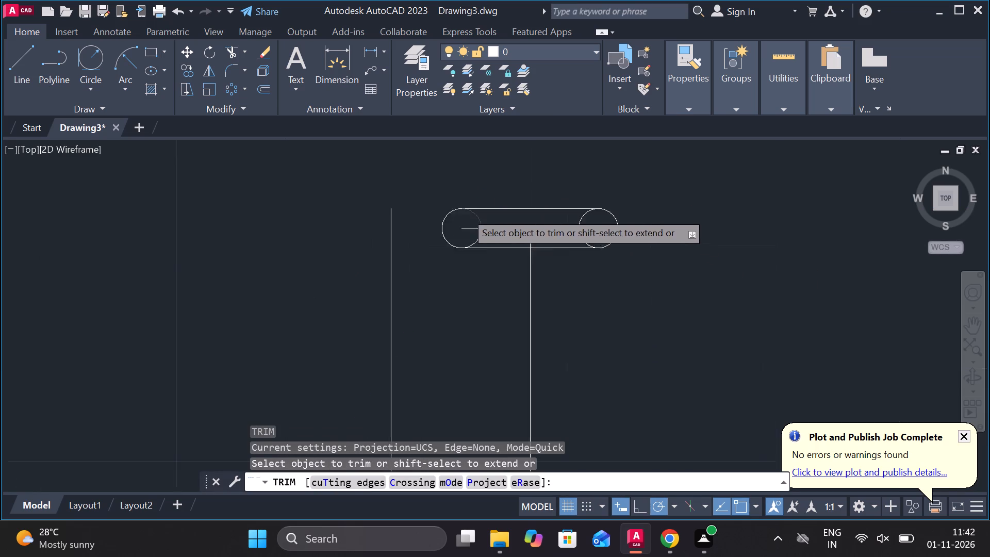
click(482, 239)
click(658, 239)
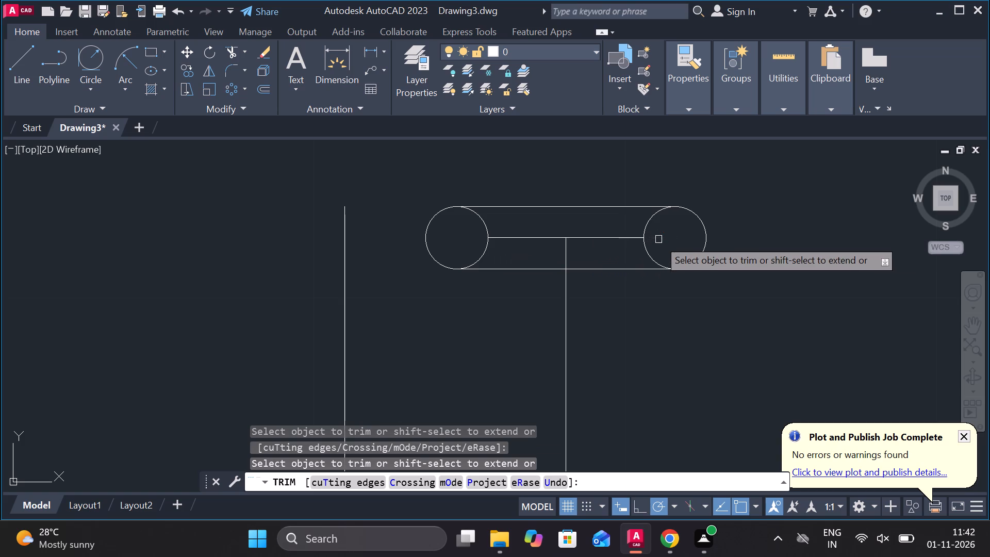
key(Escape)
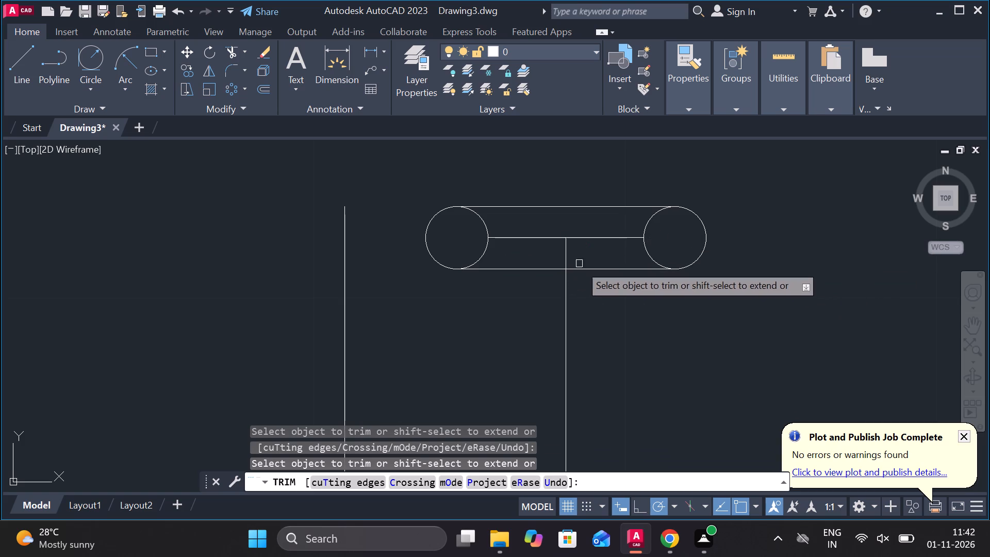
Erase the horizontal centre line remaining between the two circles.
click(526, 243)
click(517, 242)
click(517, 239)
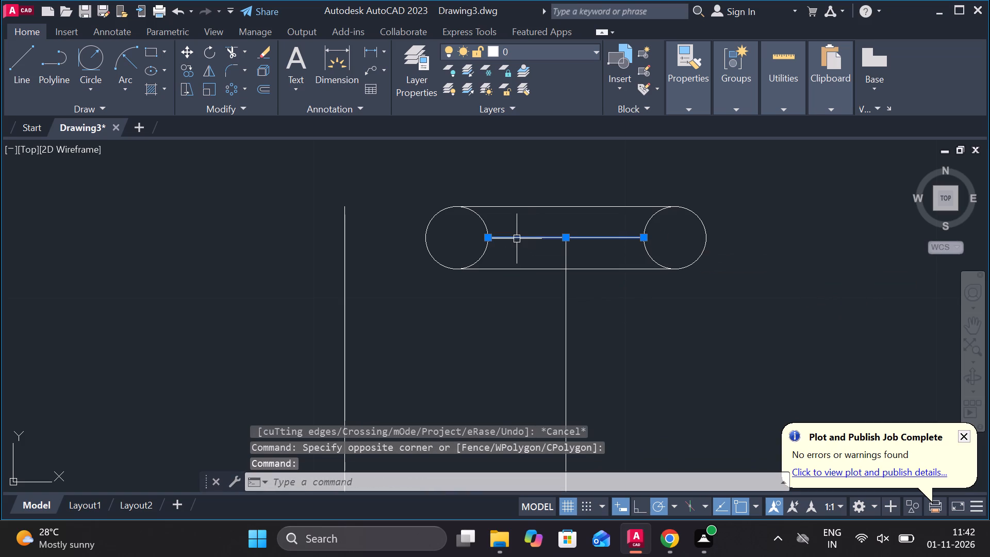
text(E)
key(space)
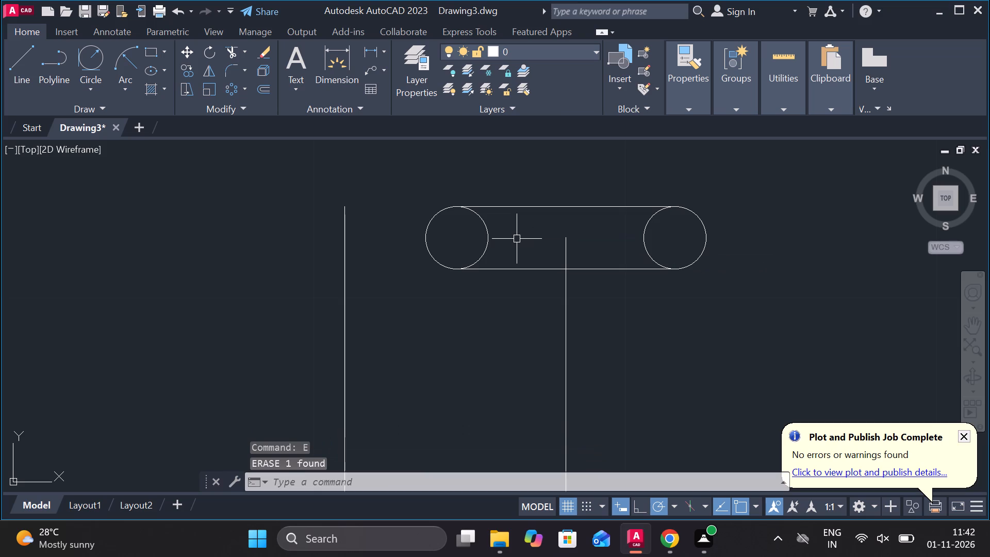
Hatch the left circle of the slot with the ANSI31 pattern at scale 0.1.
click(156, 90)
click(441, 237)
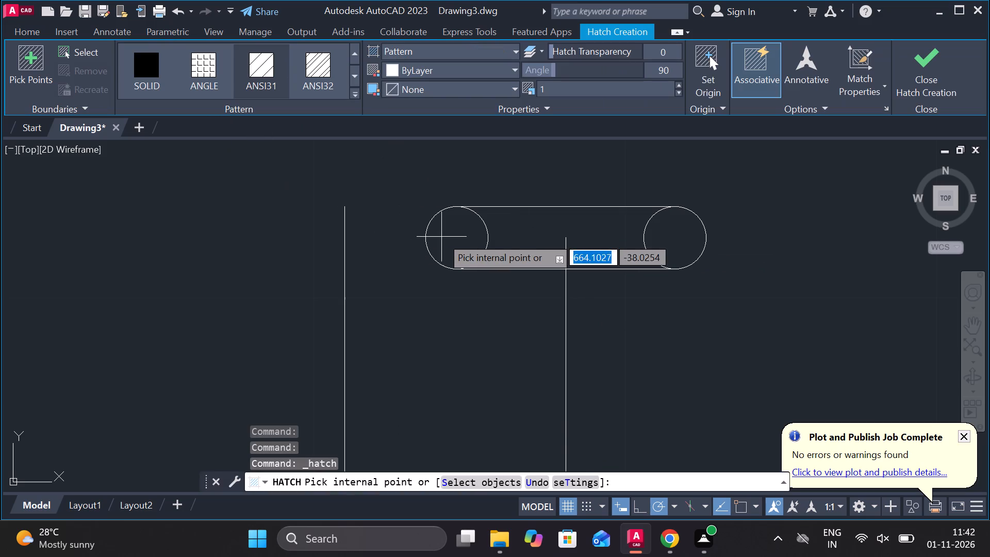
click(263, 64)
click(261, 64)
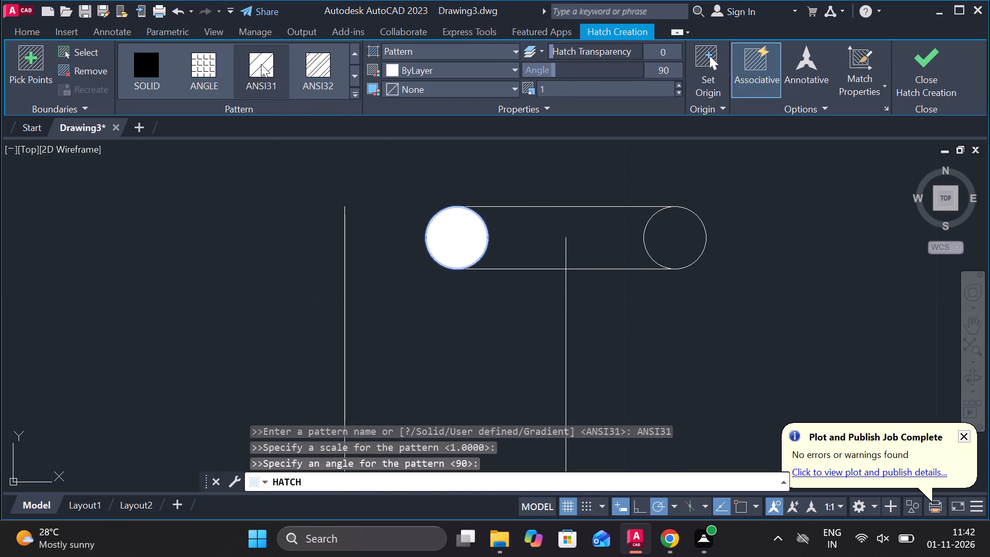
drag(546, 90, 530, 90)
text(.1)
key(space)
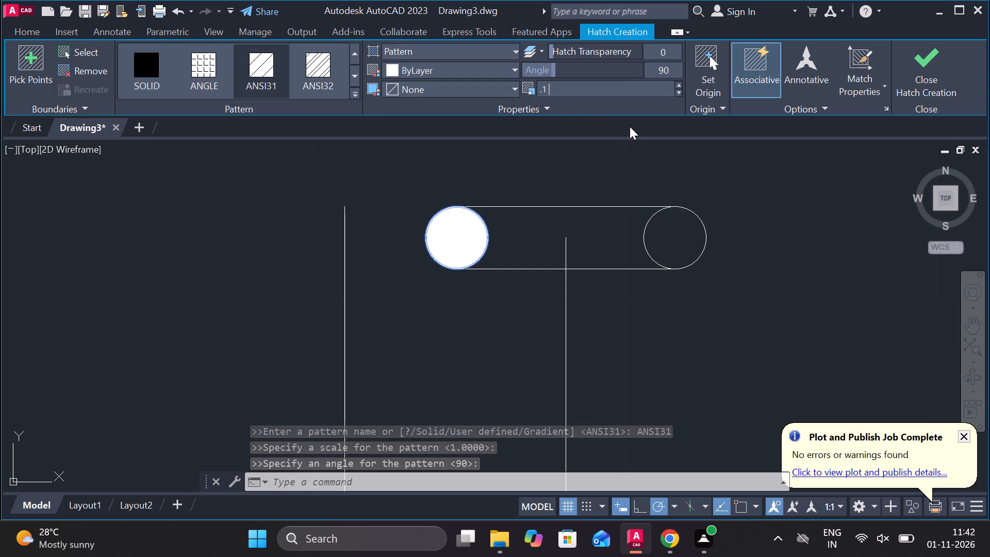
key(Return)
key(Return)
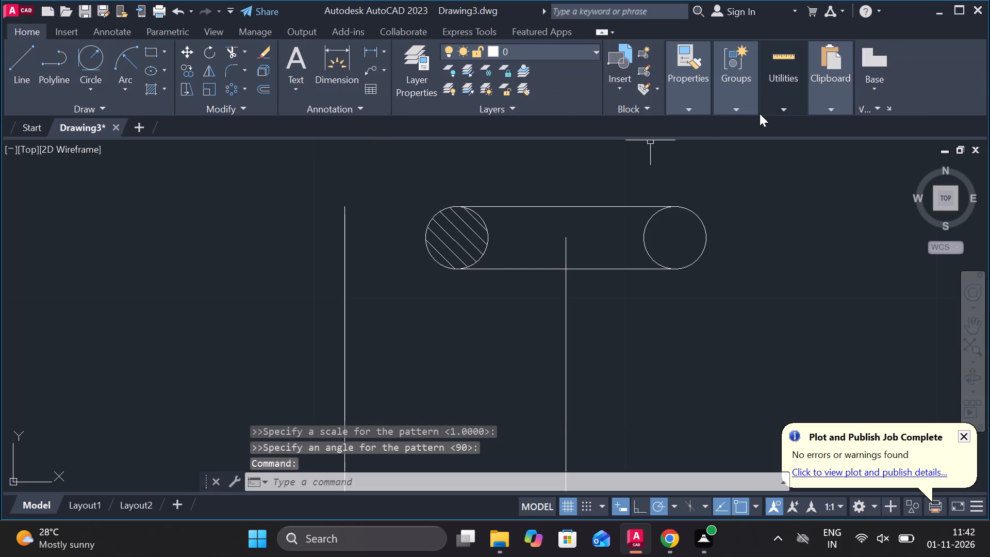
Hatch the right circle of the slot with the same ANSI31 pattern at scale 0.1.
click(143, 87)
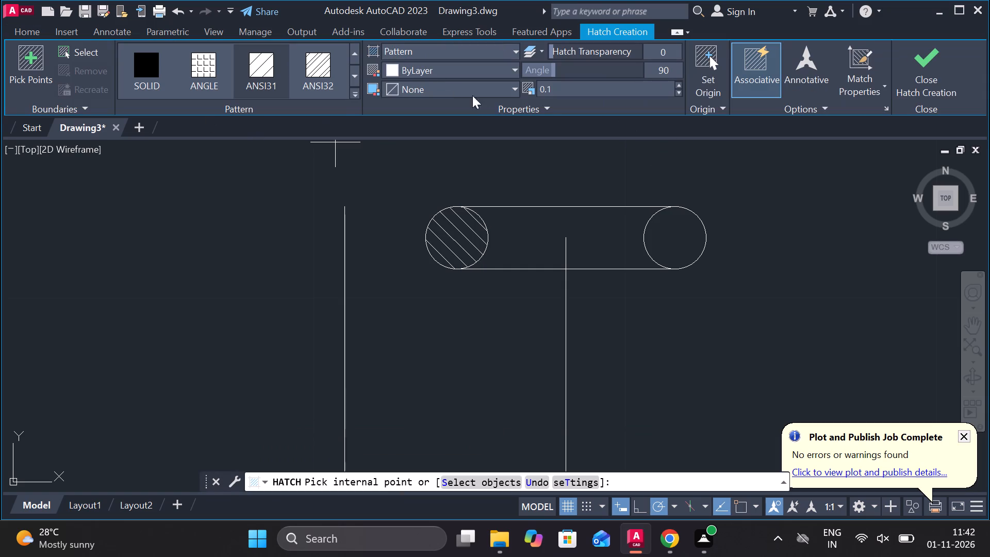
click(661, 243)
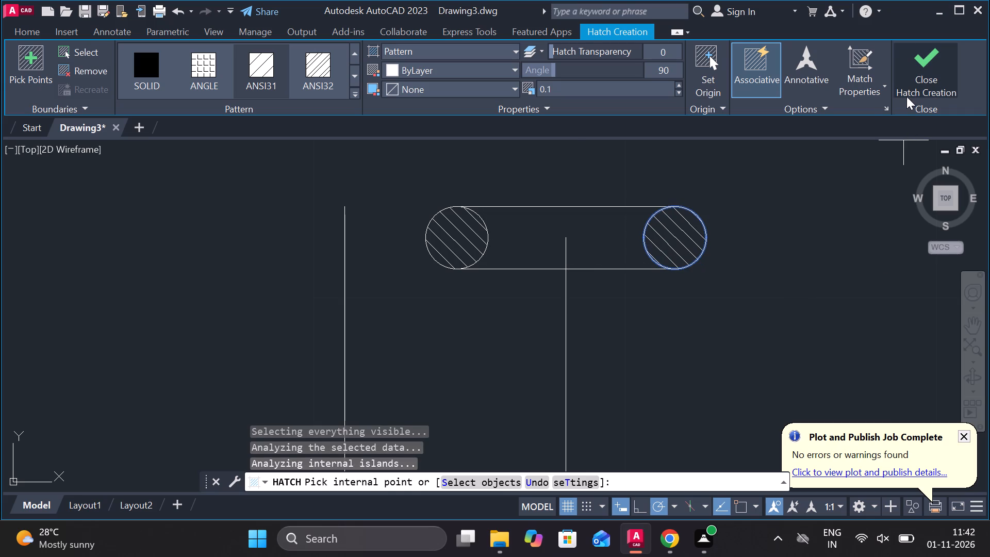
click(907, 94)
scroll(741, 244, down, 2)
key(Escape)
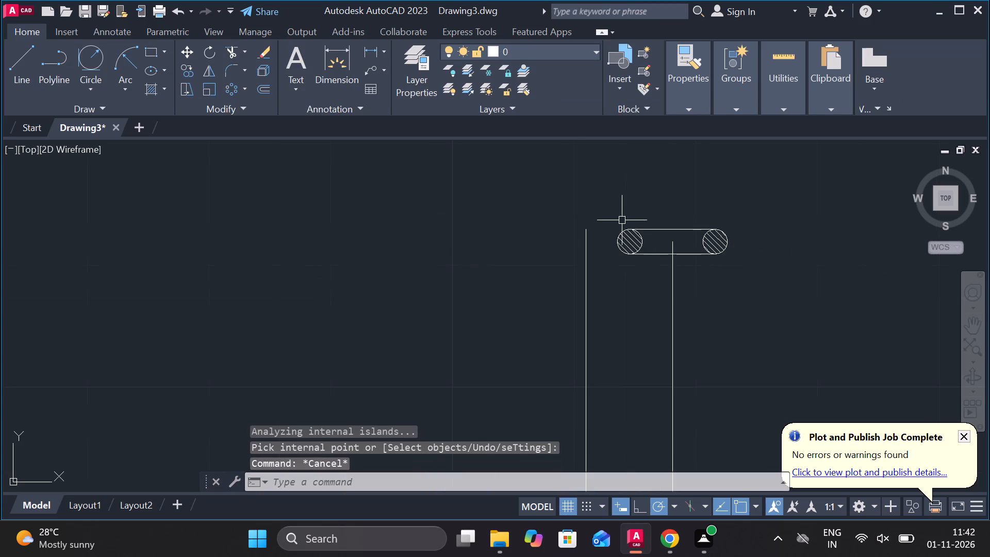
Copy the hatched slot downward along the vertical line as an array of 7 items spaced 4.5 apart.
drag(603, 216, 609, 219)
click(746, 259)
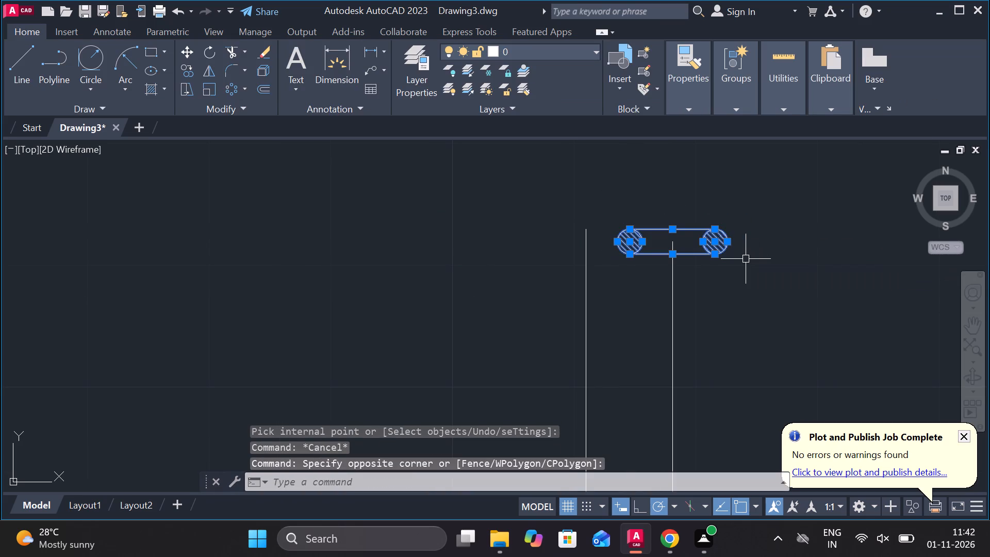
text(CO)
key(Return)
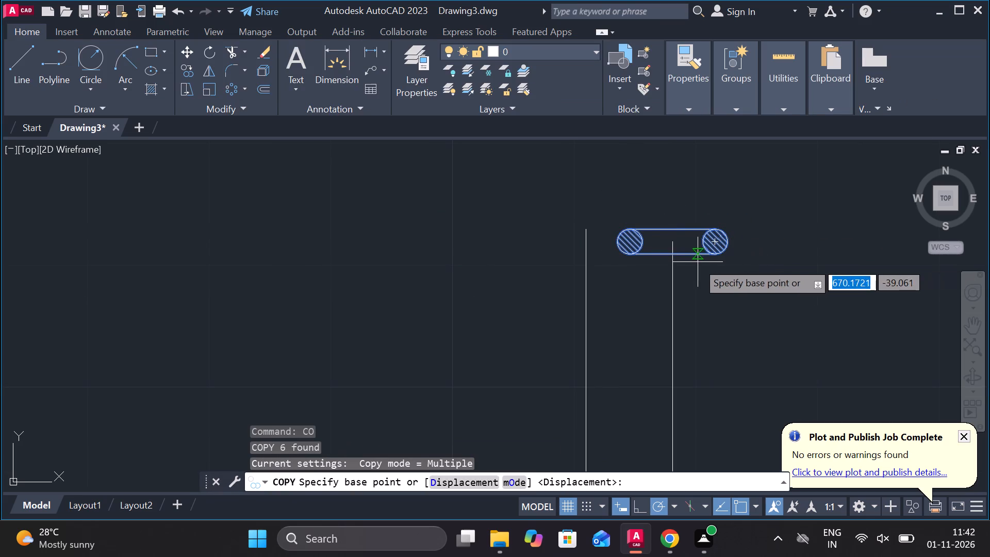
click(667, 242)
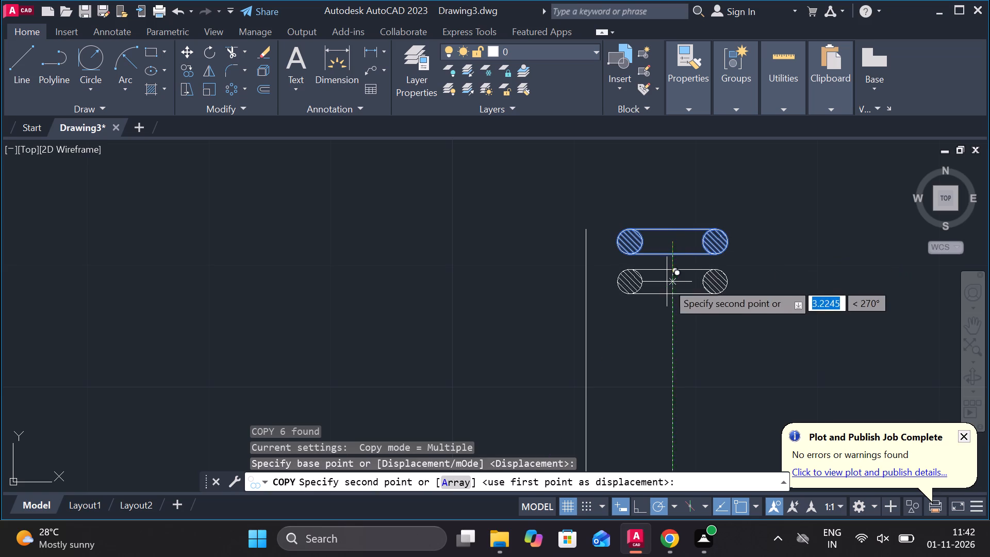
click(464, 480)
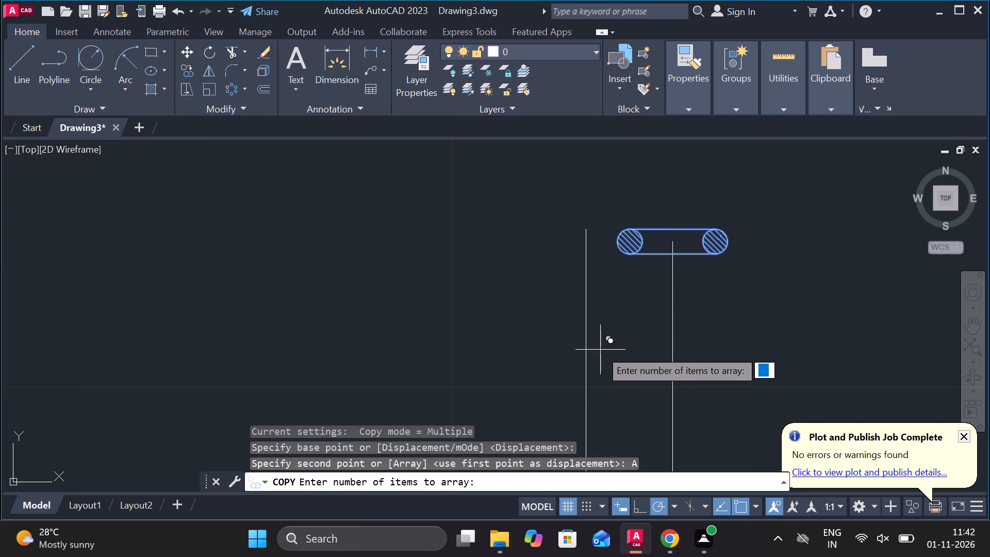
key(7)
key(Return)
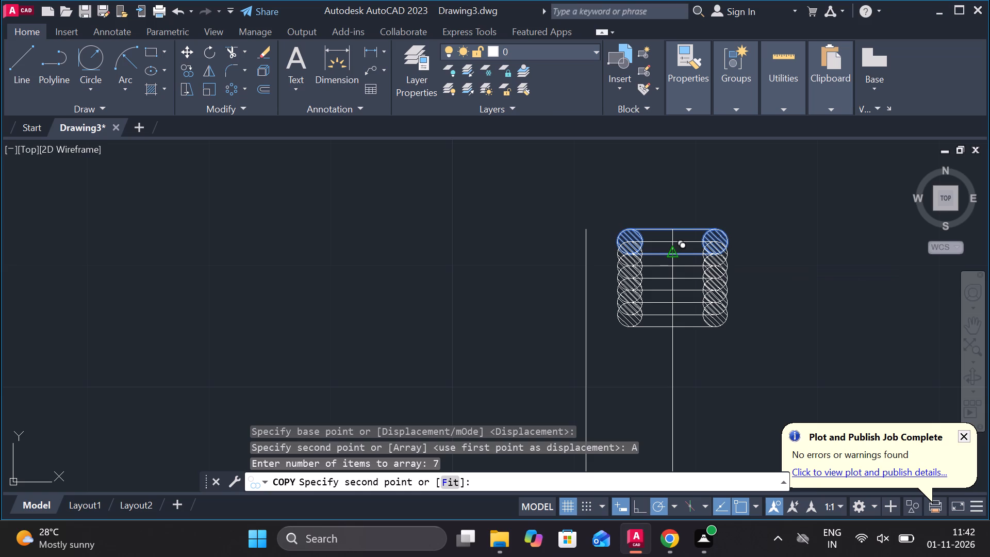
key(5)
key(BackSpace)
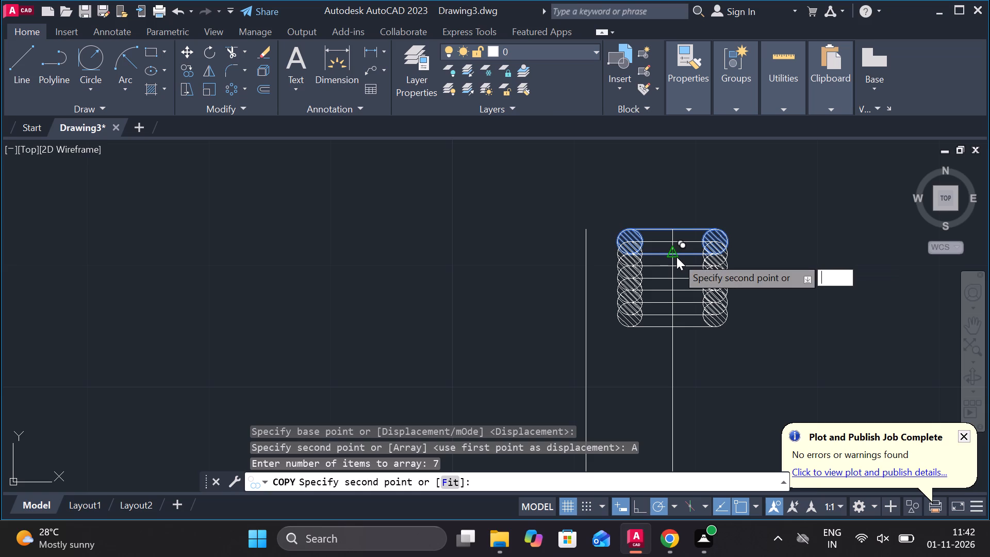
text(4.5)
key(Return)
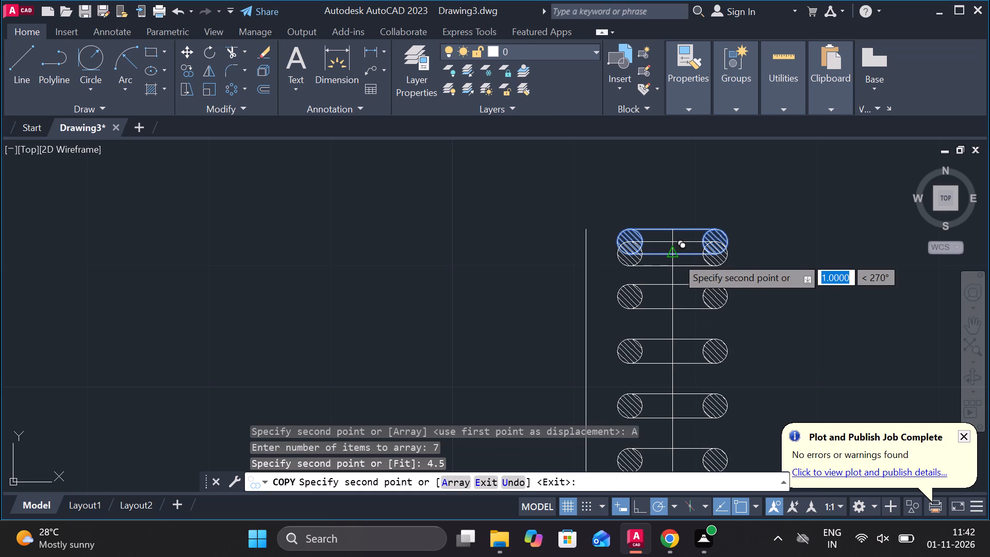
middle_drag(737, 282, 712, 239)
key(Escape)
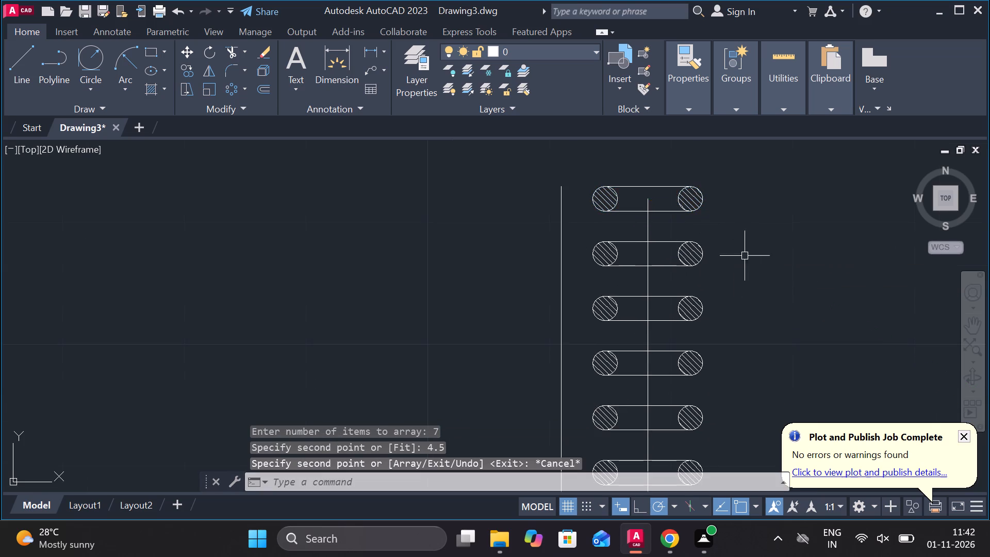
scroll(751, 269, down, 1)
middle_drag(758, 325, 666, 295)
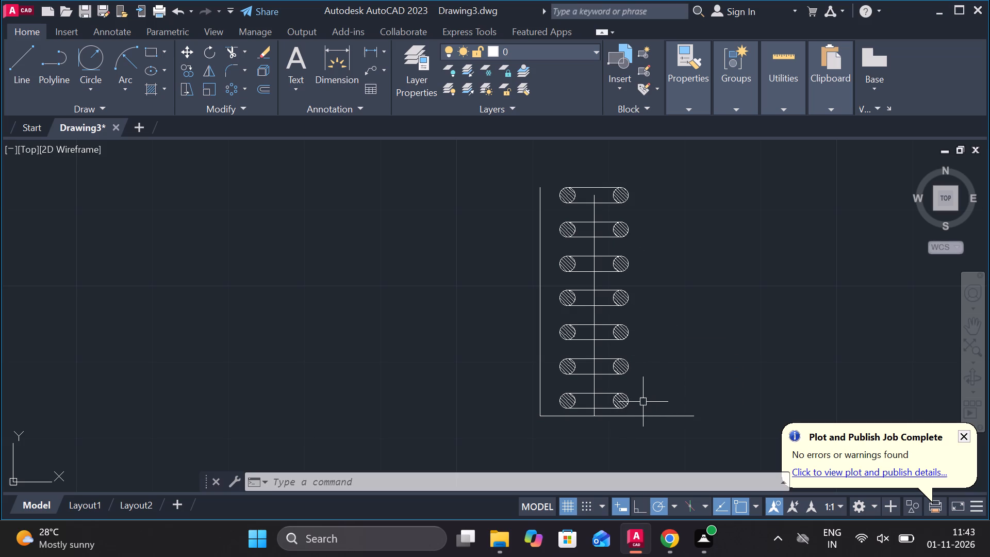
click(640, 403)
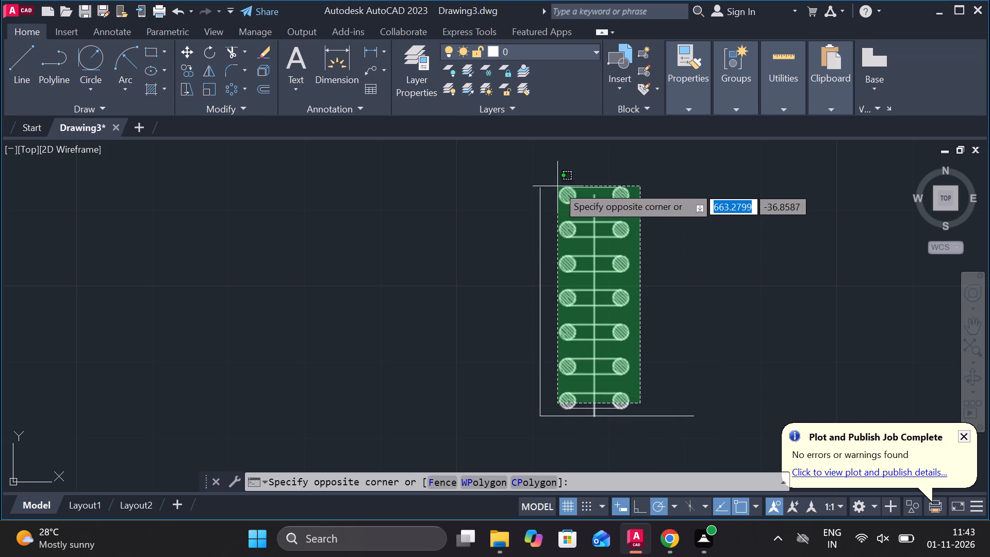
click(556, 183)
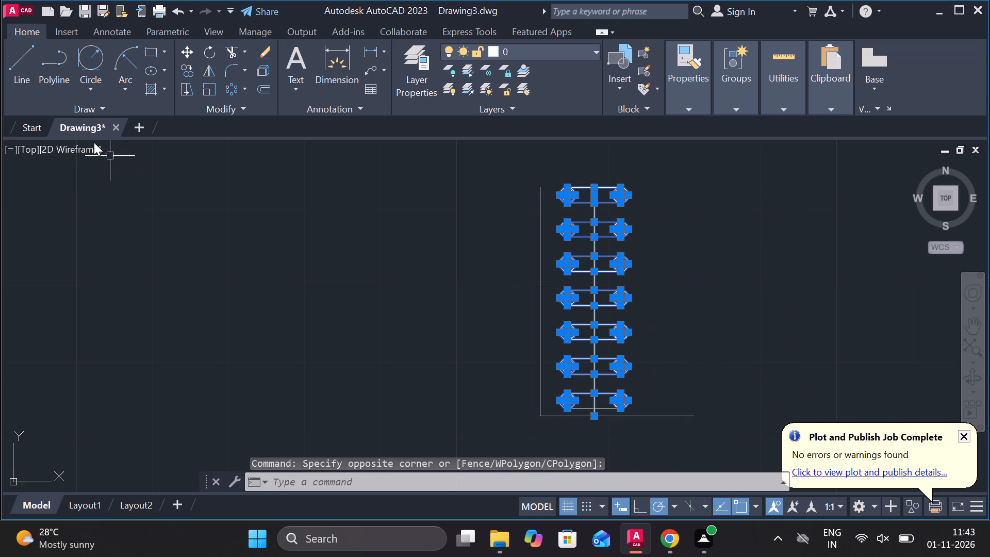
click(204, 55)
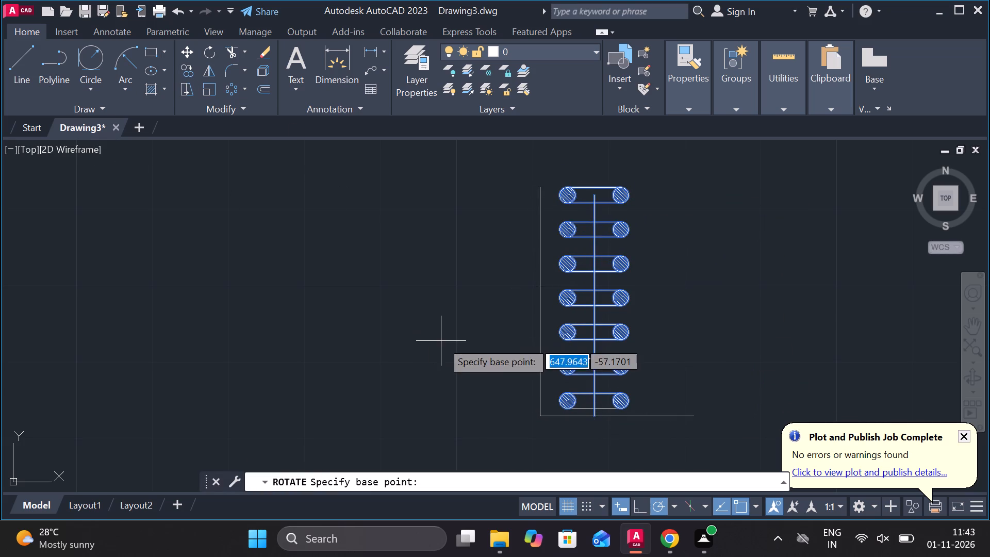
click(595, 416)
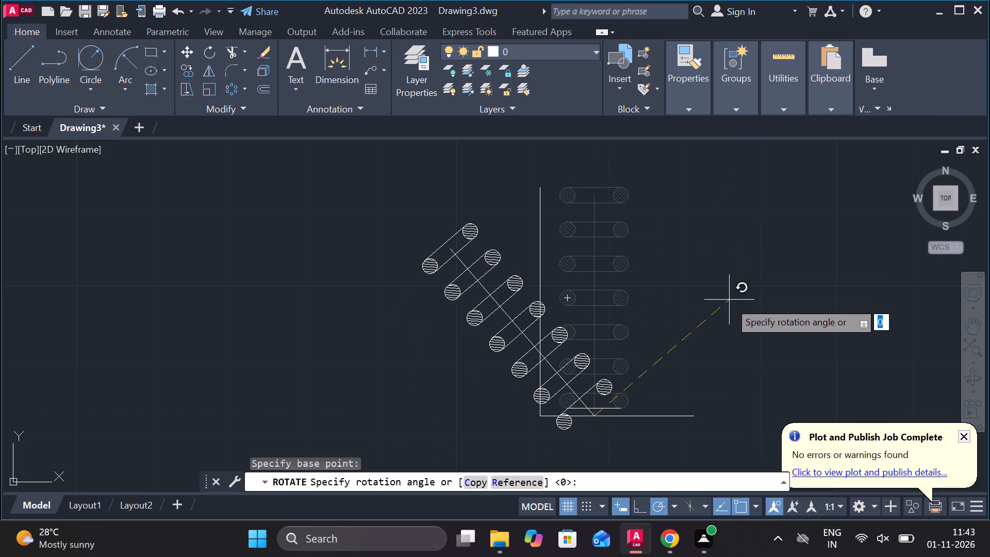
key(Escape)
Rotate all seven hatched slots and their vertical centre line by 1 degree about the centre line's lower end.
scroll(603, 405, up, 2)
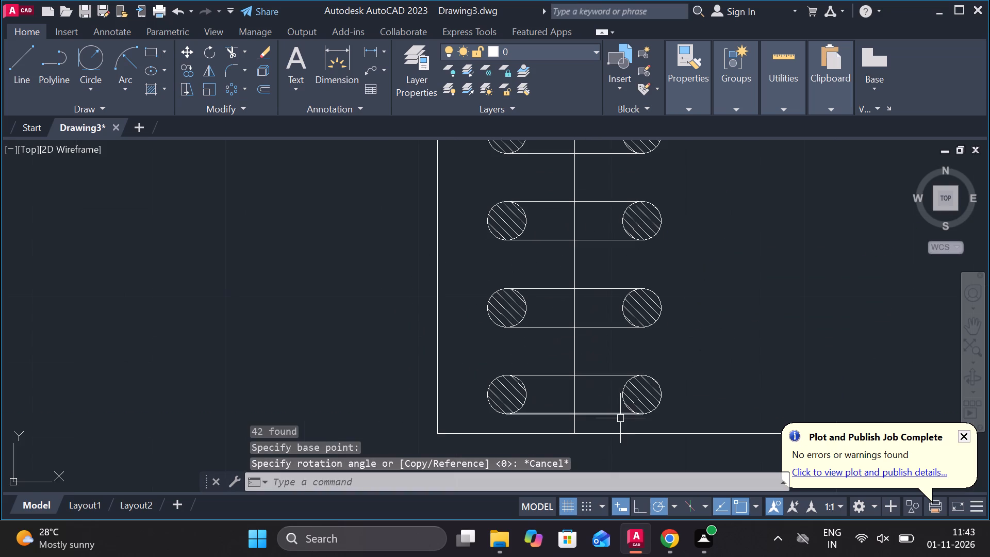
click(634, 418)
middle_click(535, 267)
scroll(535, 271, down, 1)
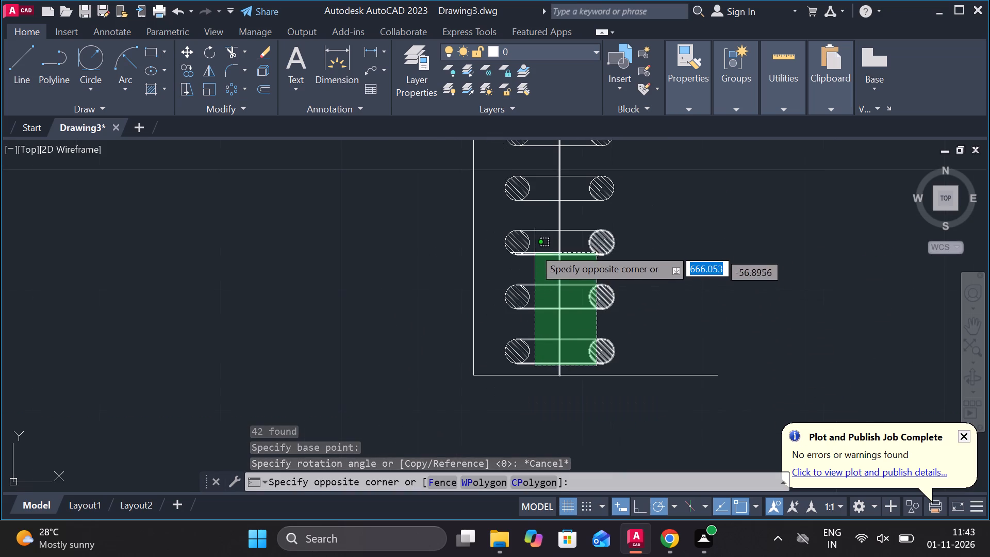
middle_drag(531, 219, 530, 295)
scroll(529, 295, down, 1)
click(510, 155)
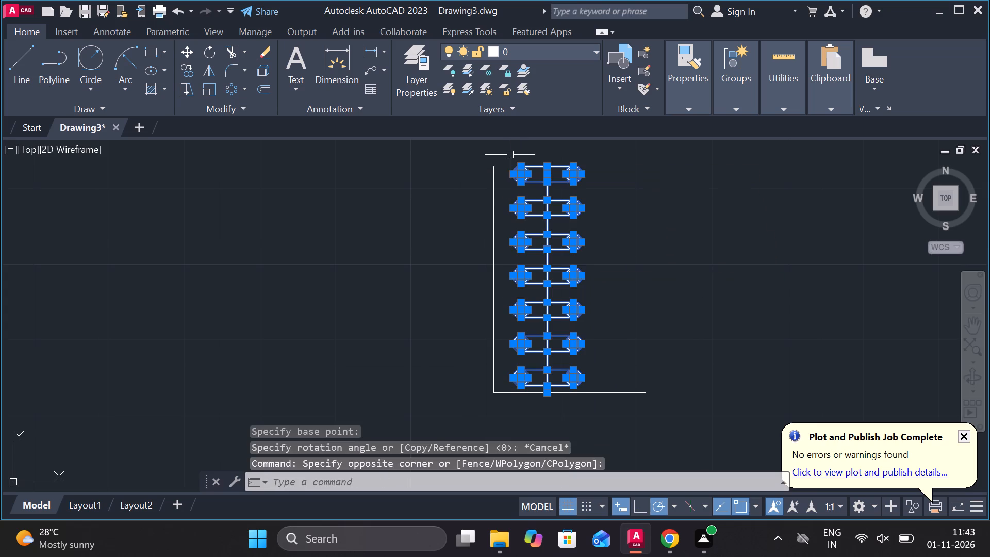
scroll(593, 376, up, 2)
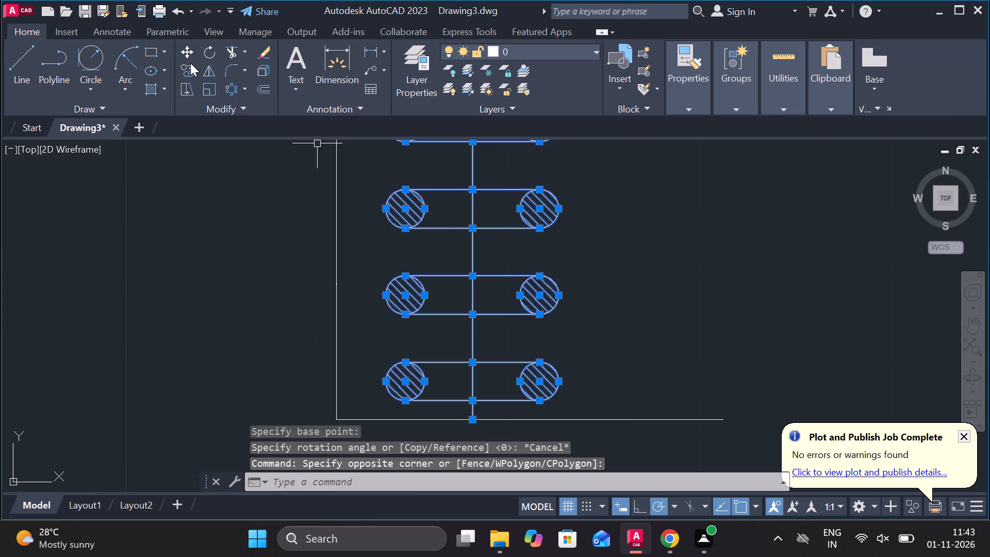
click(203, 52)
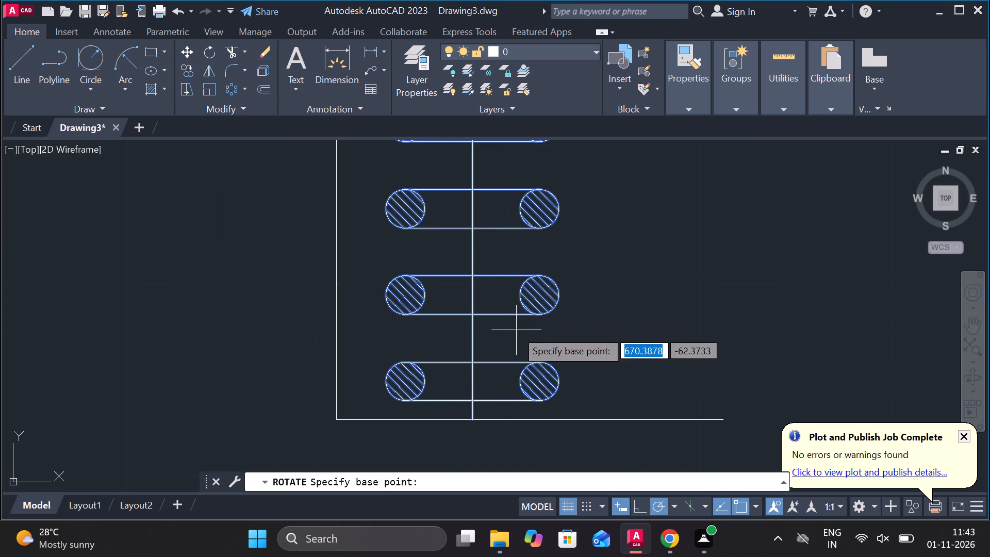
scroll(516, 336, down, 1)
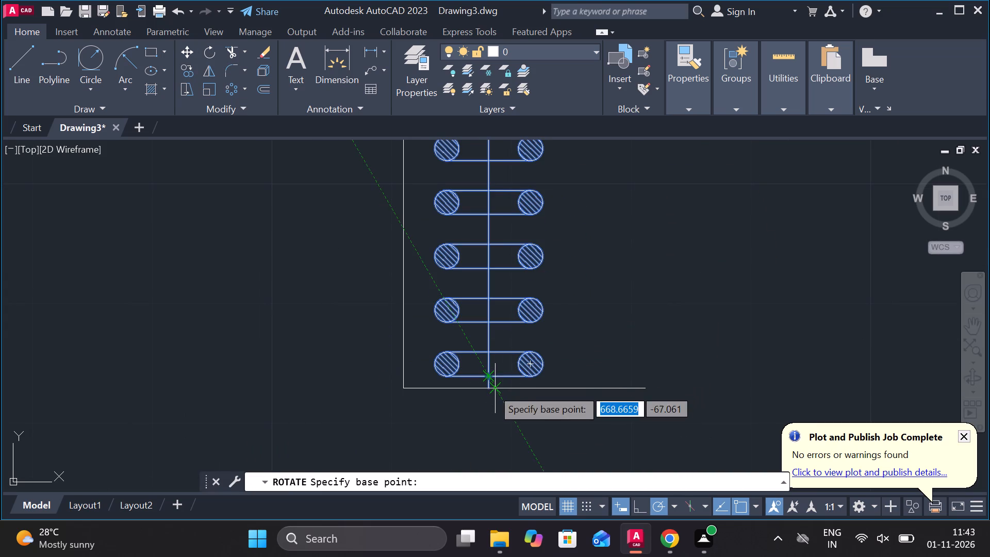
click(487, 390)
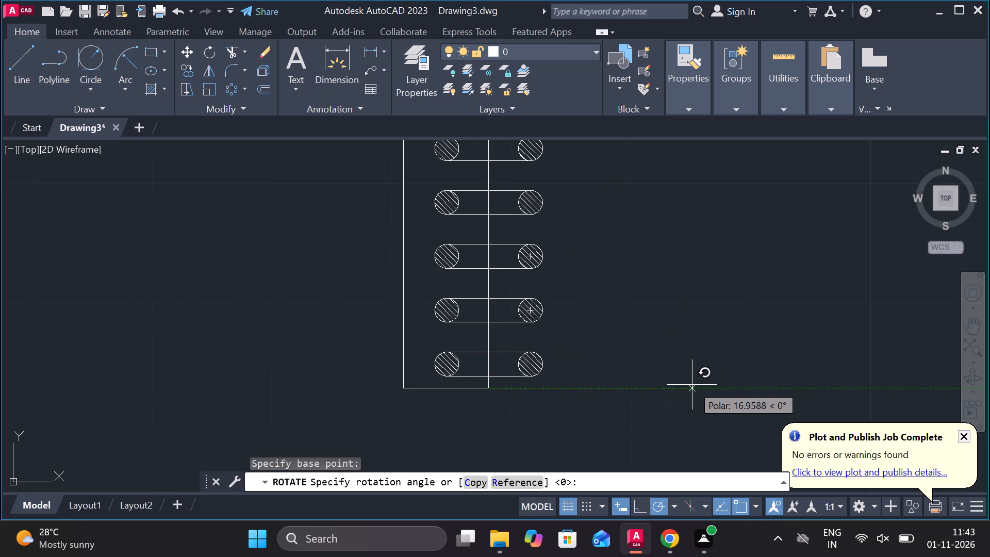
key(1)
key(Return)
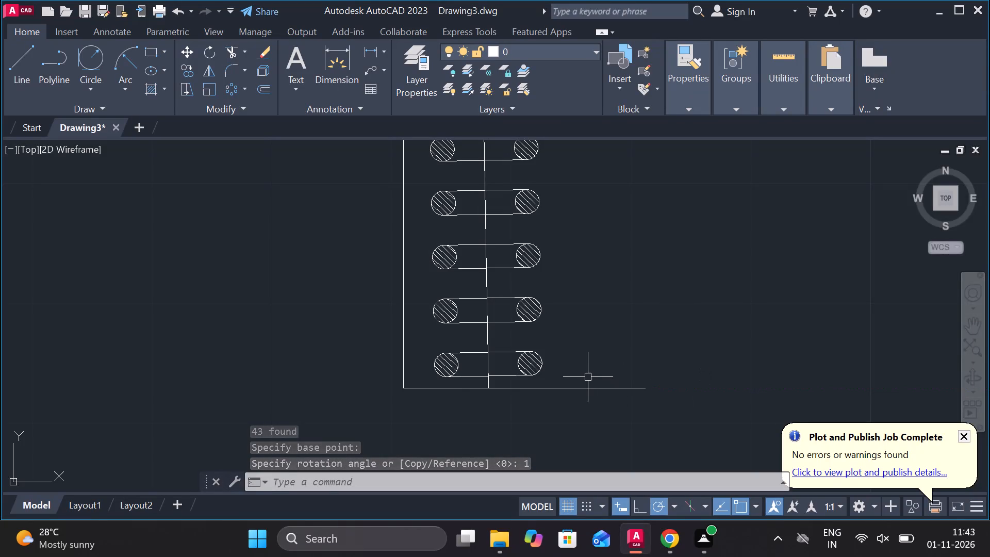
Rotate the seven hatched coils and their centre line by -3 degrees about the centre line's lower end, excluding the outer guide lines.
key(space)
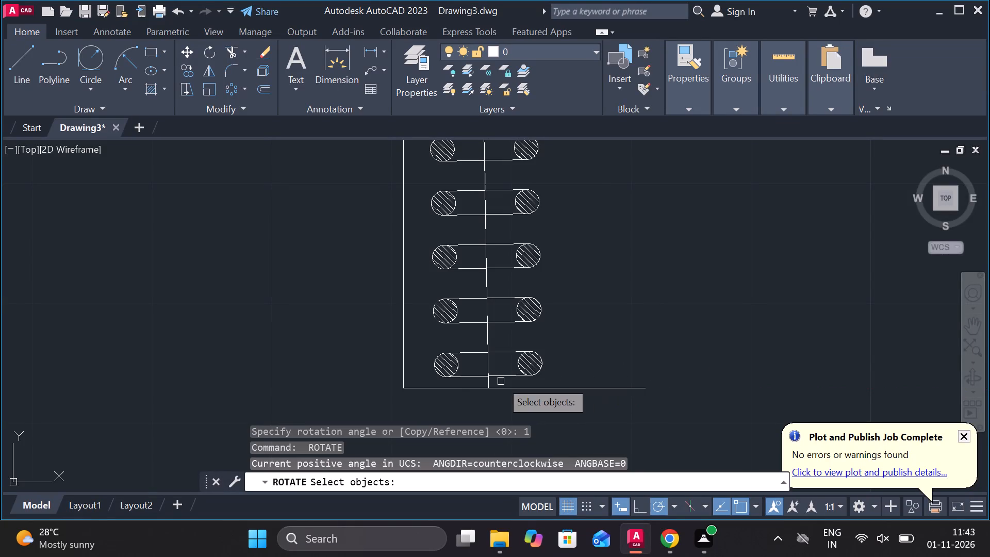
scroll(556, 366, down, 2)
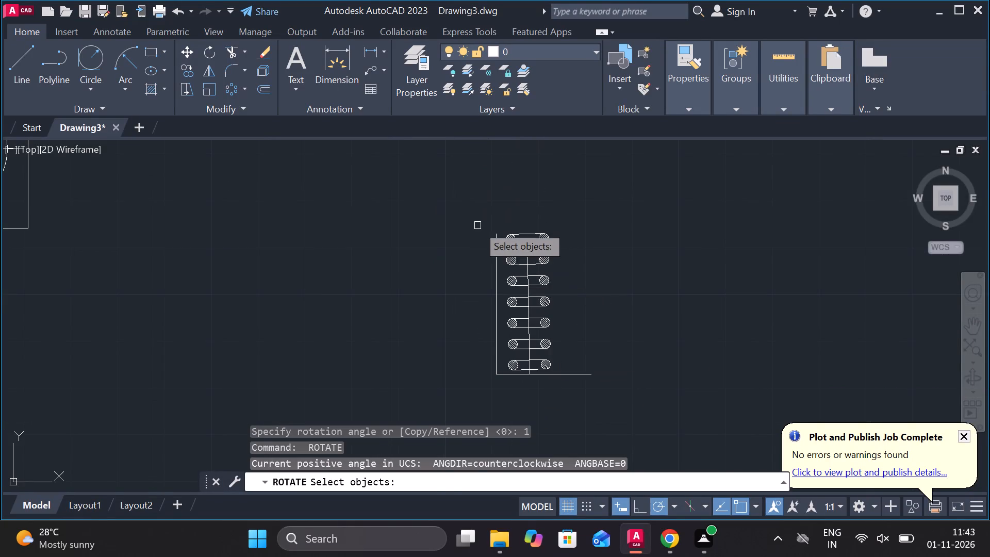
click(483, 212)
click(591, 419)
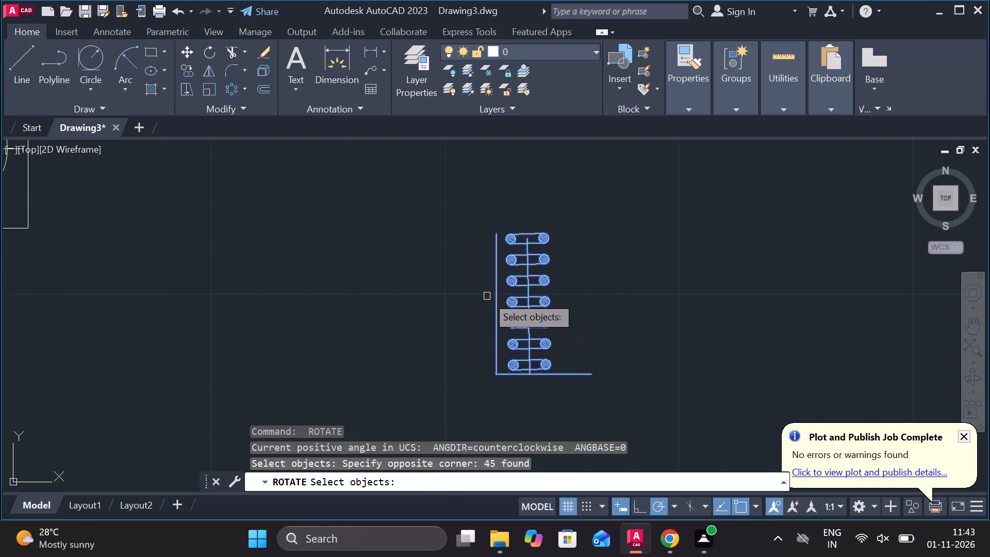
shift+click(497, 303)
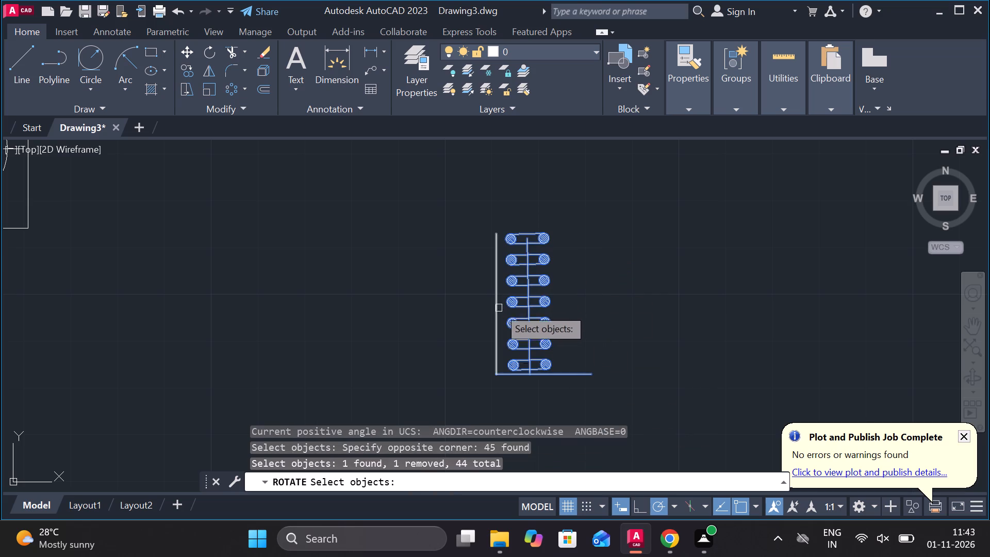
shift+click(569, 374)
scroll(555, 347, up, 2)
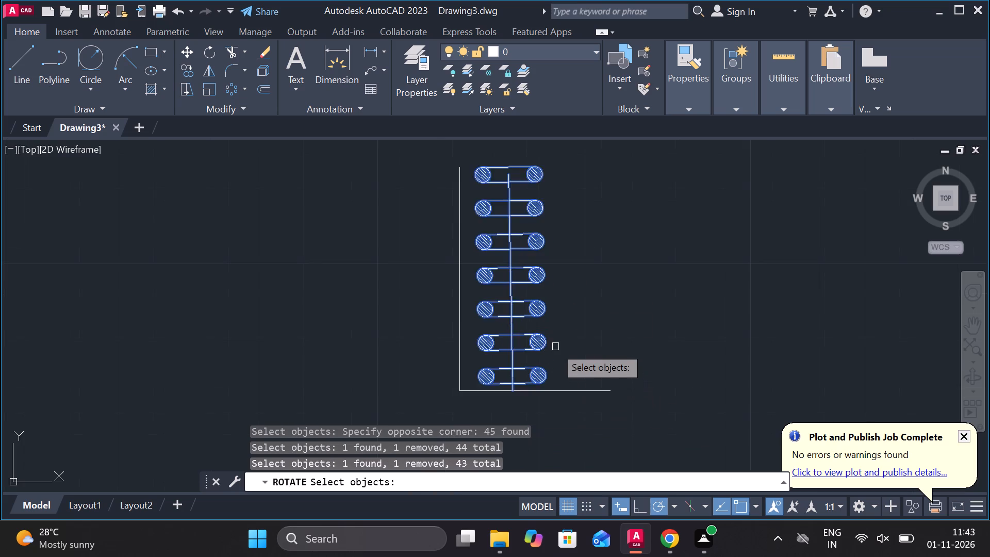
key(space)
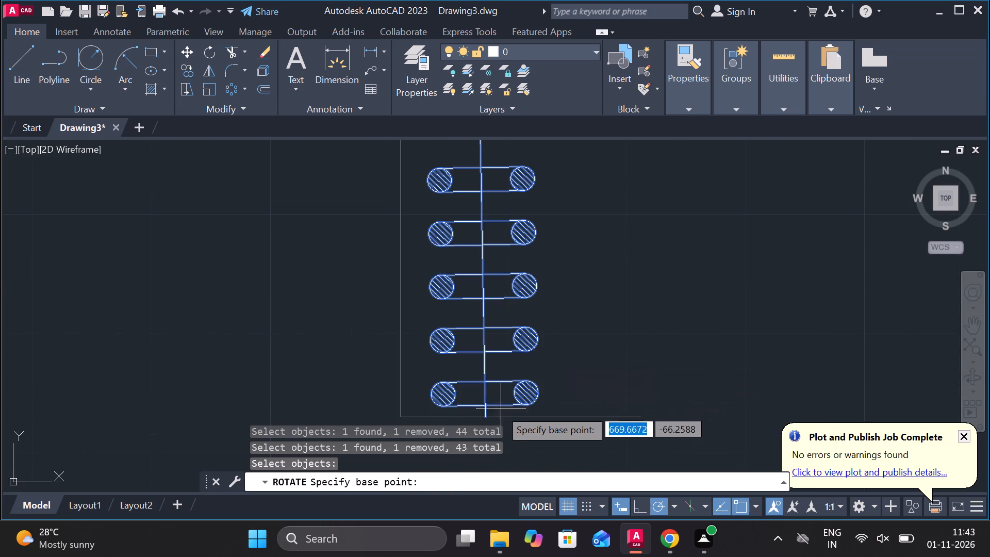
middle_drag(487, 415, 487, 406)
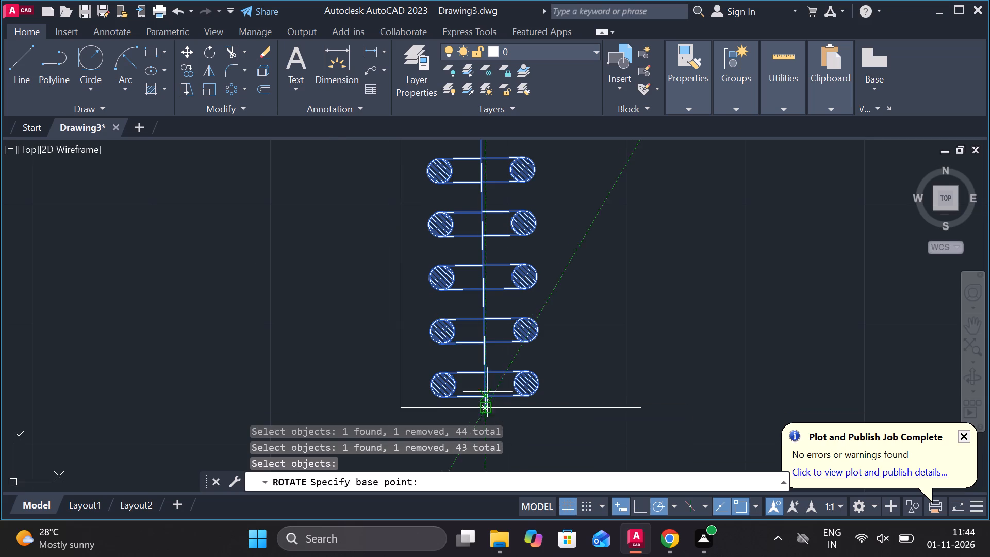
click(486, 408)
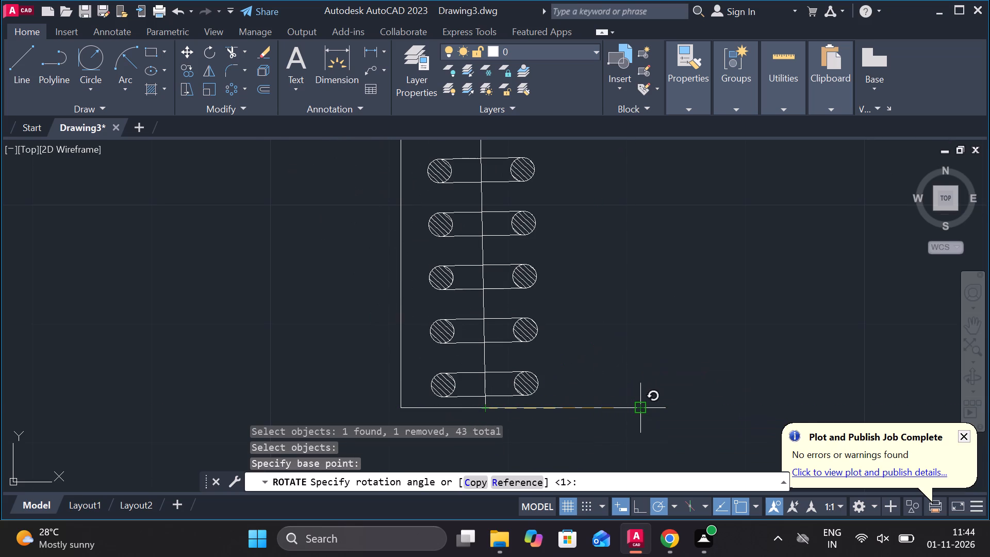
key(minus)
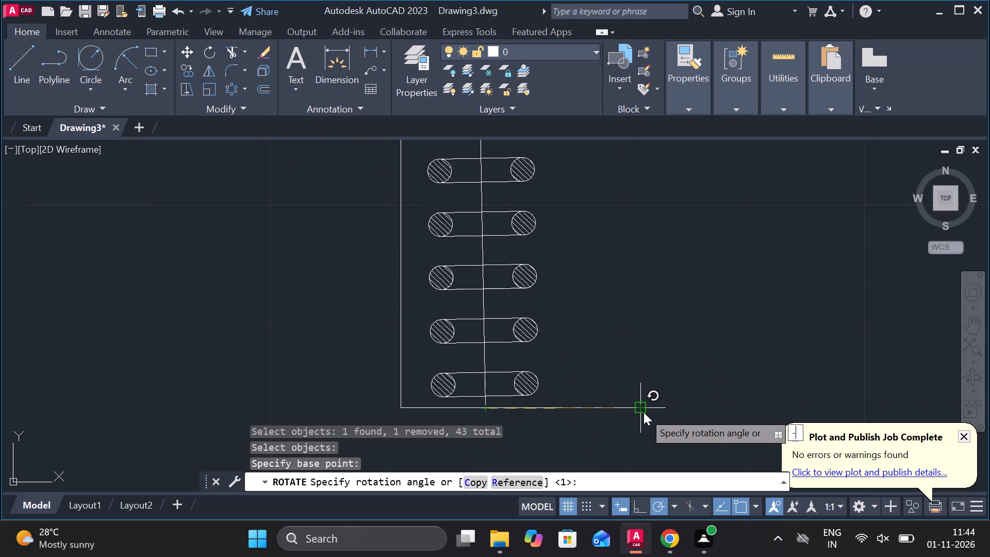
key(3)
key(Return)
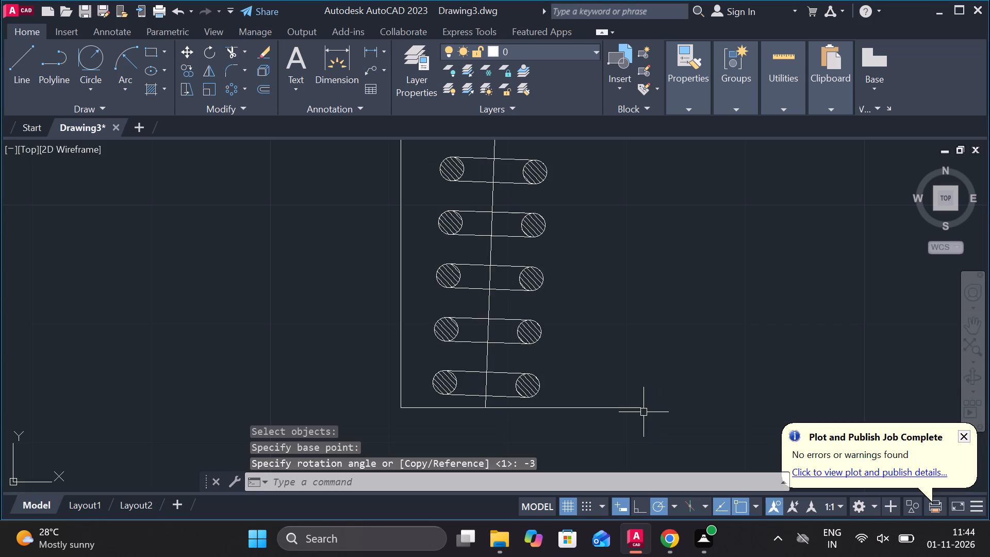
Lengthen the tilted centre line at its upper end so it extends past the top coil.
scroll(584, 378, down, 1)
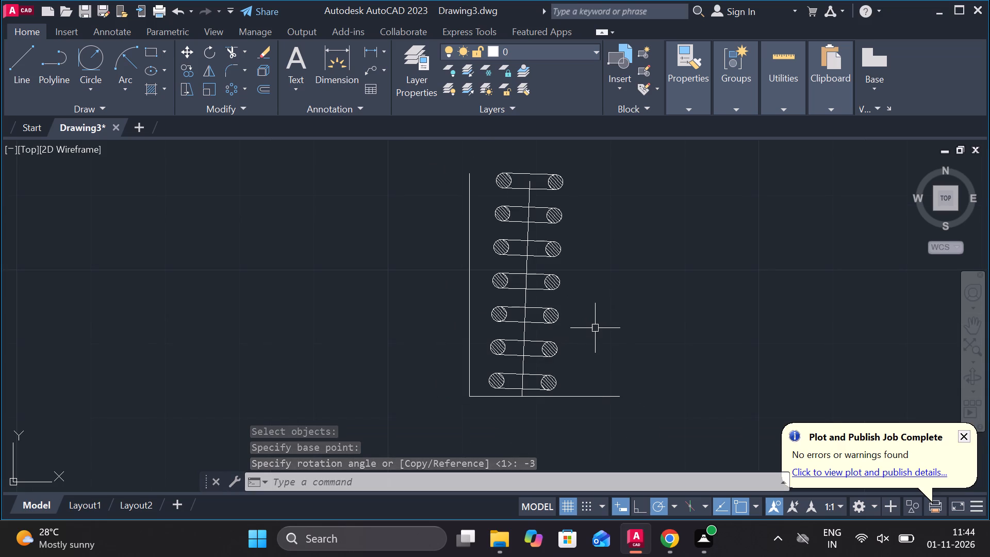
middle_drag(595, 327, 577, 384)
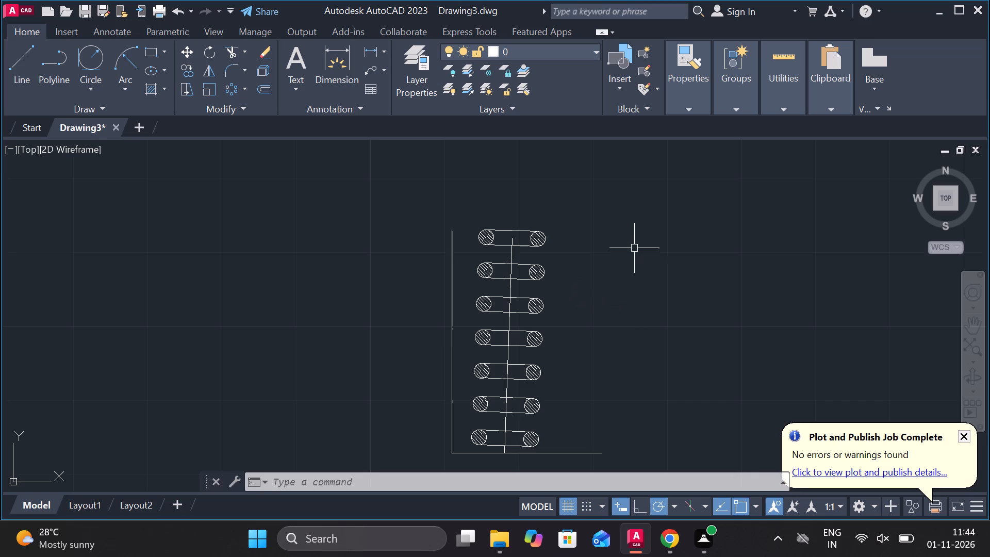
middle_drag(565, 383, 556, 367)
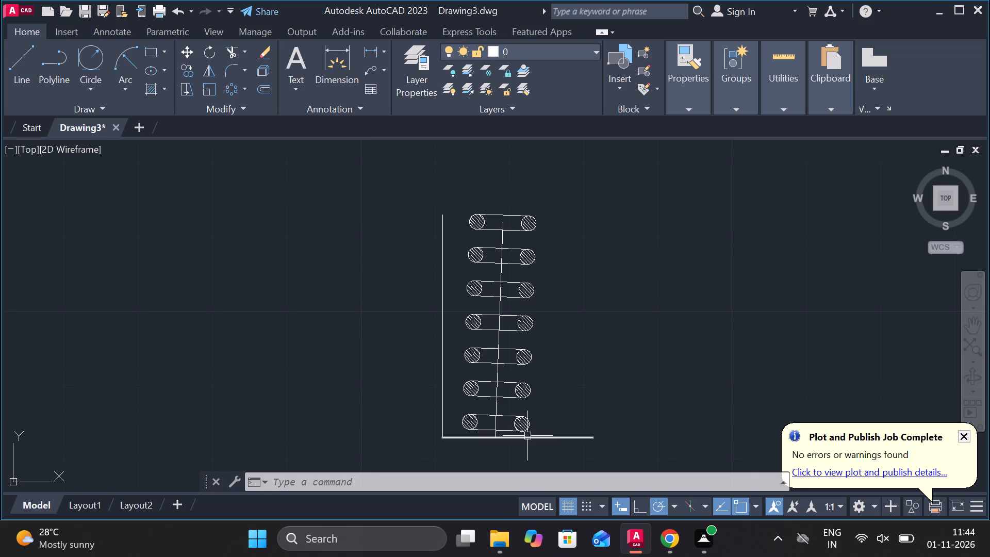
middle_drag(527, 436, 508, 379)
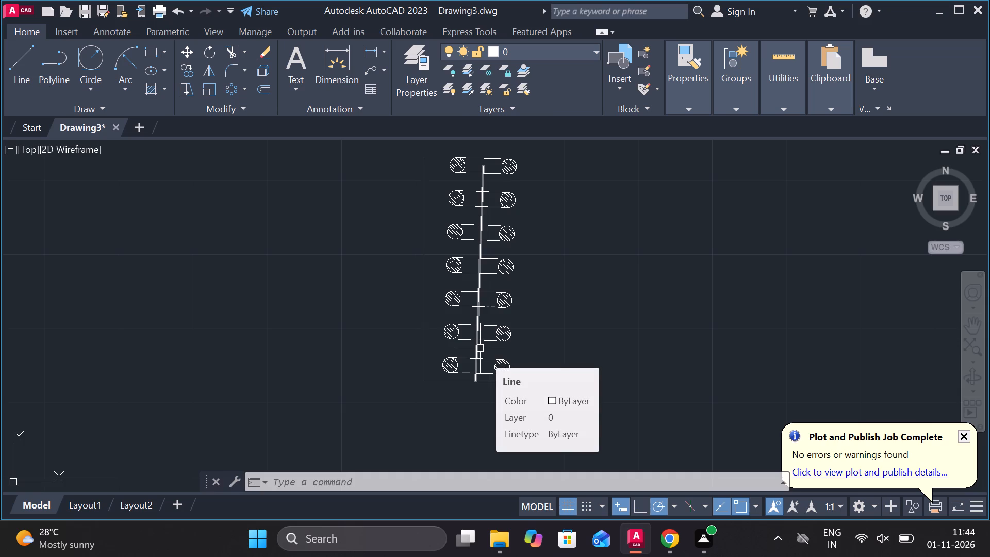
click(483, 255)
click(482, 168)
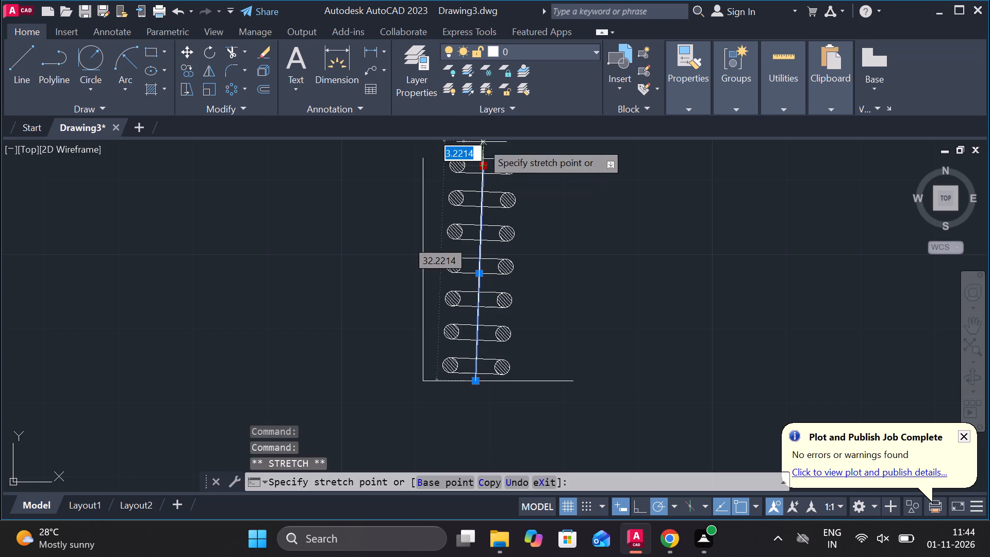
click(482, 137)
middle_drag(496, 271, 482, 337)
key(Escape)
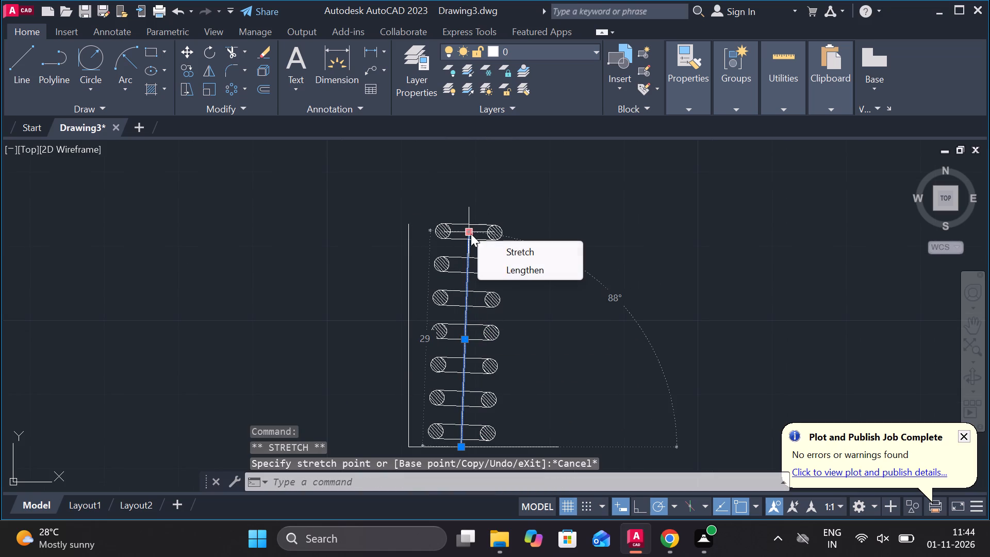
click(503, 264)
click(484, 197)
key(Escape)
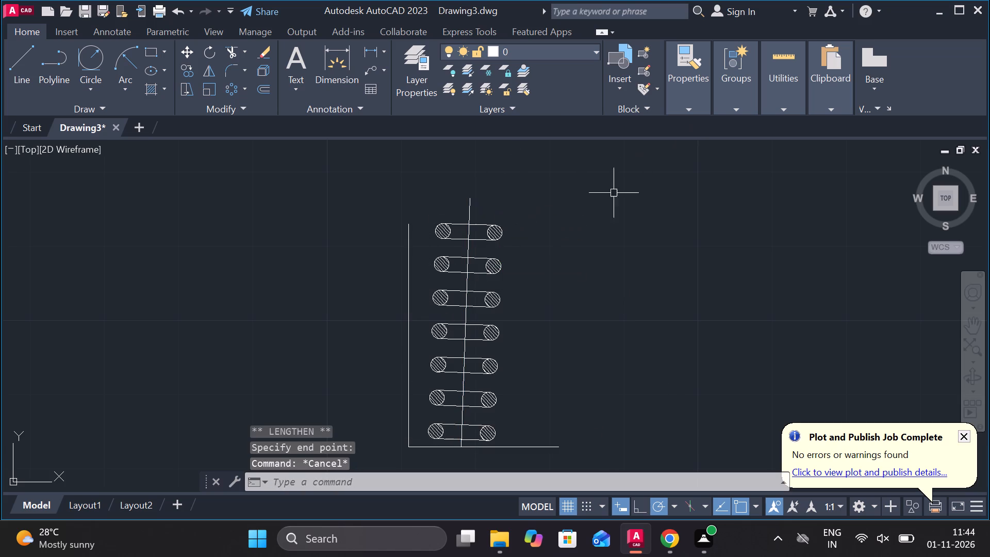
Set the spring centre line's linetype to CENTER2.
click(467, 286)
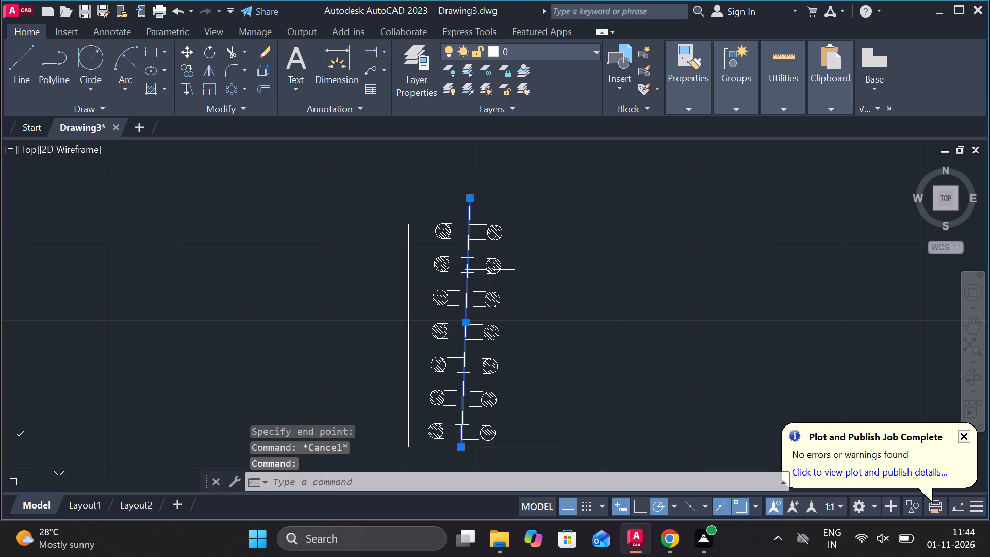
click(684, 107)
click(758, 155)
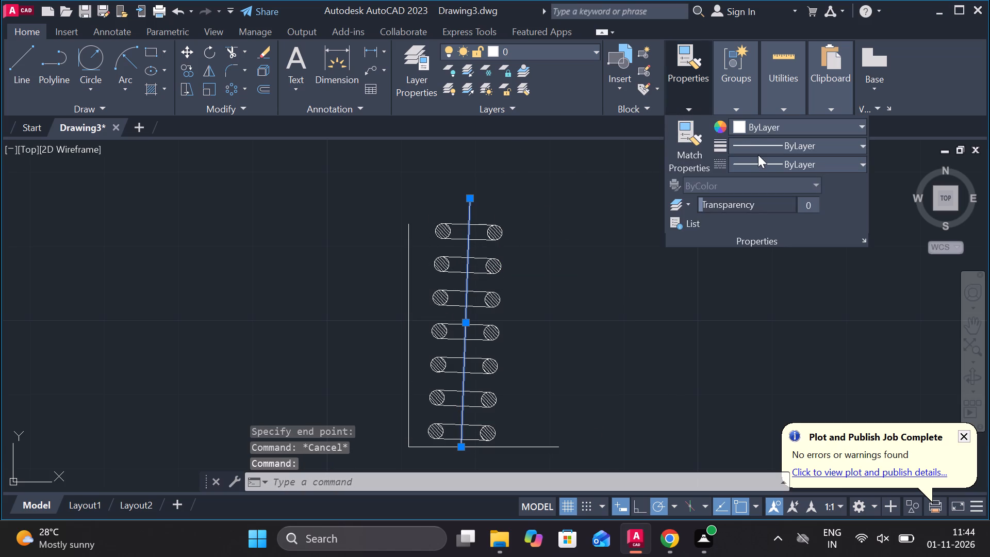
click(816, 169)
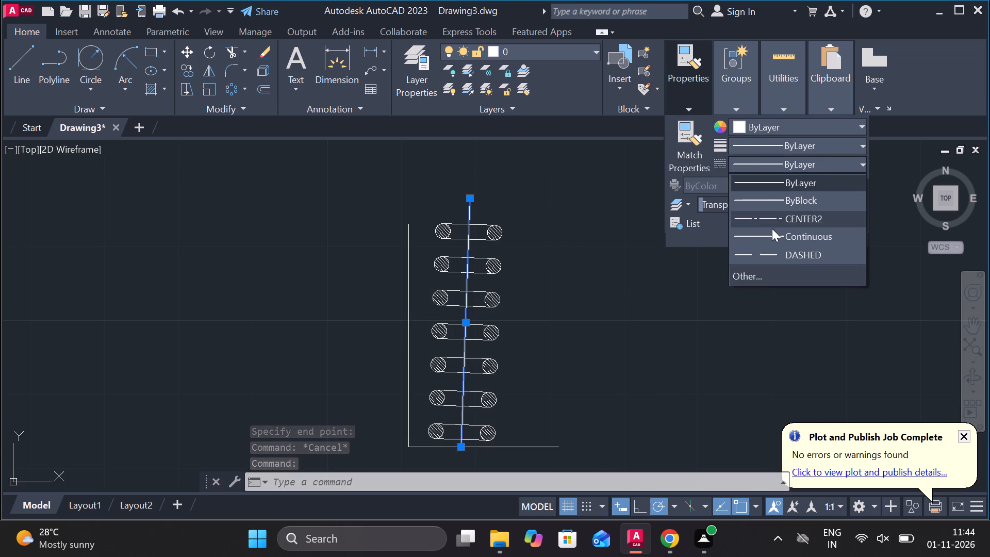
click(768, 222)
key(Escape)
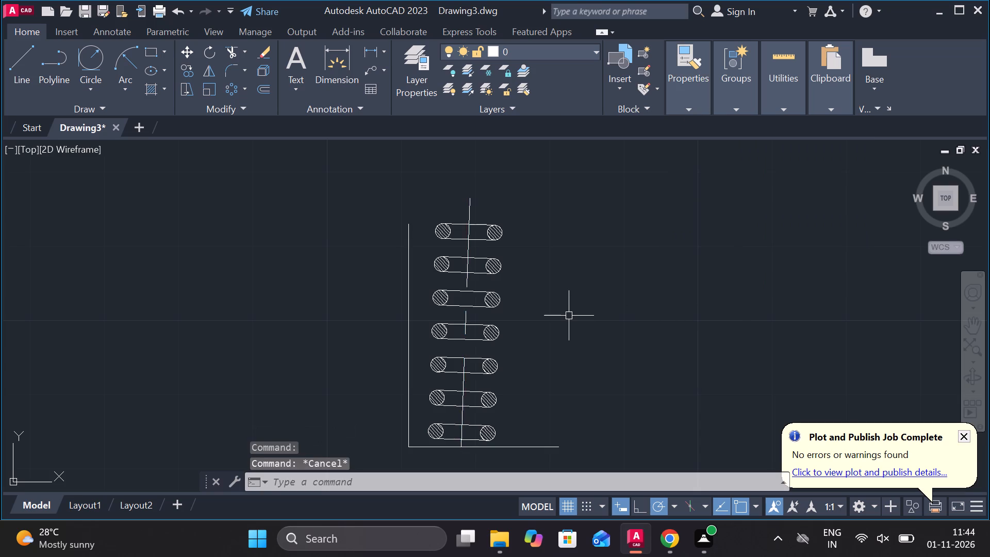
Erase the vertical guide line beside the spring and the horizontal guide line beneath it.
scroll(569, 316, down, 1)
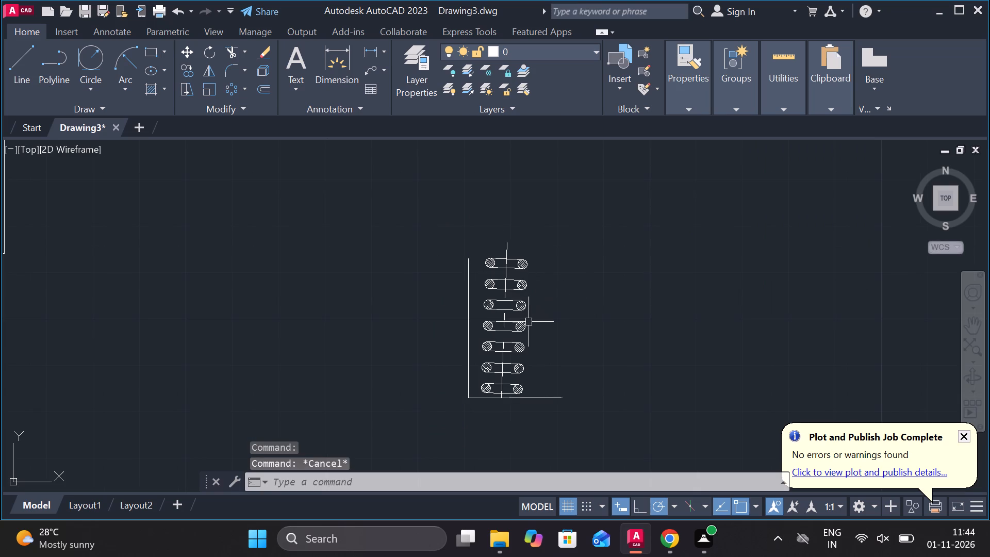
click(472, 268)
key(Escape)
click(470, 275)
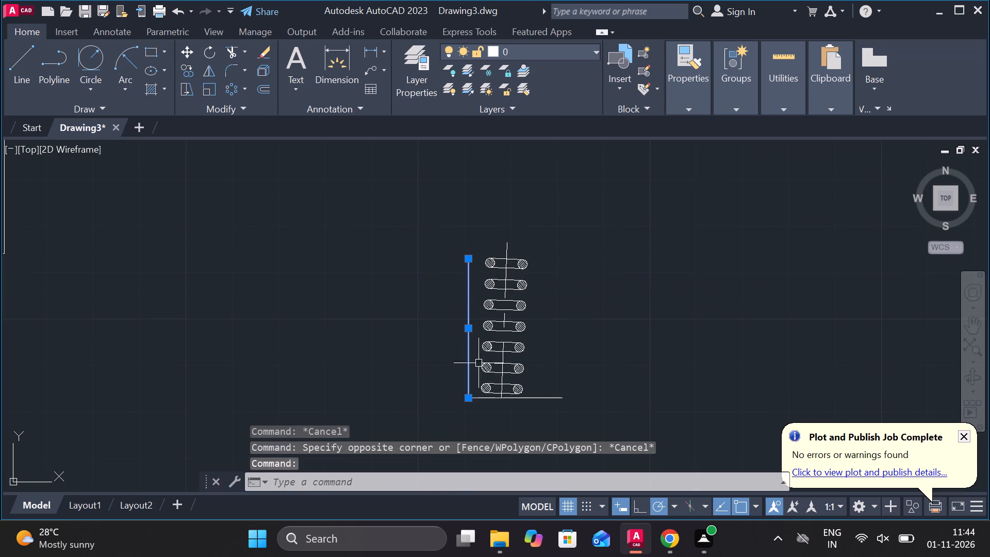
click(546, 397)
text(E)
key(space)
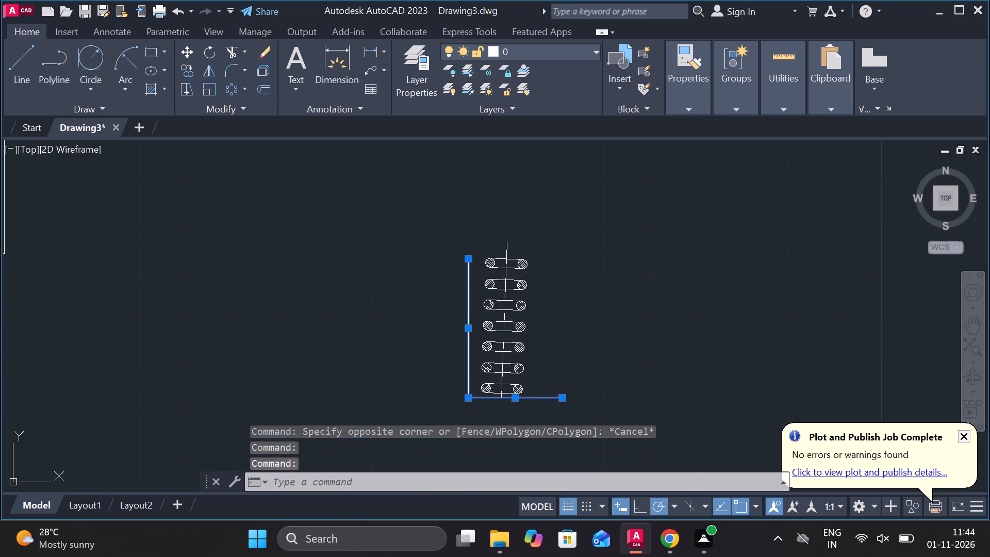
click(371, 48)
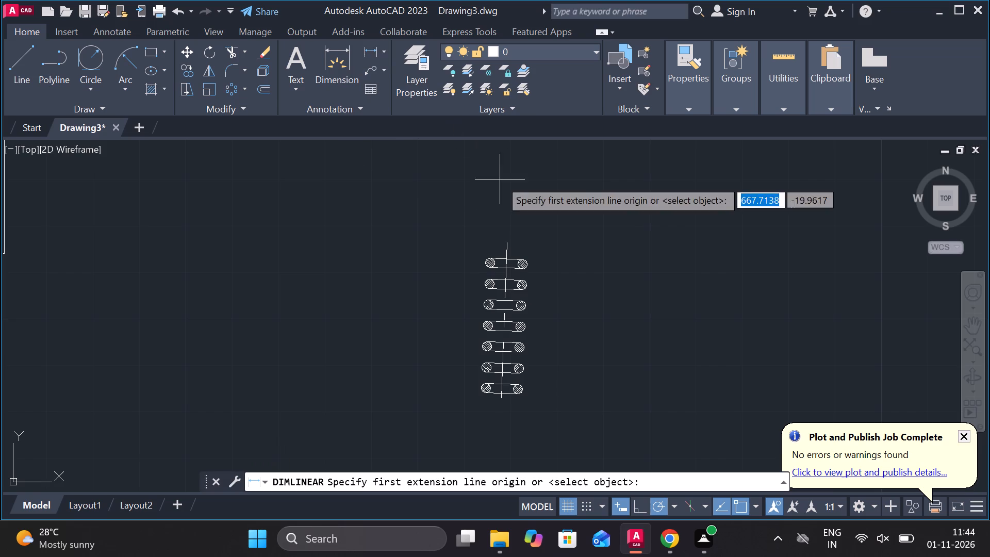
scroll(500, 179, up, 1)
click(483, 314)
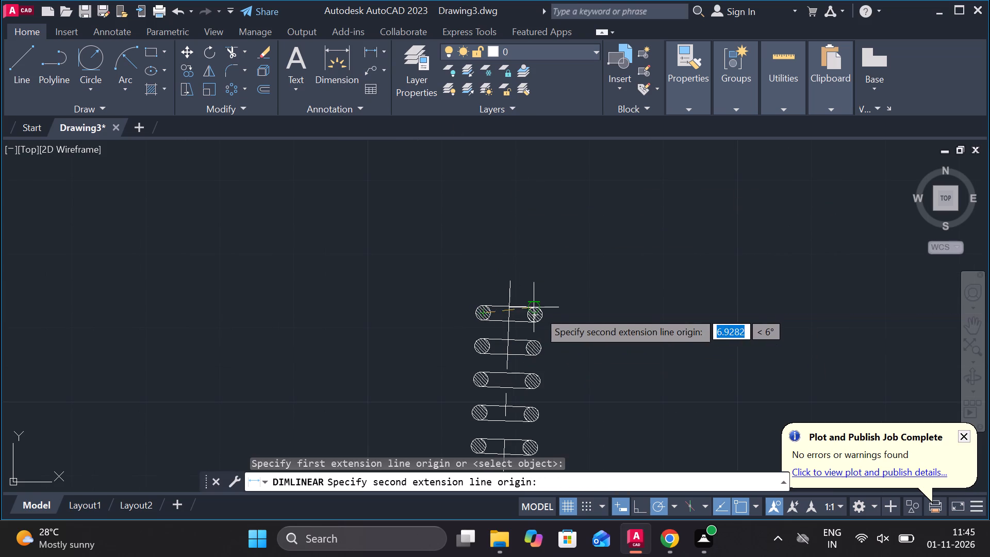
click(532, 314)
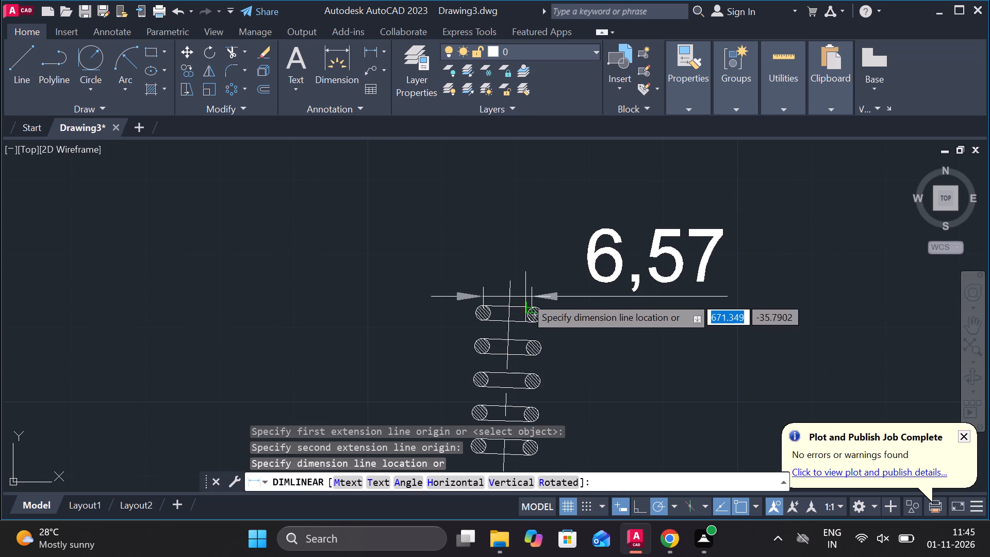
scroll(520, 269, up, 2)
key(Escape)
Add a horizontal linear dimension between the two circle centres of the top coil, placed above the spring.
key(space)
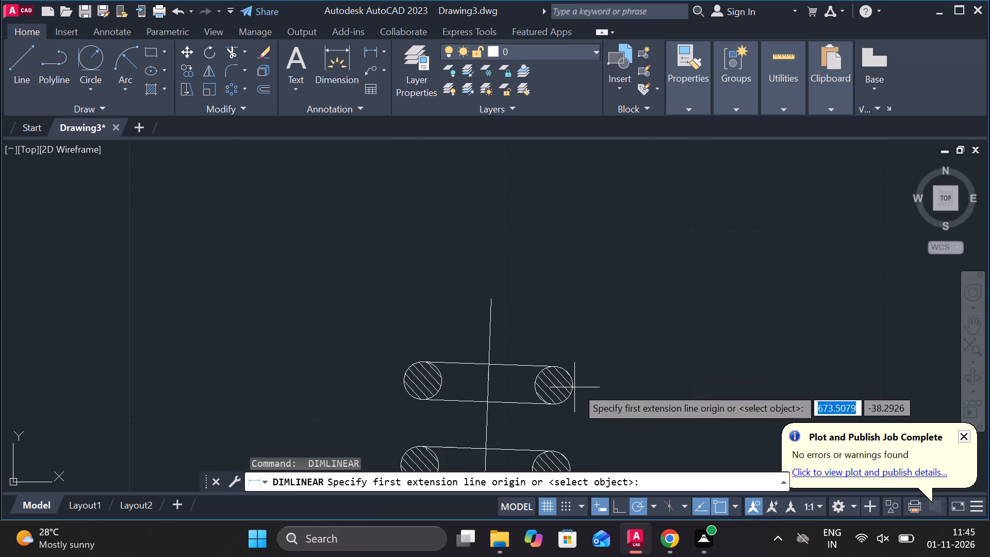
click(556, 386)
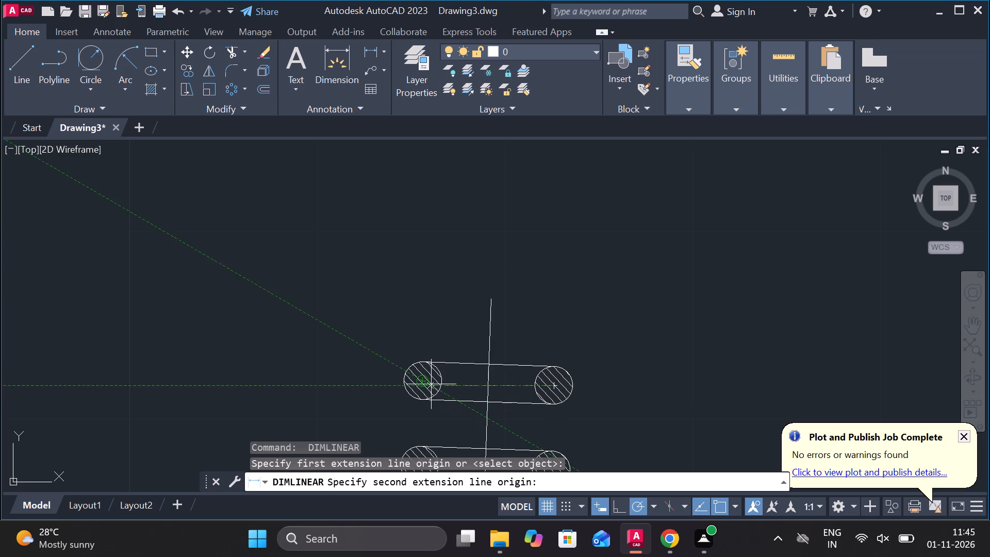
click(425, 383)
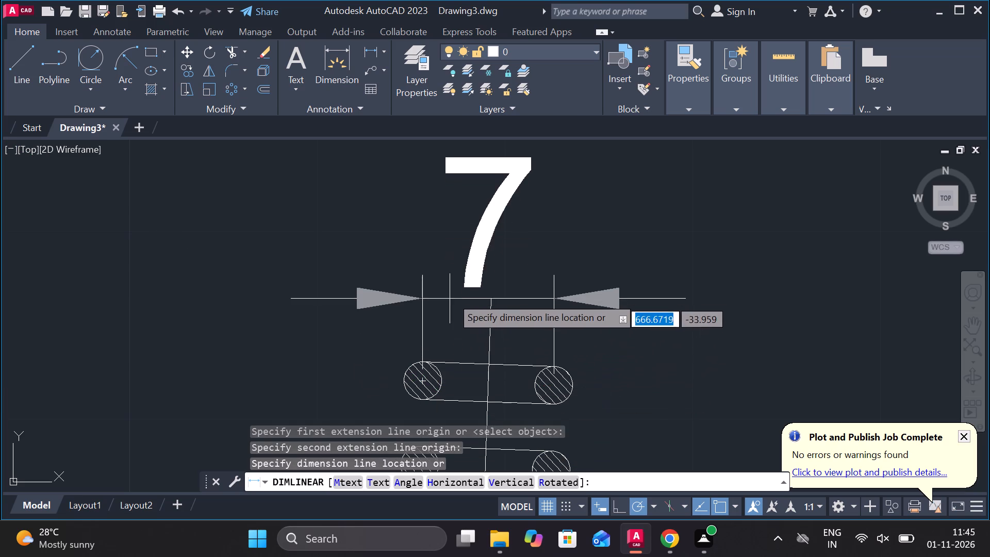
click(464, 280)
Add a vertical linear dimension between the right circle centres of the top two coils, placed to the right of the spring.
scroll(559, 335, down, 1)
key(space)
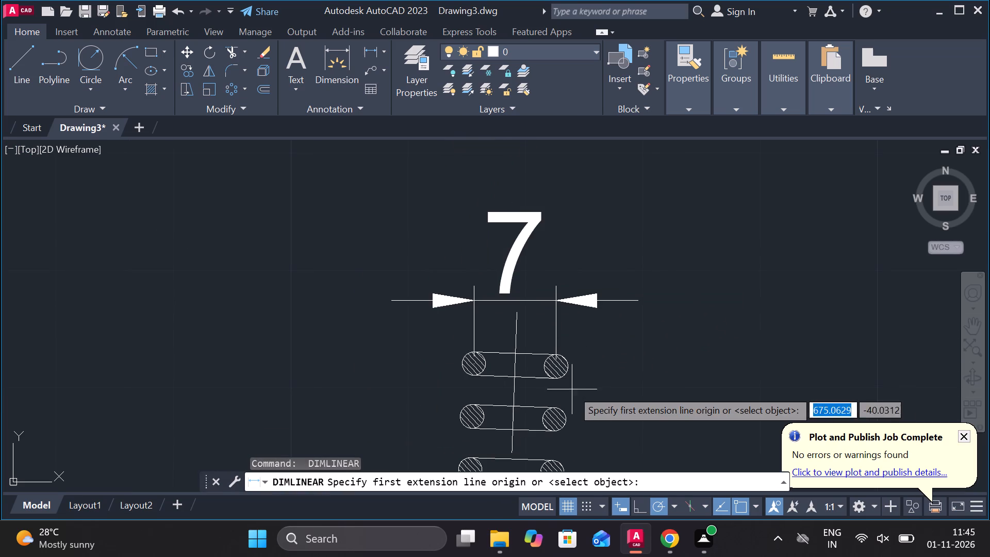
click(557, 369)
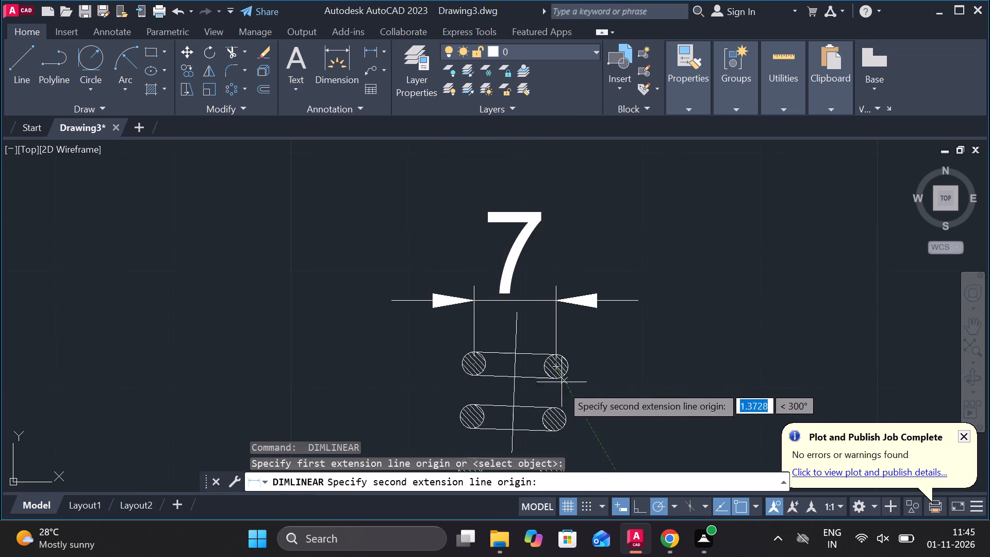
click(551, 416)
middle_drag(589, 400, 556, 324)
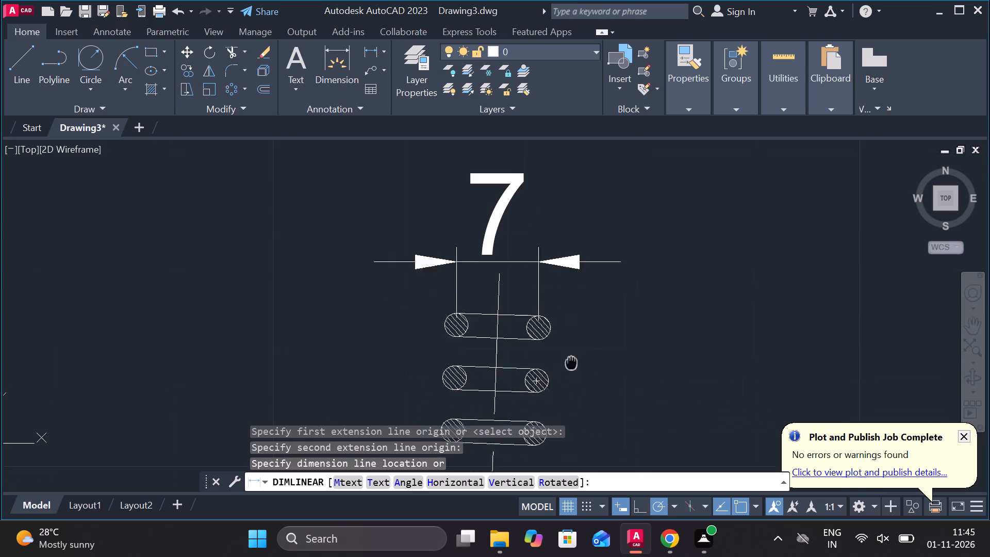
middle_drag(556, 324, 552, 312)
click(718, 307)
scroll(728, 315, down, 2)
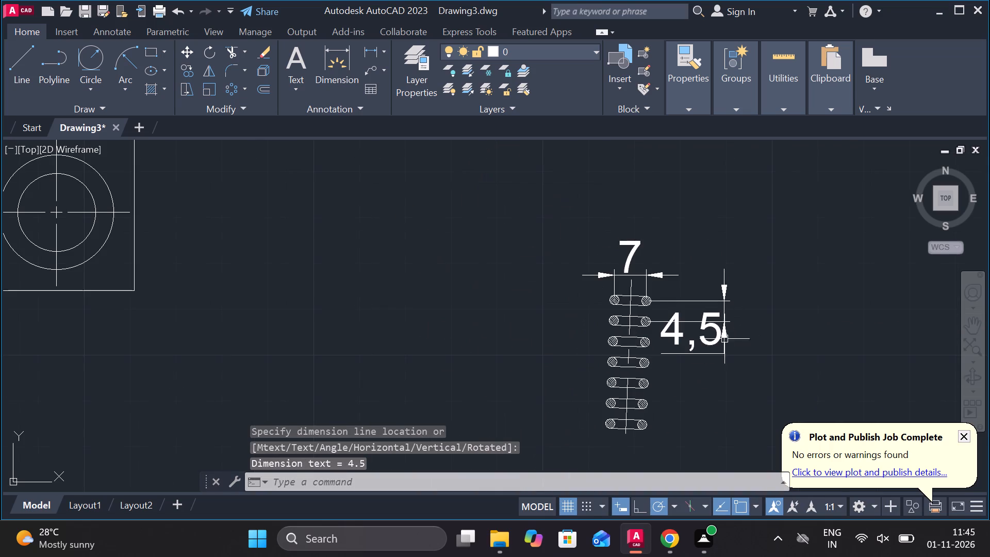
Add a vertical linear dimension over the spring's full height, from top coil to bottom coil, placed to the left of the spring.
click(368, 54)
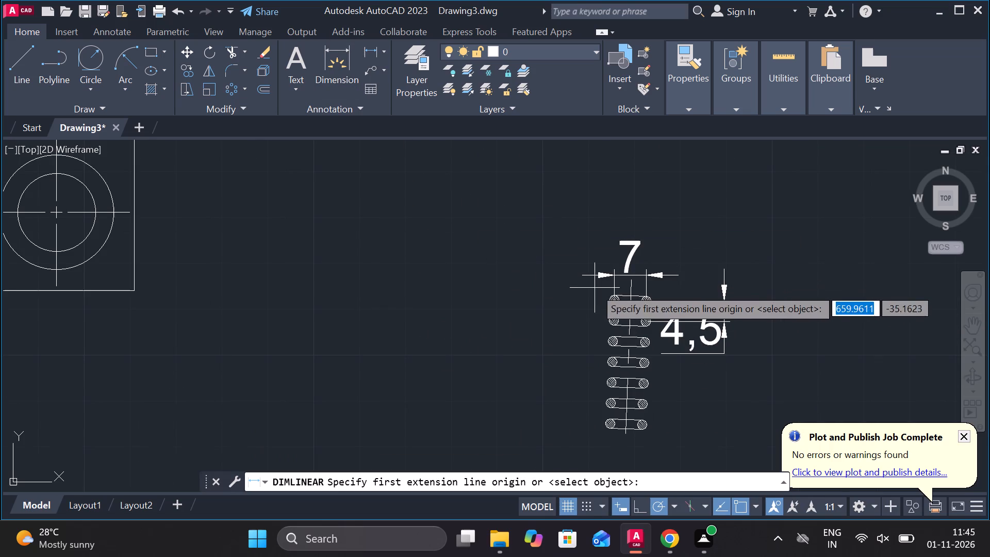
middle_drag(601, 299, 493, 281)
scroll(497, 280, up, 2)
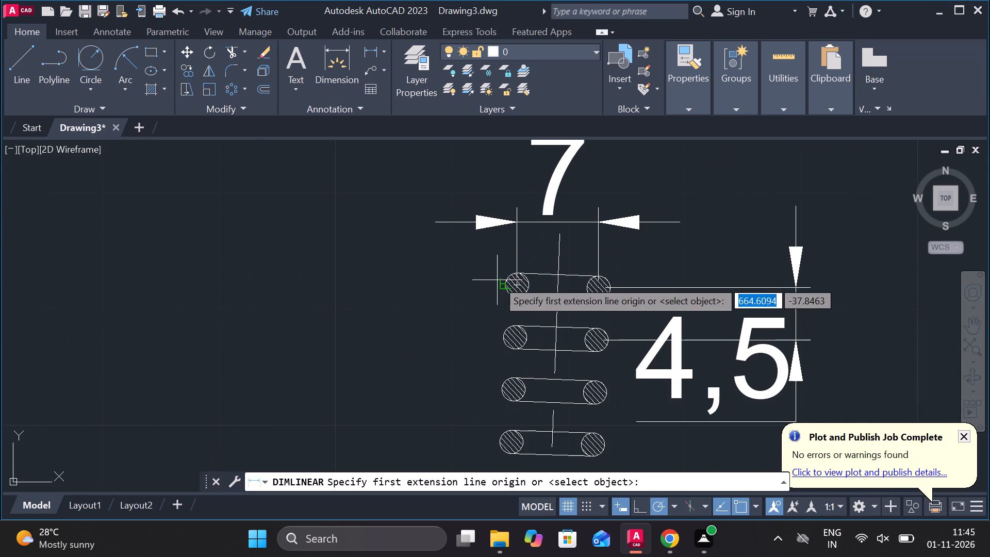
click(520, 269)
scroll(520, 273, down, 2)
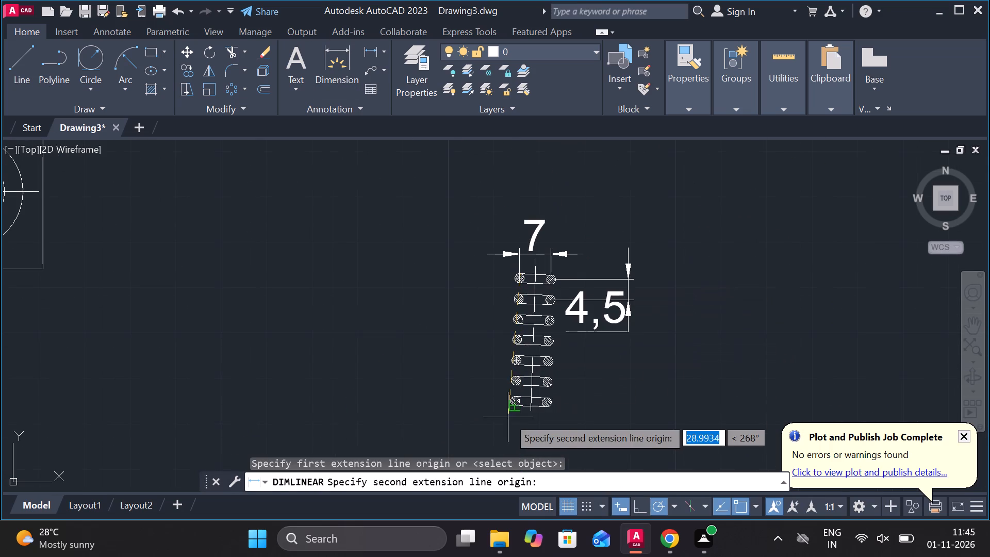
click(517, 409)
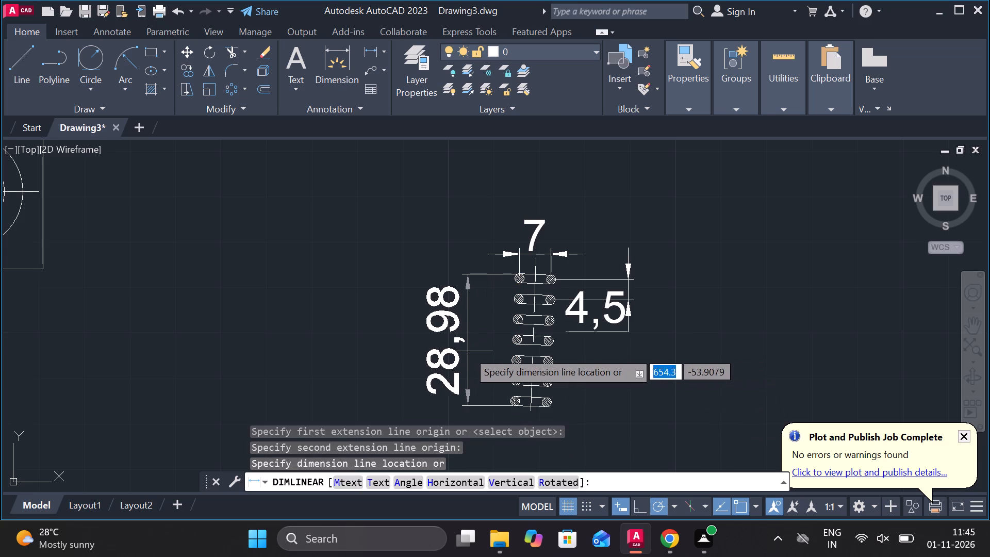
click(468, 351)
Override the spring's overall height dimension text with 30.
double_click(442, 324)
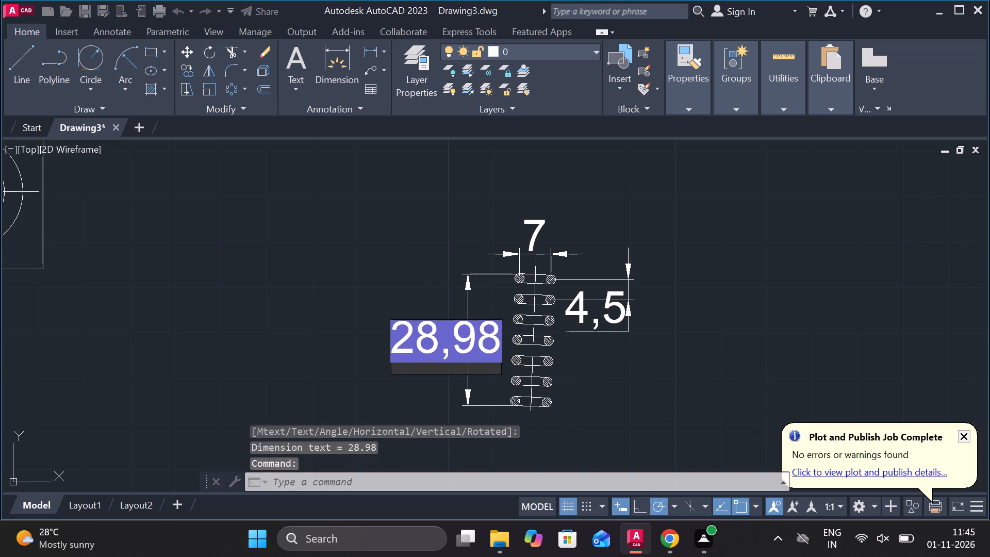
key(Right)
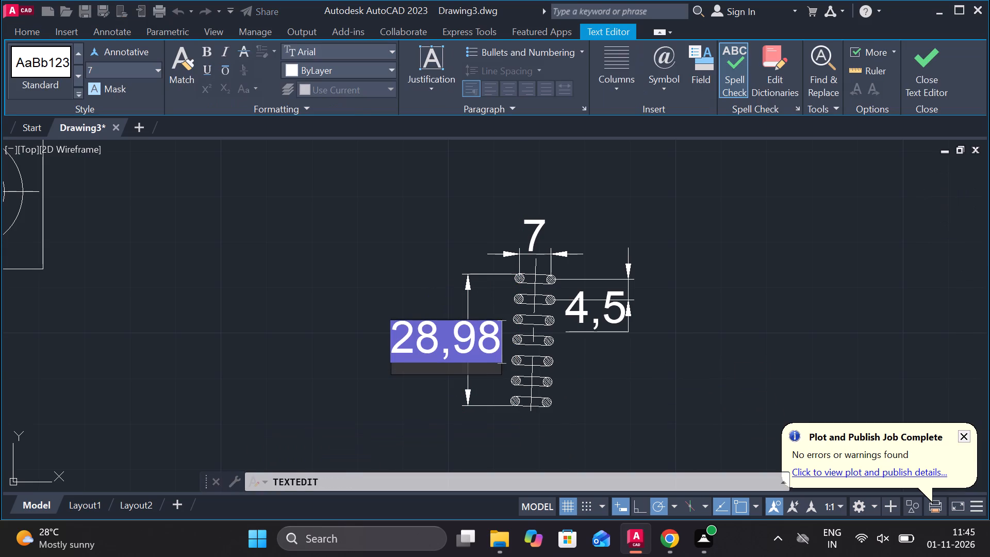
key(3)
key(BackSpace)
key(BackSpace)
text(30)
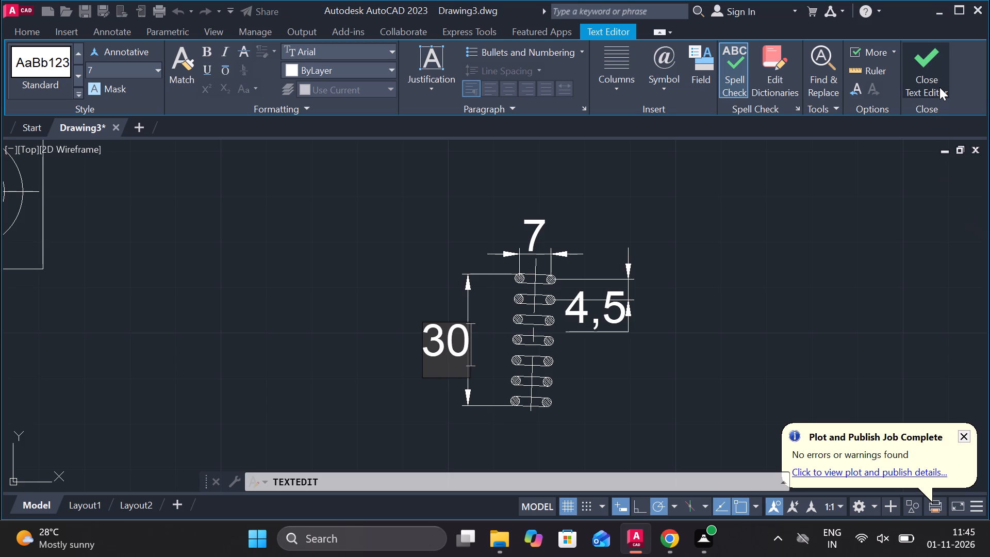
click(939, 87)
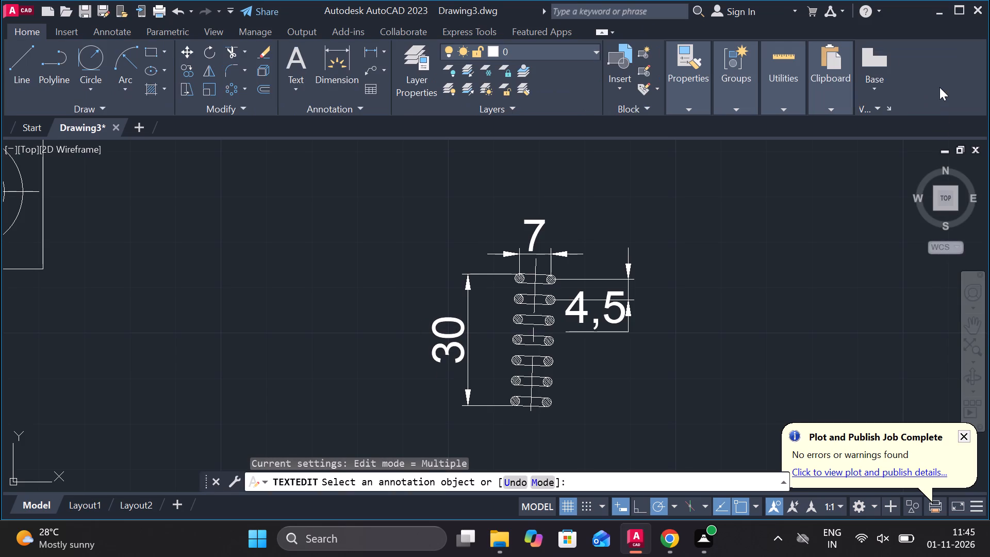
scroll(554, 240, down, 2)
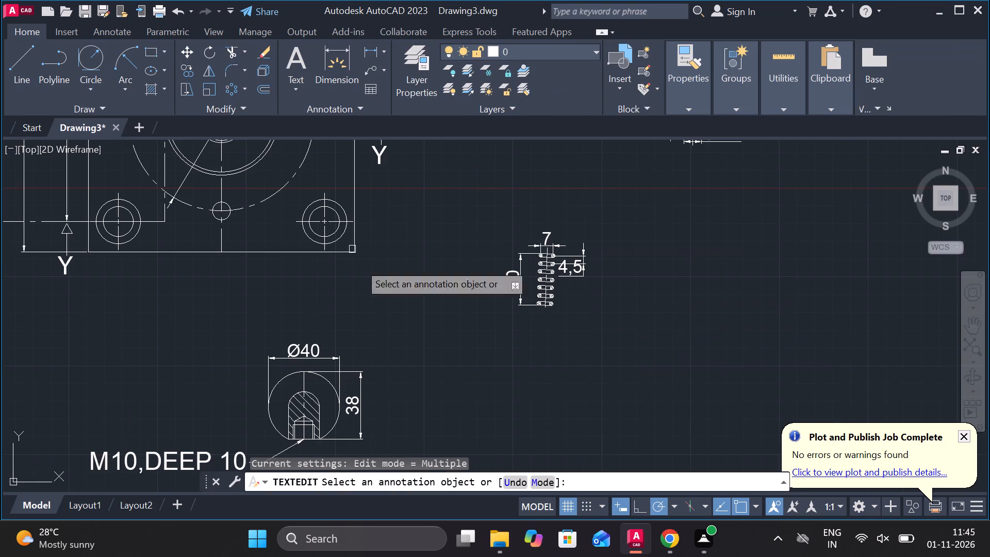
scroll(407, 322, down, 2)
key(Escape)
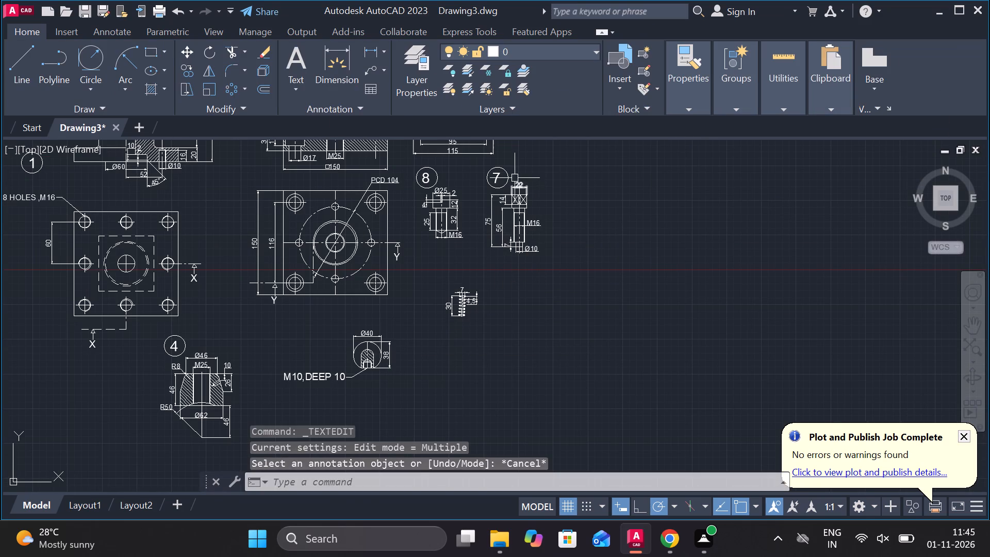
Copy the circled part number 7 from the square-head screw to just above the spring view.
click(511, 176)
scroll(511, 172, up, 3)
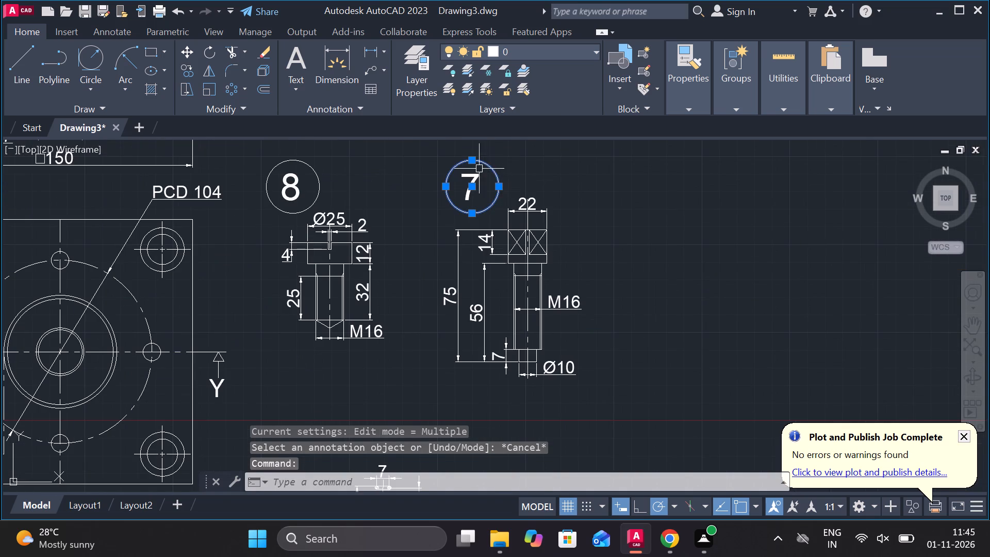
click(479, 169)
key(Escape)
click(465, 176)
text(CO)
key(Return)
click(613, 199)
scroll(656, 238, down, 1)
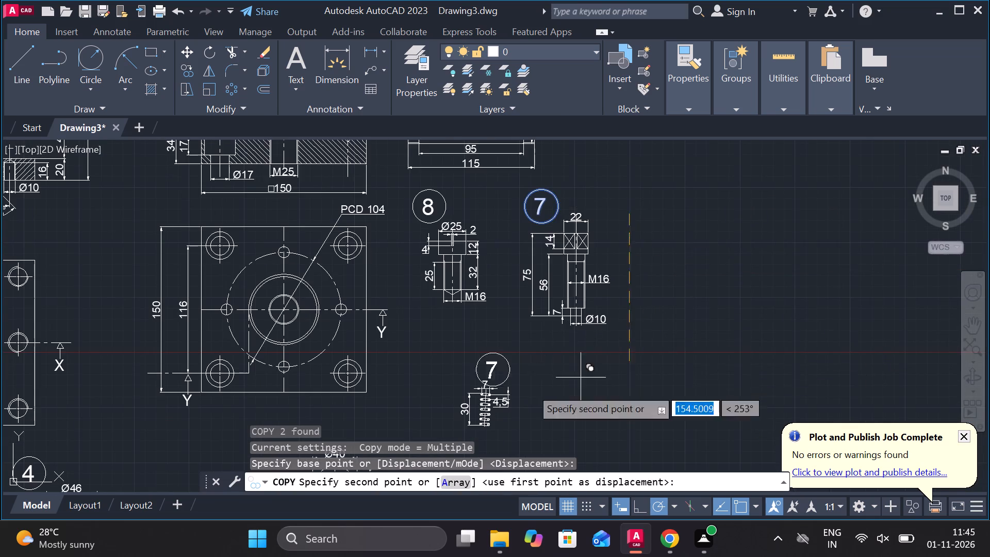
scroll(507, 383, up, 2)
middle_drag(554, 370, 554, 339)
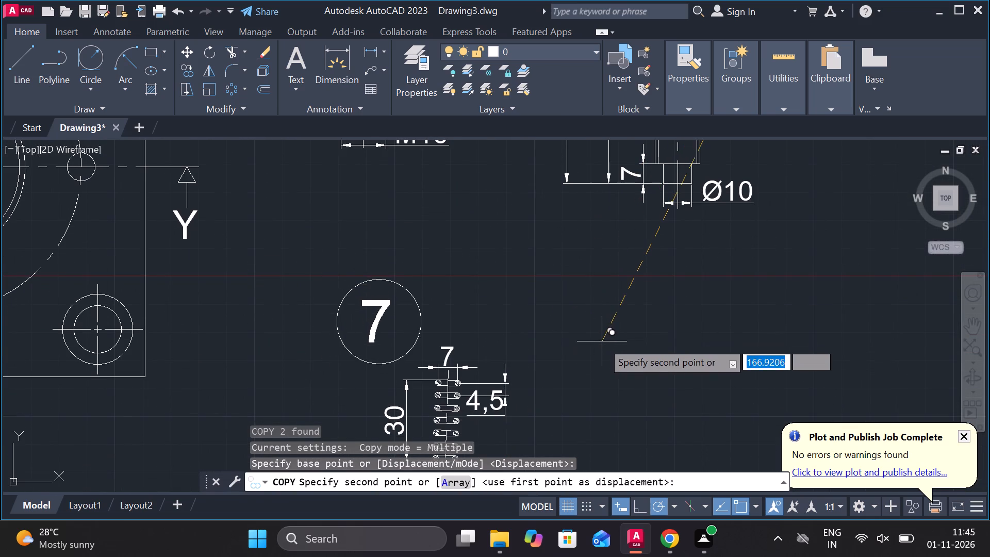
click(602, 341)
key(Escape)
Change the number in the balloon above the spring to 9.
double_click(386, 310)
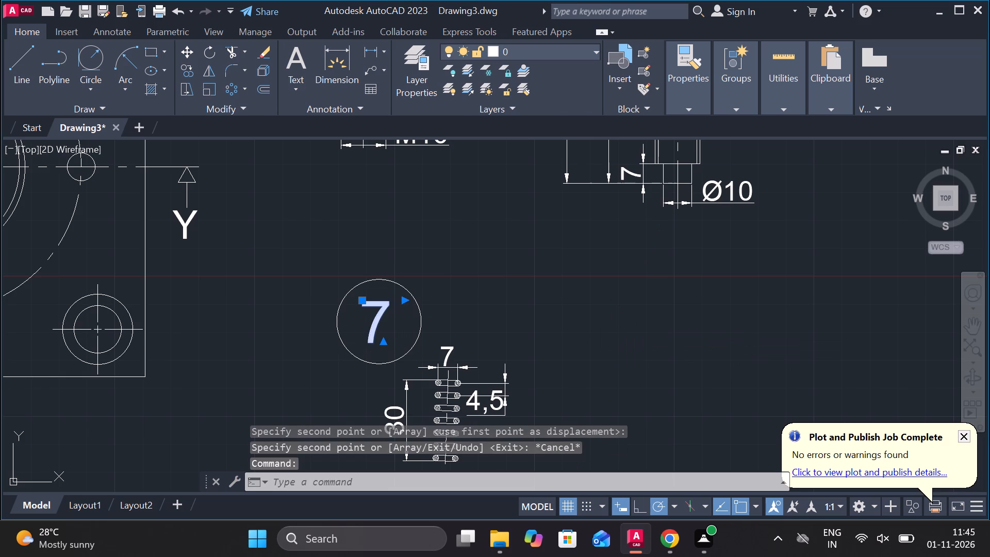
key(BackSpace)
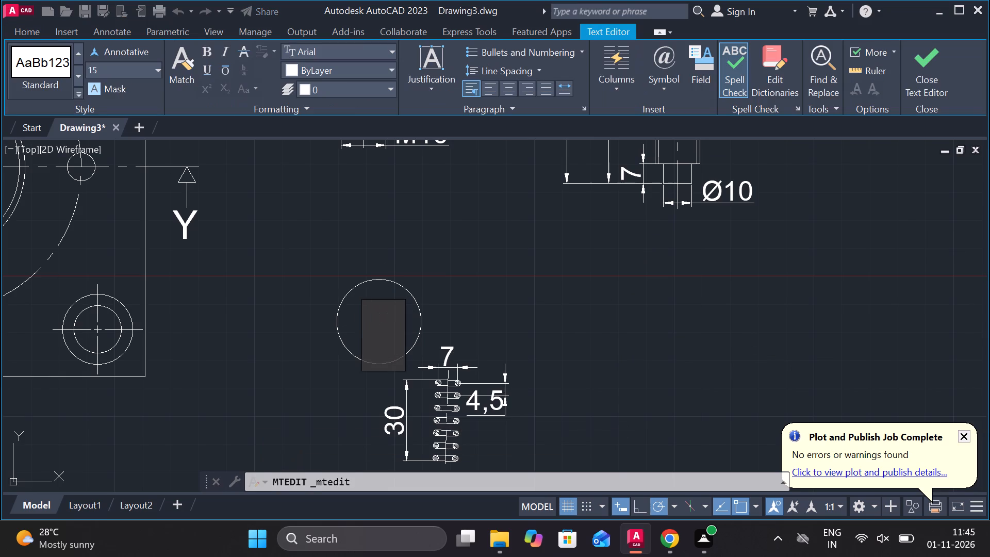
key(9)
click(927, 83)
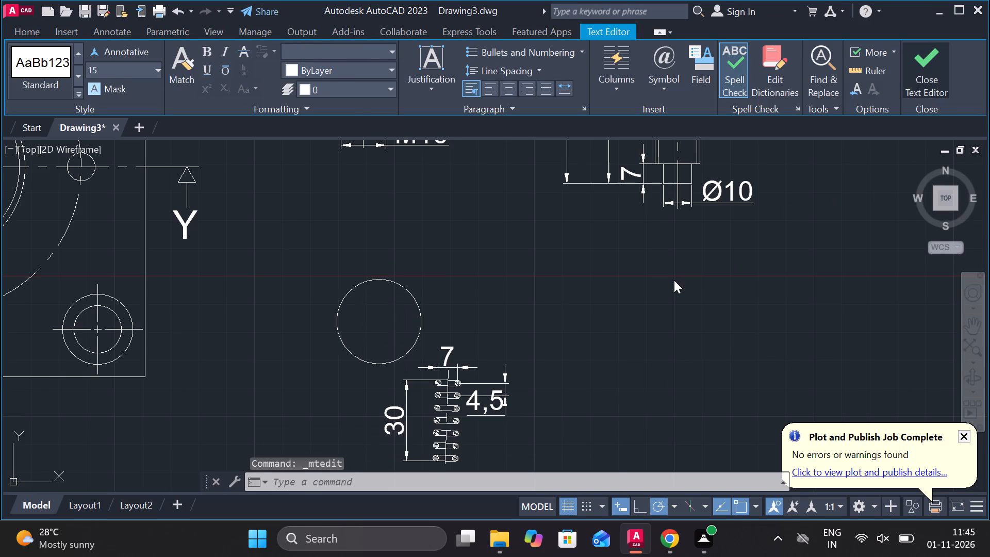
Copy the undimensioned square-head screw, based at the centre of its shoulder, to the free space right of the assembly section's upper flange.
scroll(592, 284, down, 3)
middle_drag(427, 313, 837, 343)
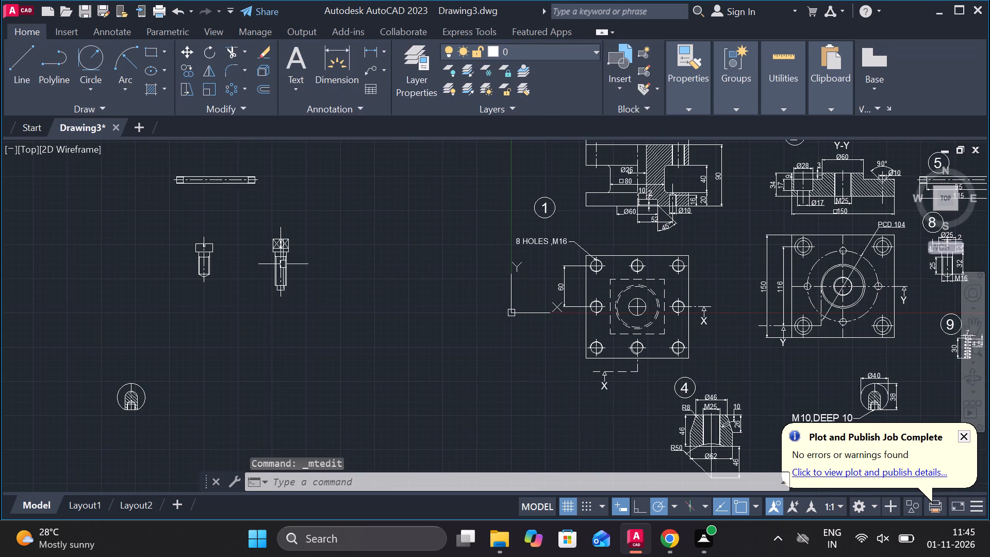
middle_drag(260, 264, 449, 294)
middle_drag(317, 265, 481, 323)
middle_drag(182, 283, 277, 300)
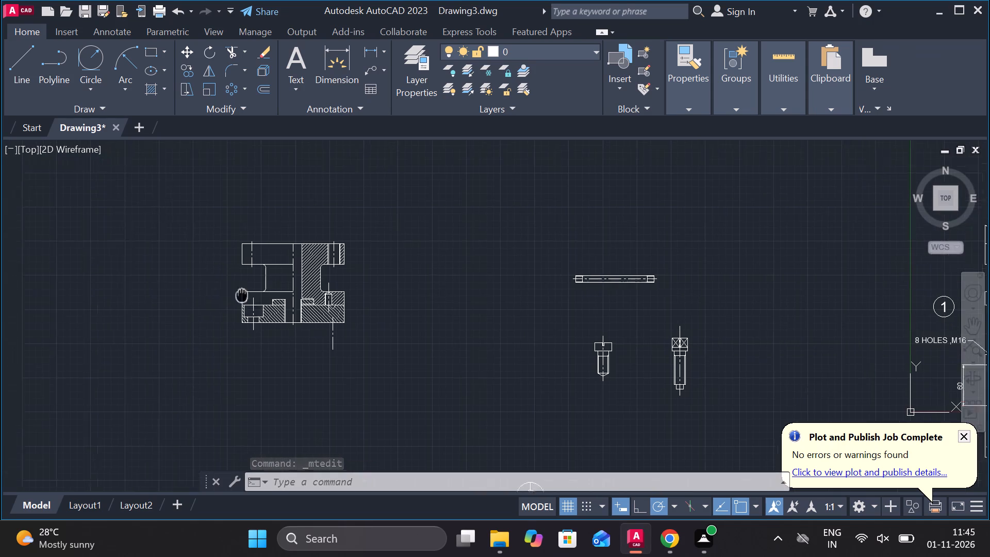
middle_drag(277, 300, 339, 304)
scroll(425, 243, up, 1)
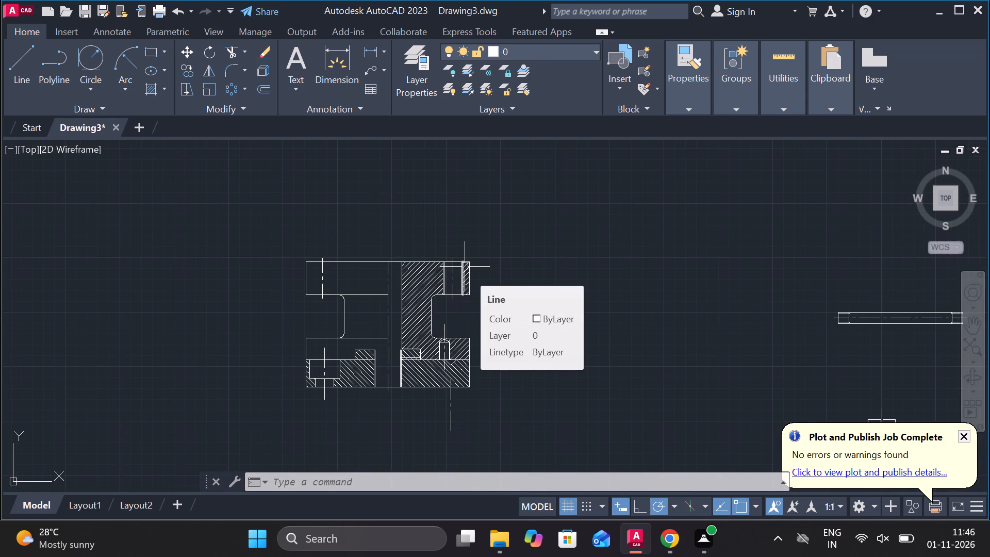
scroll(465, 267, down, 2)
scroll(669, 347, up, 2)
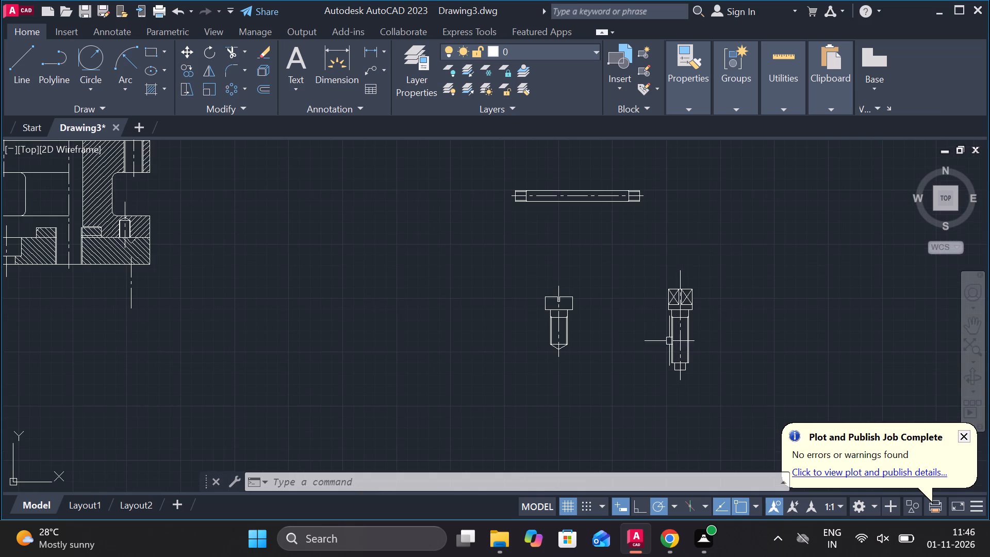
click(665, 260)
click(706, 406)
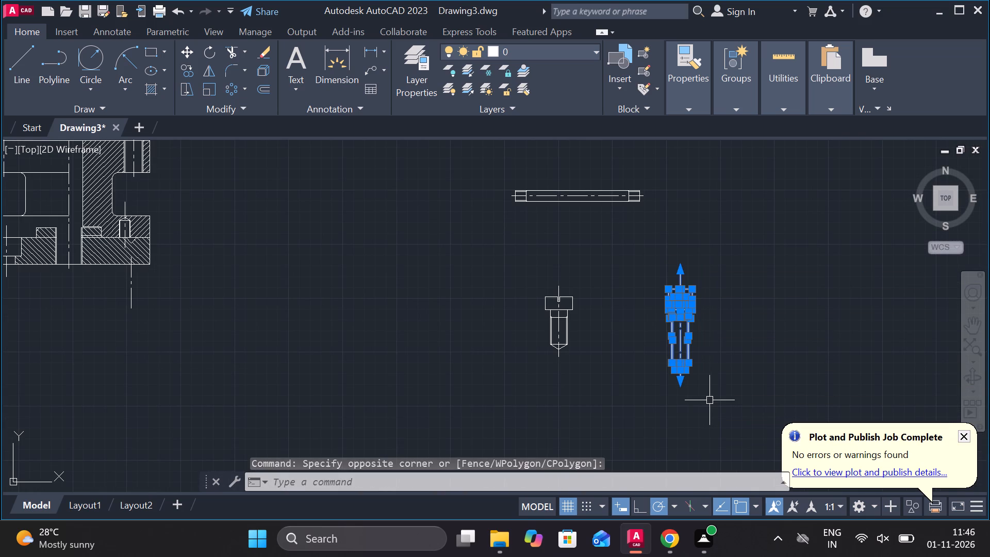
text(CO)
key(Return)
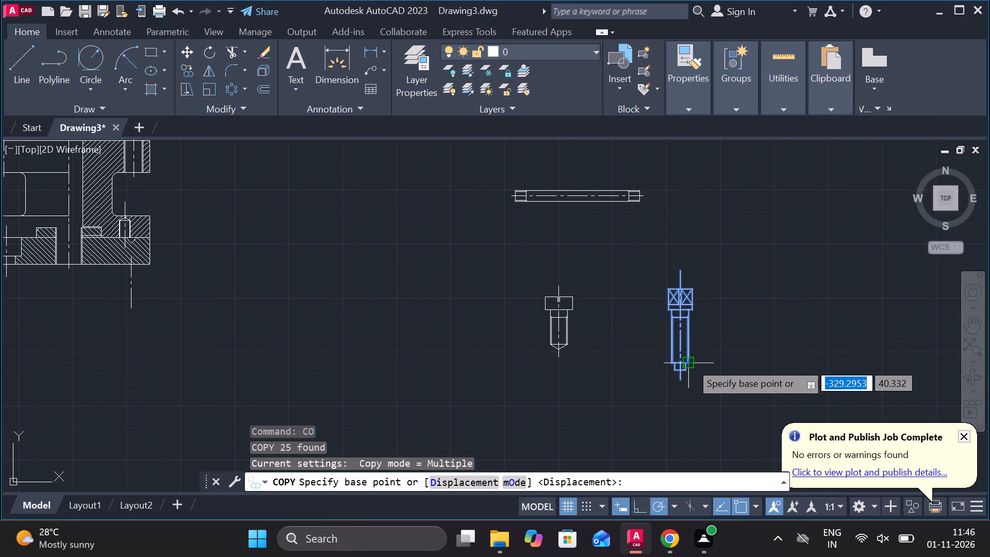
click(678, 363)
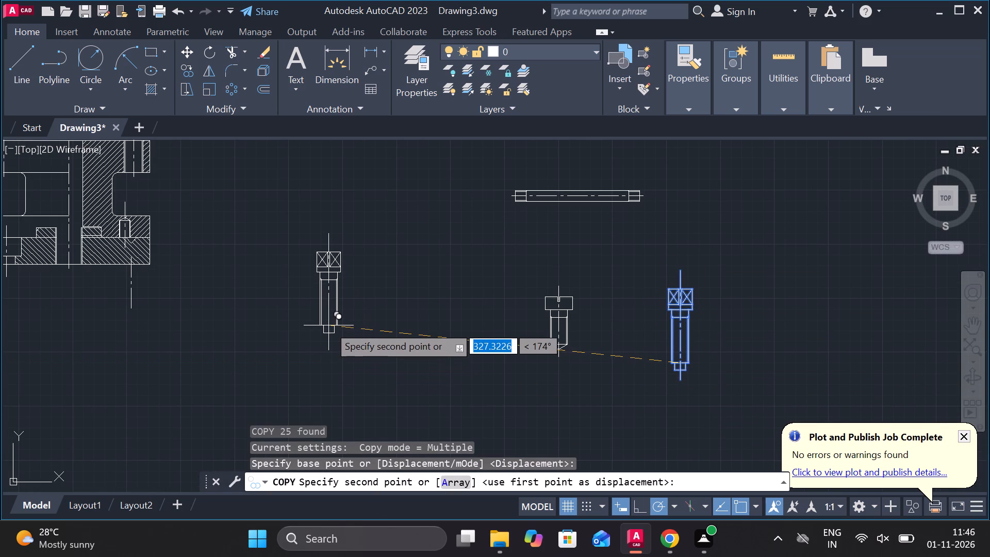
middle_drag(316, 318, 498, 346)
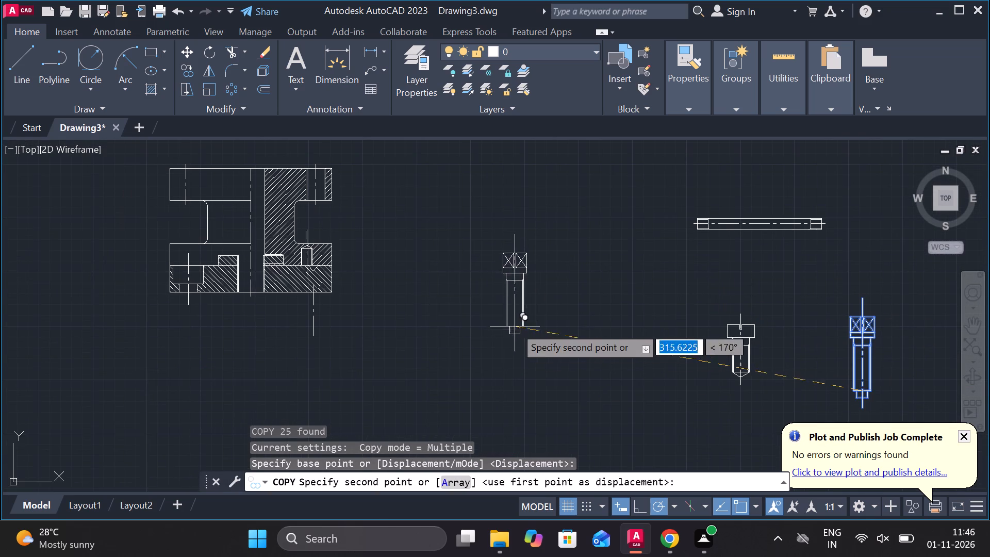
middle_drag(279, 239, 332, 302)
scroll(385, 278, up, 2)
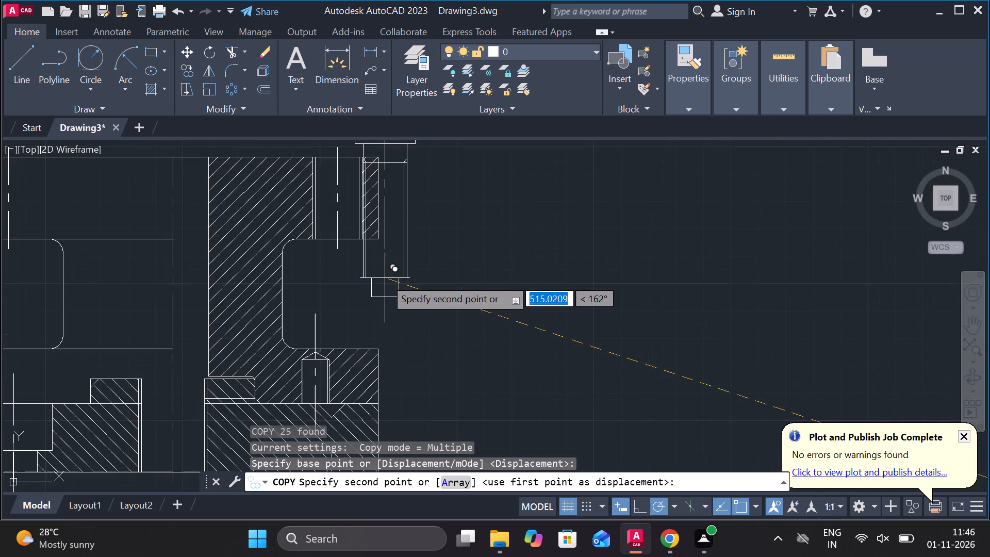
middle_drag(374, 274, 426, 332)
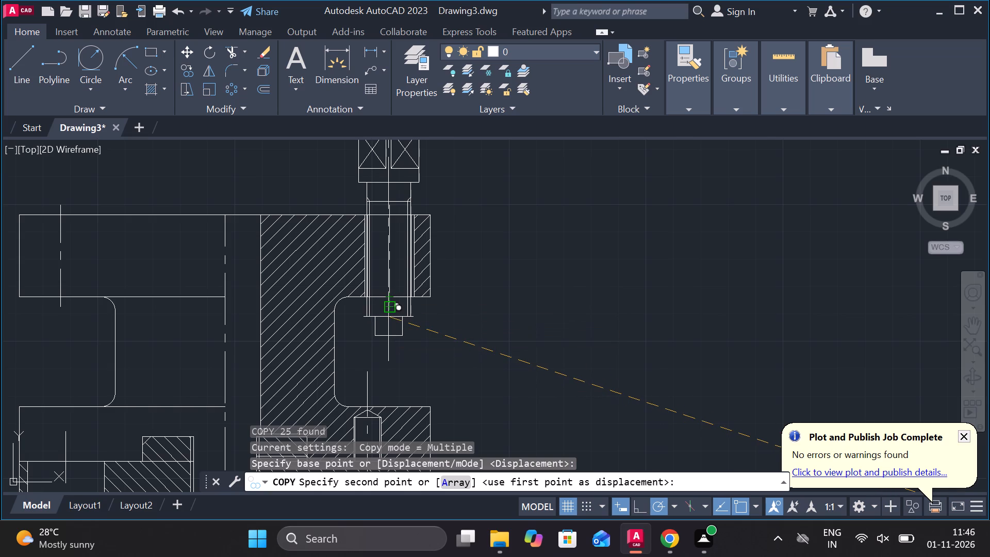
scroll(388, 317, up, 2)
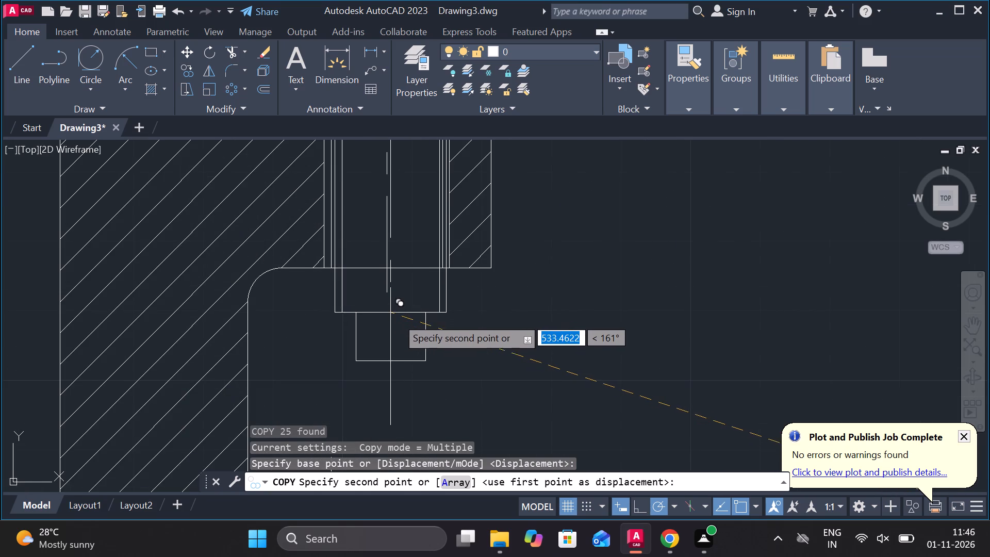
scroll(564, 339, down, 1)
click(666, 368)
scroll(666, 368, down, 1)
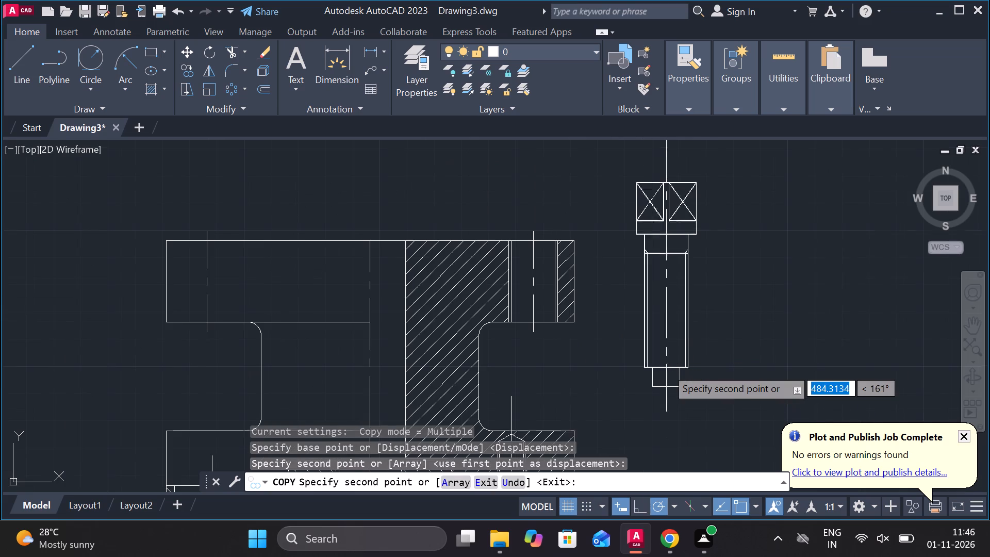
key(Escape)
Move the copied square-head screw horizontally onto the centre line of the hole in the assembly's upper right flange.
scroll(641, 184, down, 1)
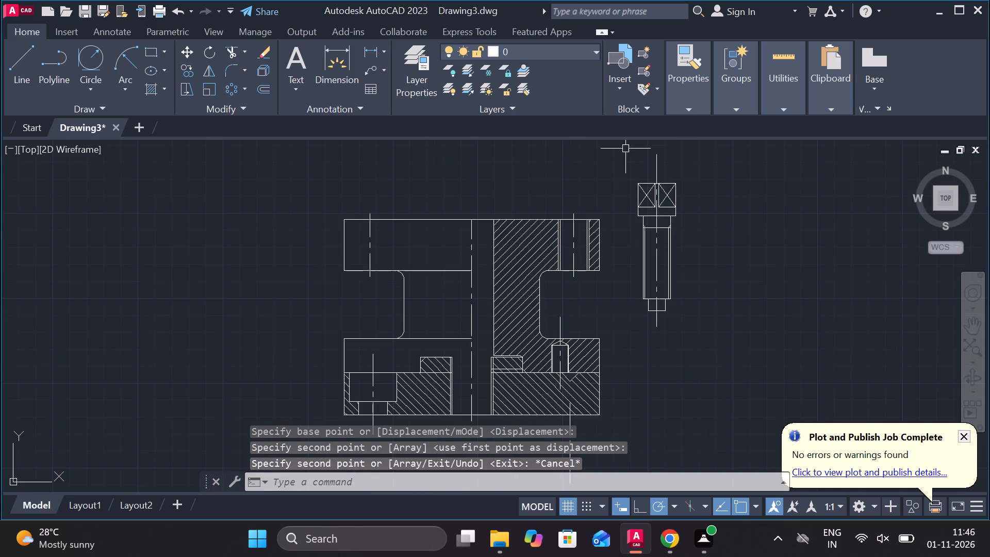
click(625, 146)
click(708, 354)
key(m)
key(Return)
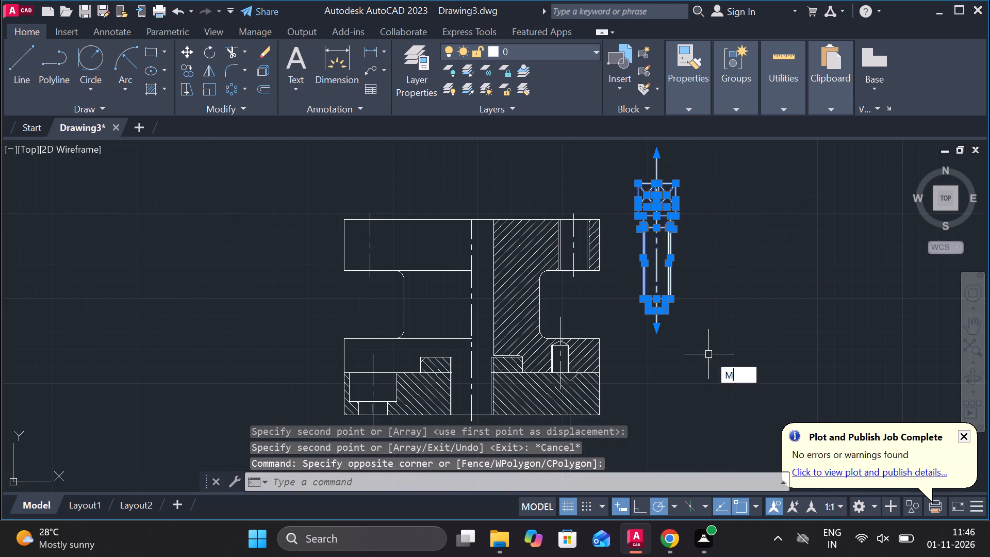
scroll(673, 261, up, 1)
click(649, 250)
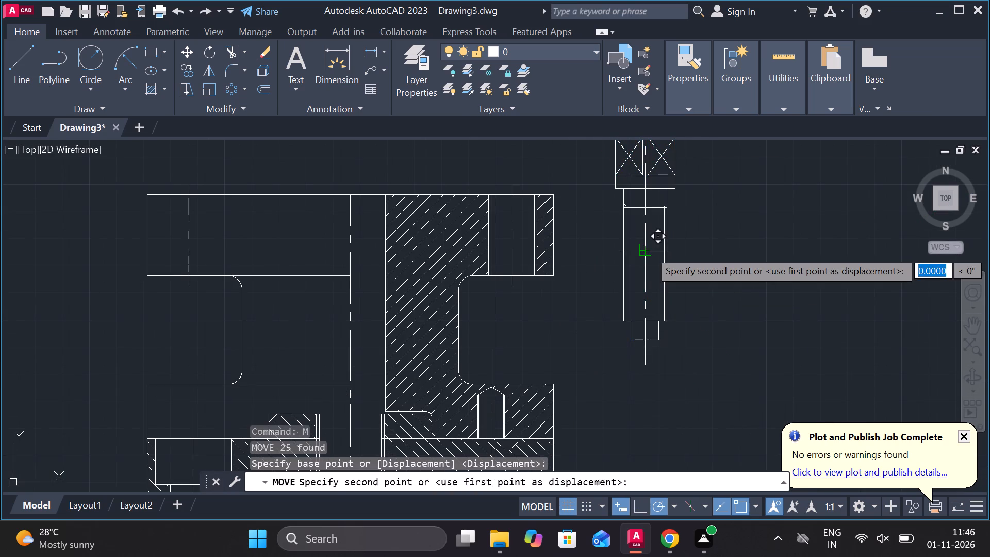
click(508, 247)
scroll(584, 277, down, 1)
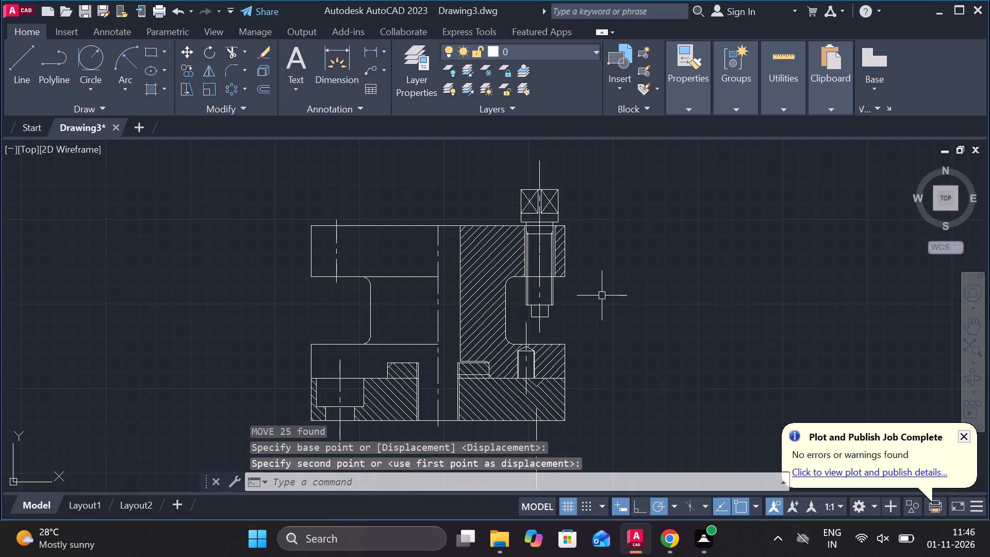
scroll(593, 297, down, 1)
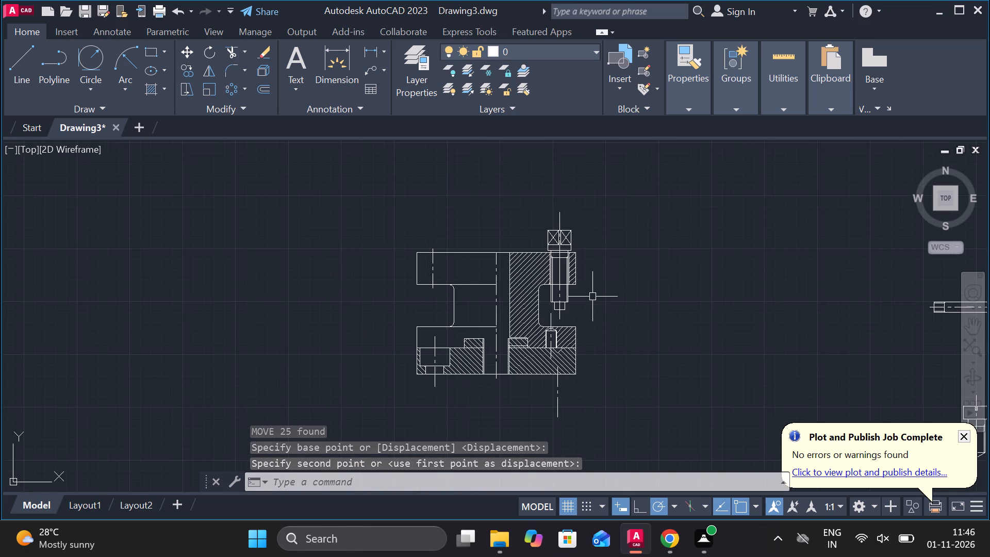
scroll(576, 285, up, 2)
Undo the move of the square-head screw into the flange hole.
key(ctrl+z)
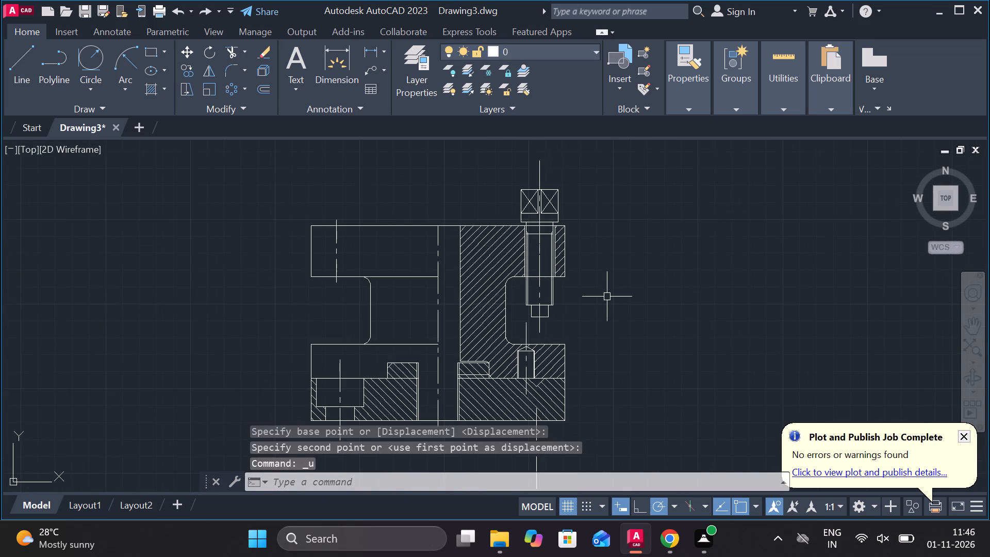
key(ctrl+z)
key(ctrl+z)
Move the copied square-head screw from a point on its centre line onto the centre line of the assembly's upper right flange hole.
click(620, 150)
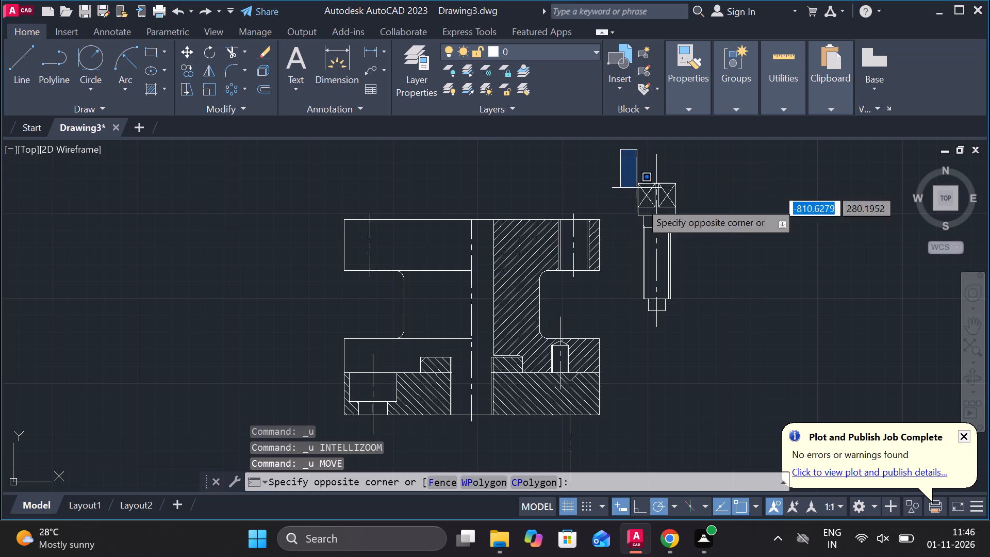
click(719, 356)
key(m)
key(Return)
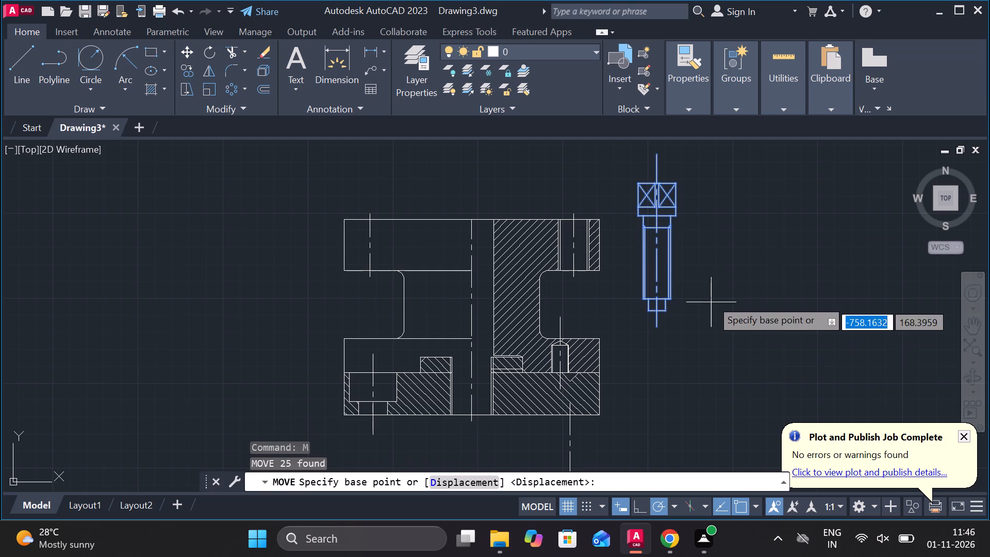
scroll(644, 240, up, 2)
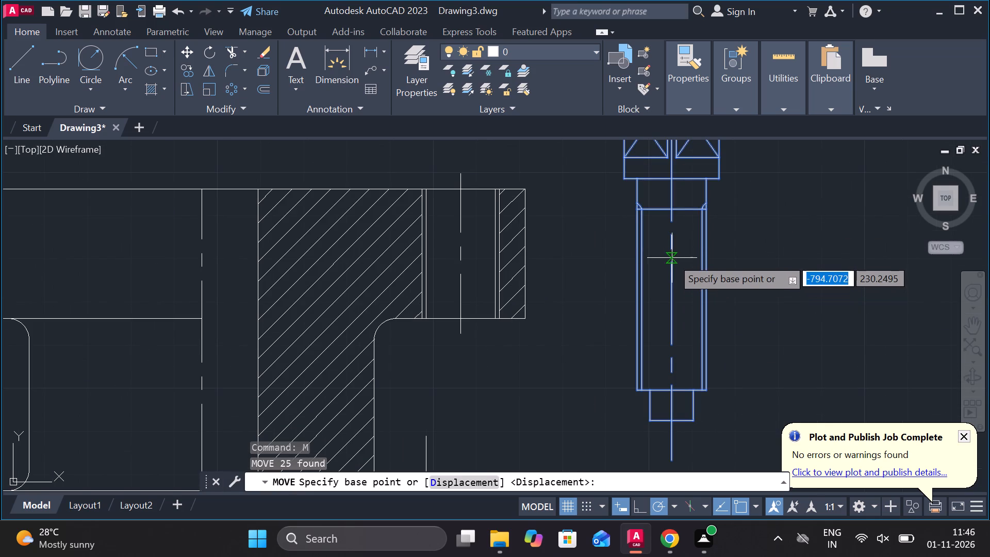
click(672, 269)
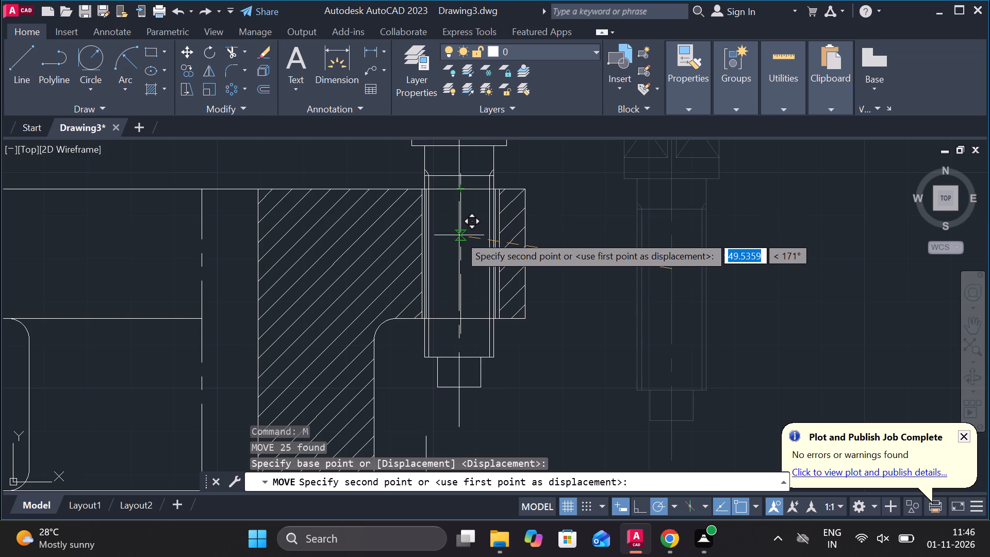
scroll(461, 242, up, 1)
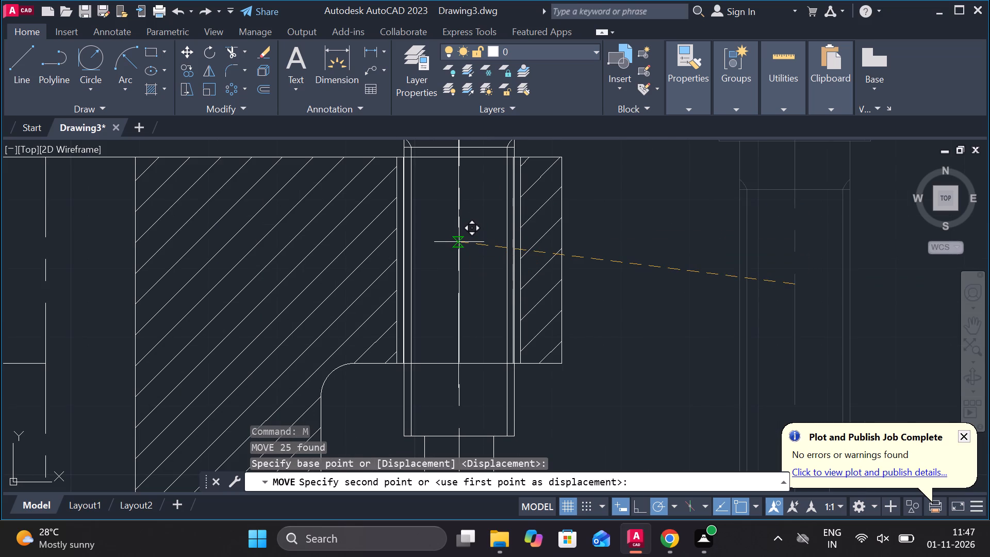
click(459, 242)
scroll(563, 281, down, 2)
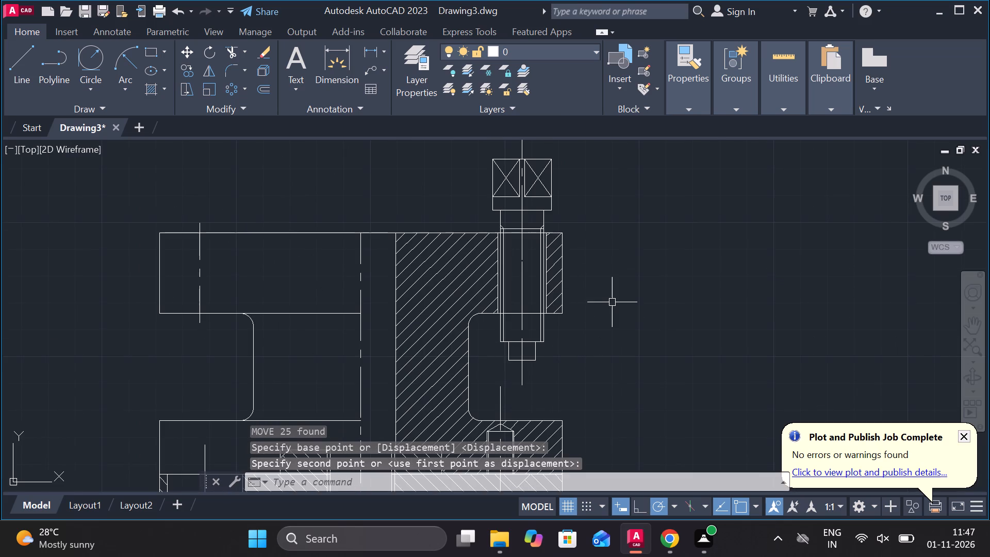
Mirror the square-head screw about the assembly's vertical centre line onto the upper left flange hole, keeping the original.
scroll(613, 303, down, 2)
scroll(590, 263, up, 3)
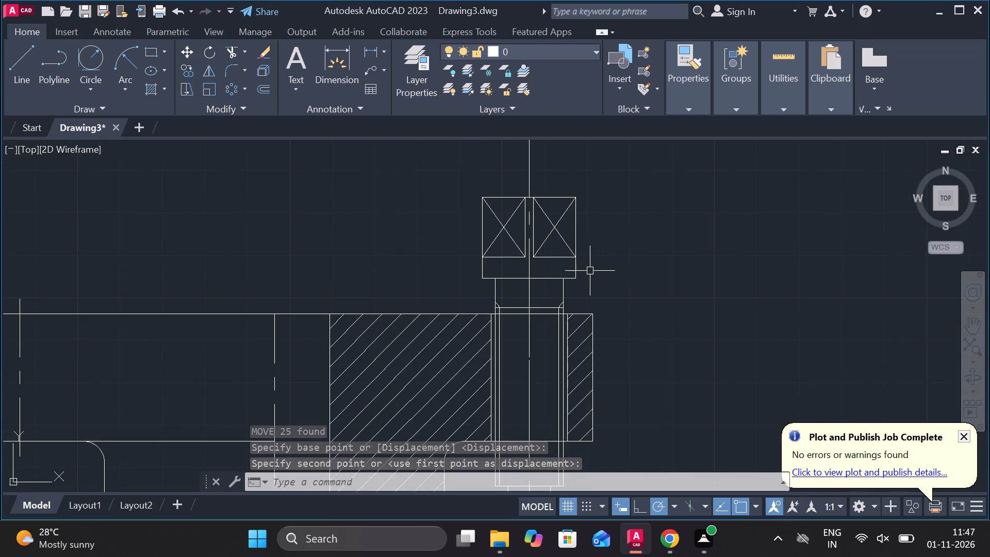
click(590, 271)
click(432, 173)
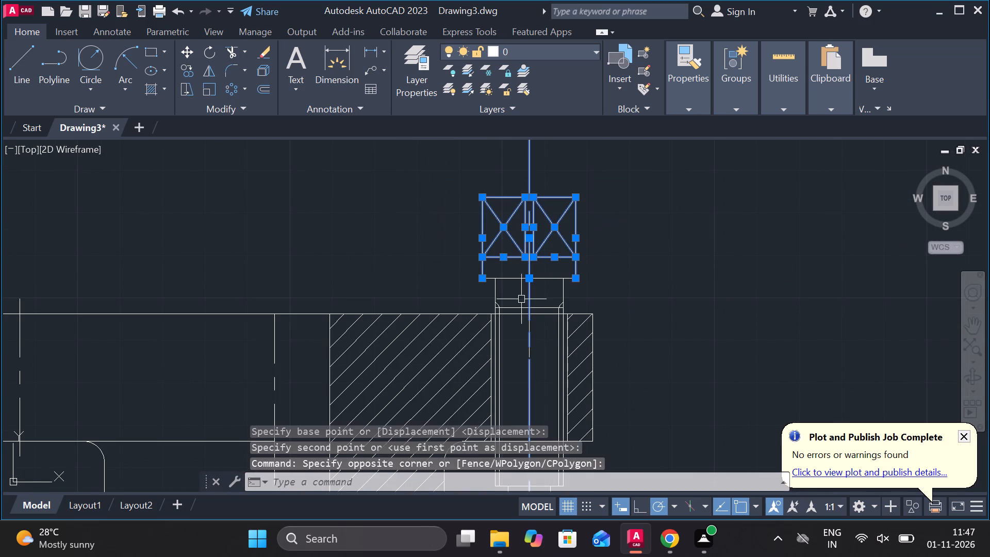
scroll(498, 291, up, 2)
click(486, 291)
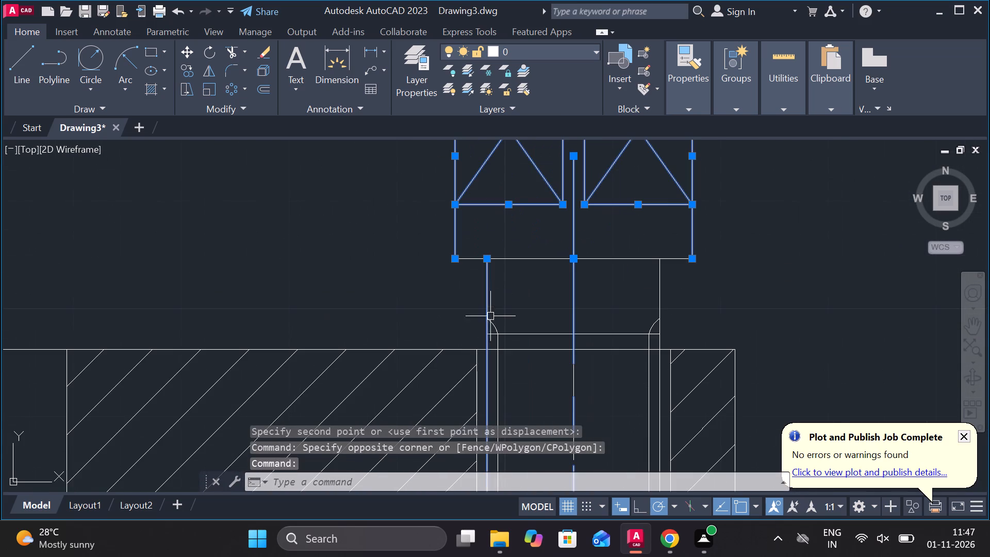
click(493, 321)
click(532, 335)
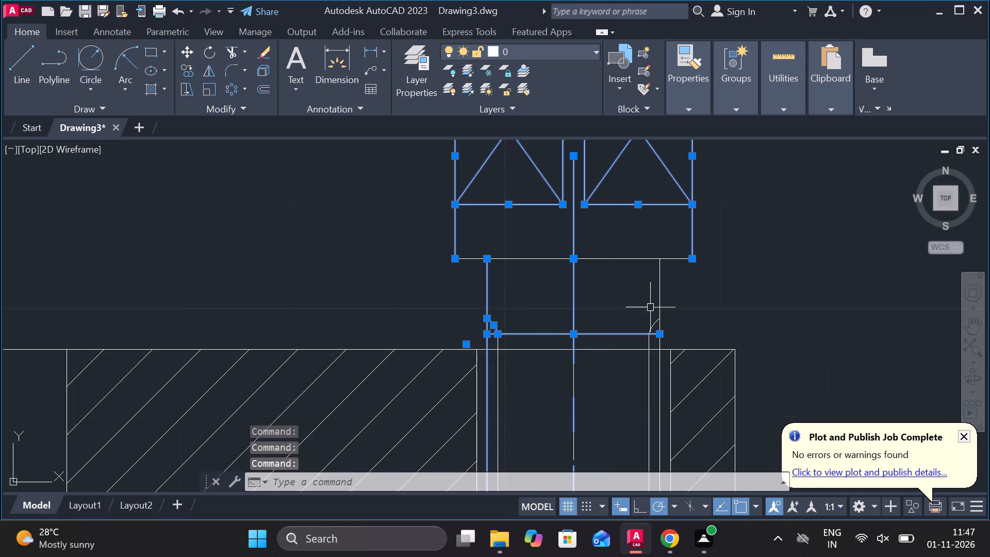
click(662, 293)
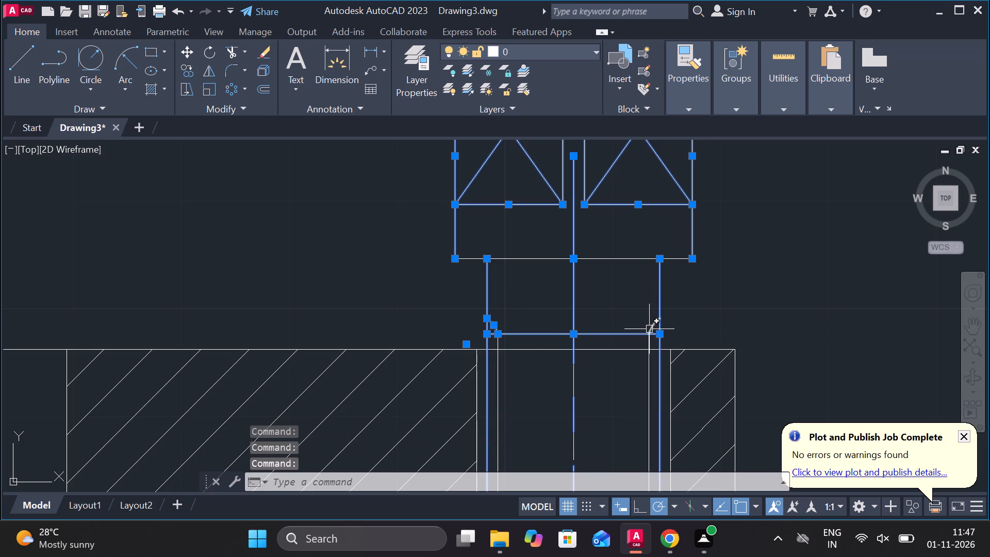
click(649, 329)
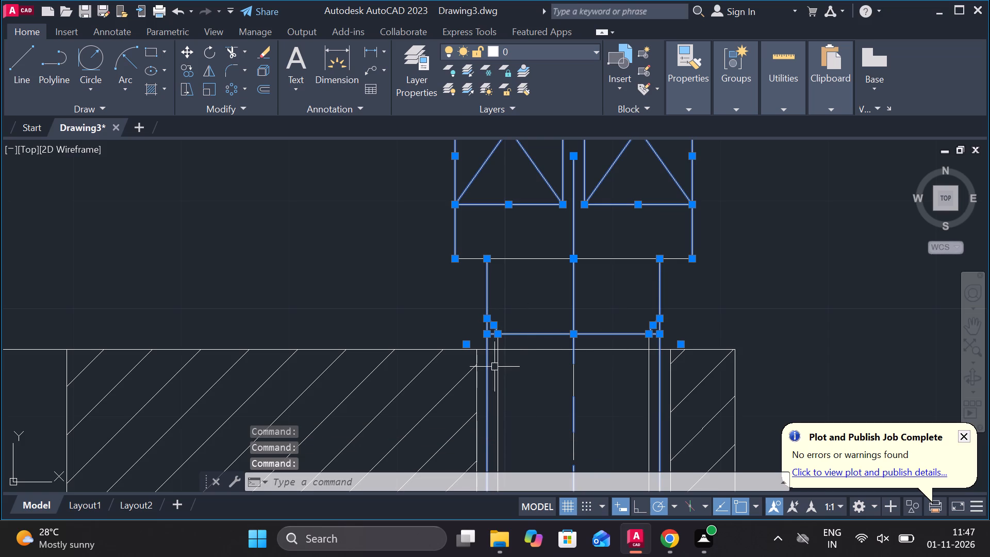
click(500, 363)
click(650, 371)
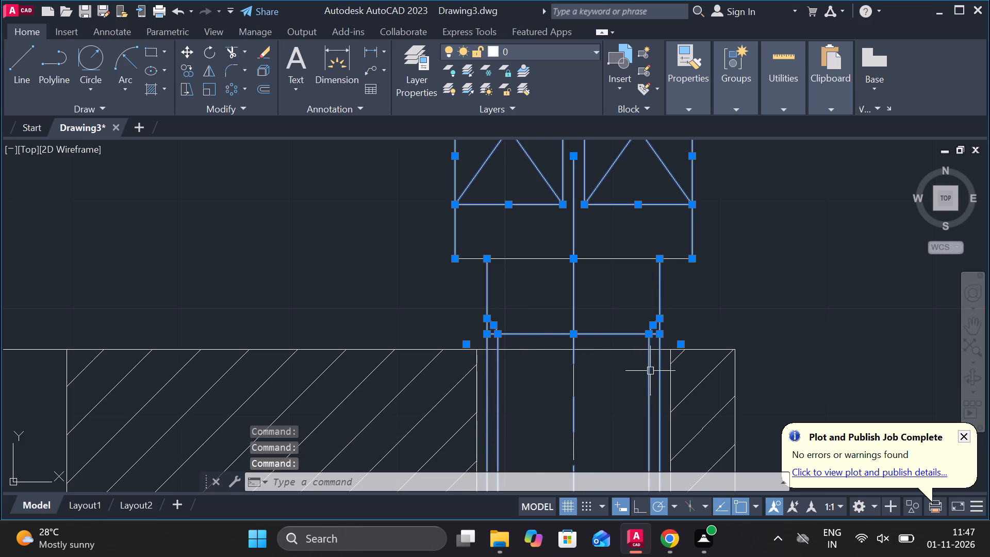
scroll(599, 377, down, 1)
middle_drag(603, 396, 610, 285)
middle_drag(592, 362, 599, 256)
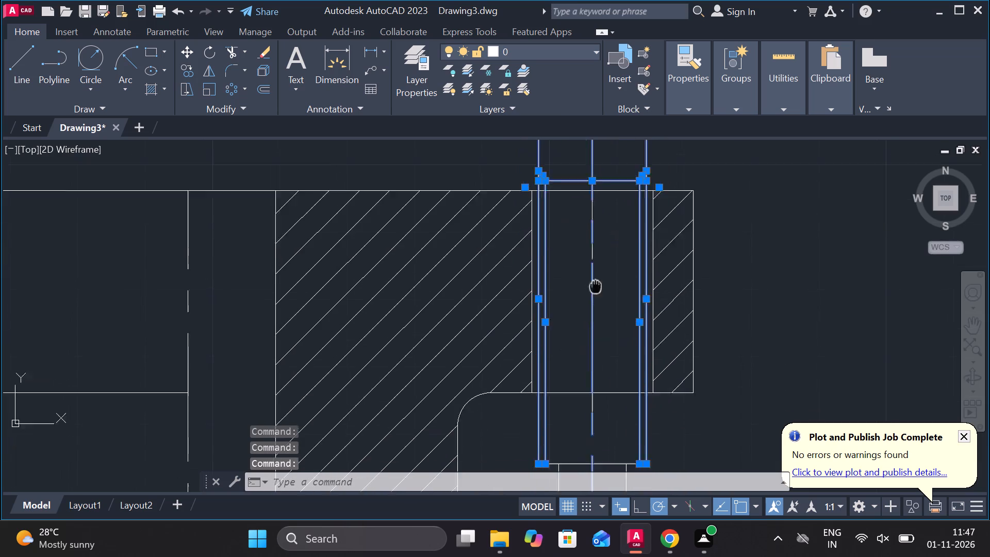
middle_drag(599, 256, 599, 244)
scroll(589, 428, up, 1)
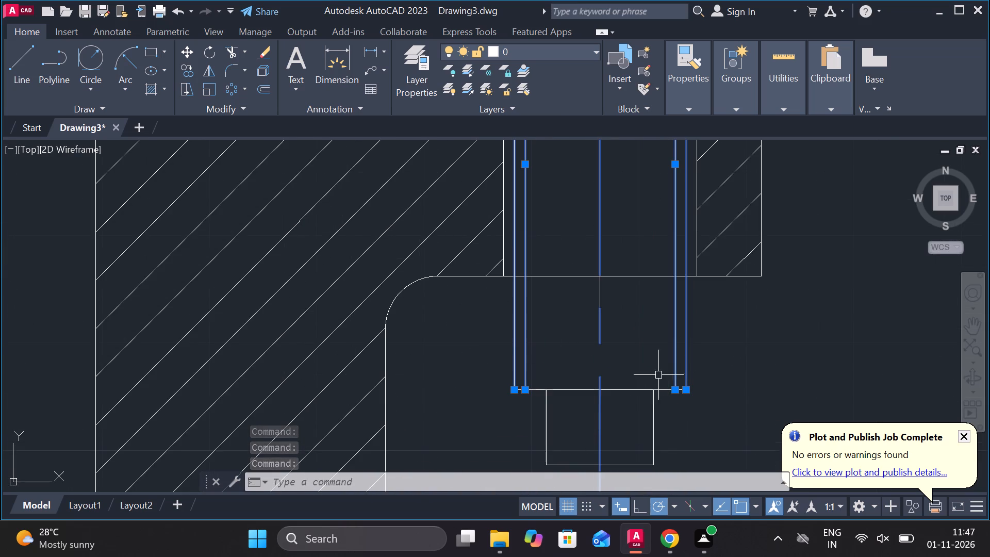
click(648, 387)
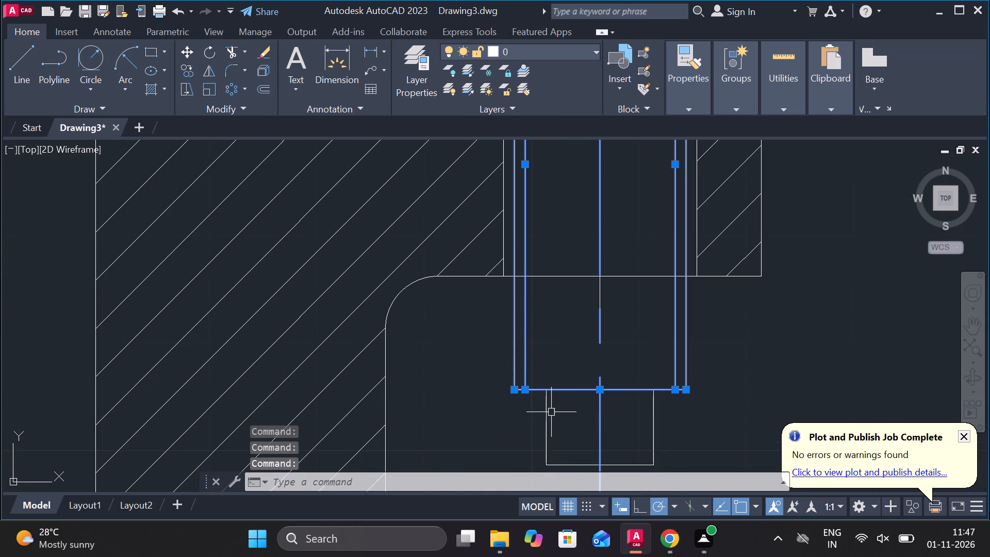
click(547, 417)
middle_drag(548, 418, 523, 335)
click(552, 387)
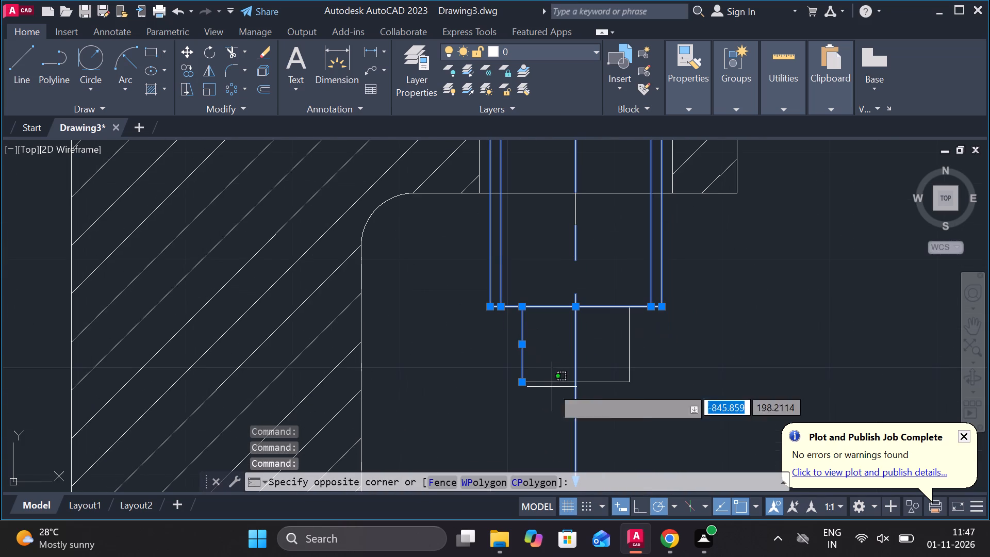
click(623, 380)
click(615, 380)
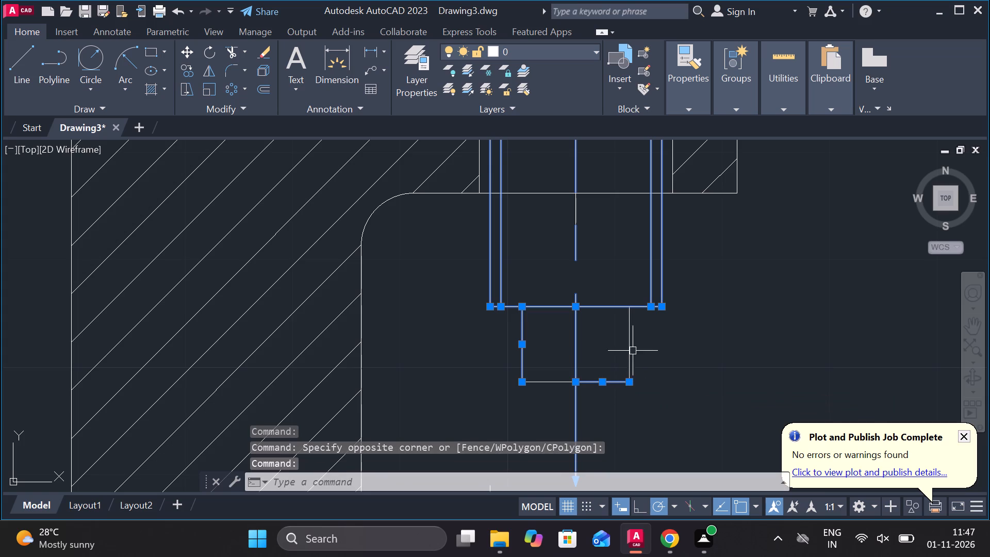
click(633, 350)
click(548, 380)
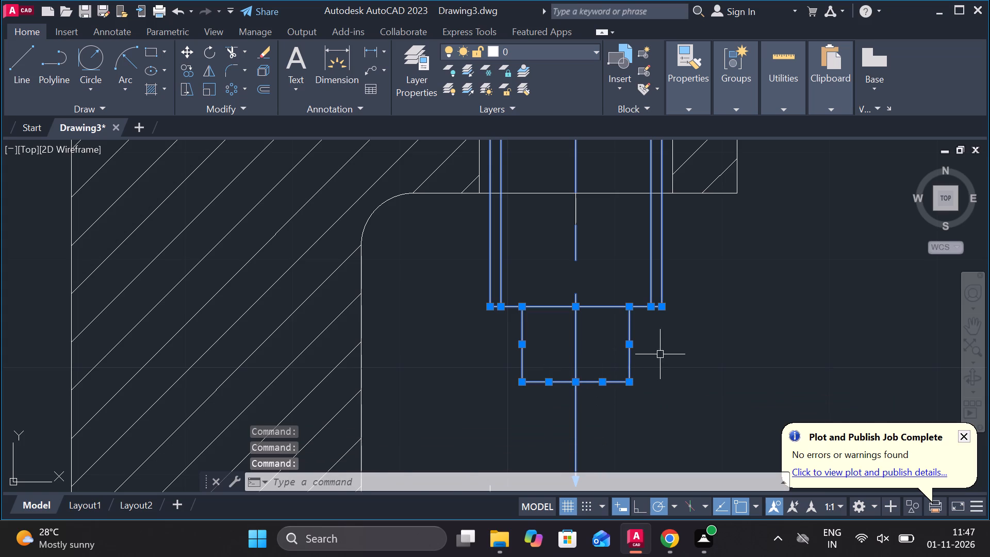
scroll(661, 353, down, 1)
text(MI)
key(Return)
scroll(696, 326, down, 2)
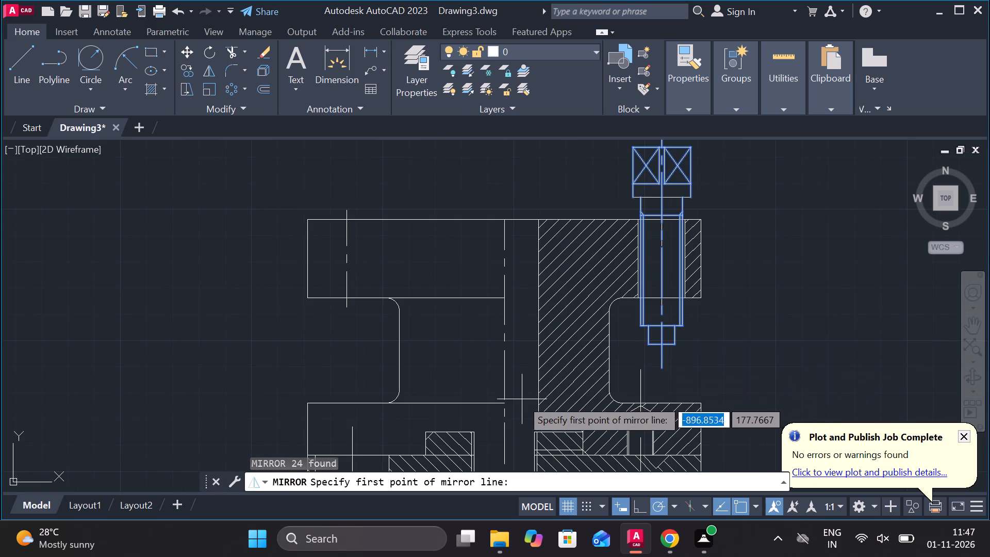
click(507, 402)
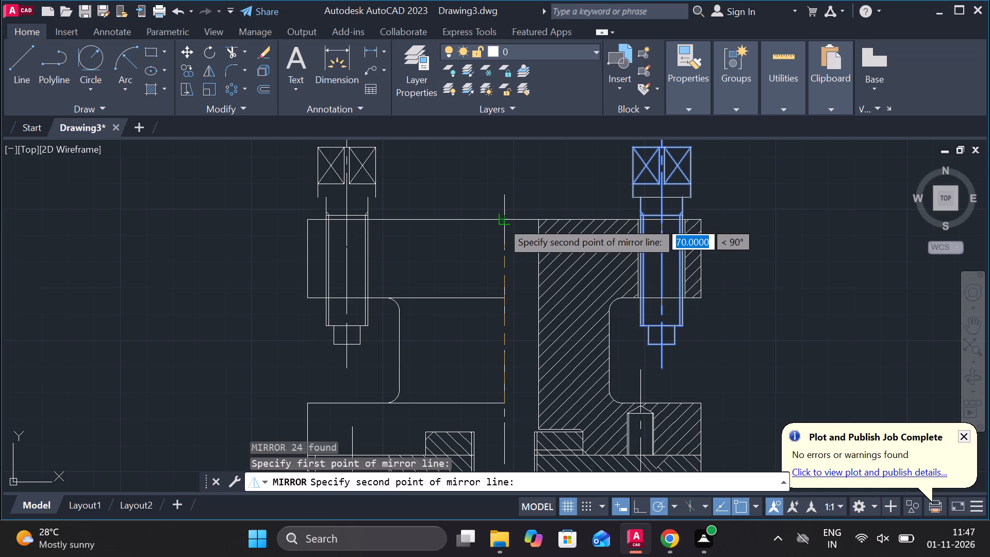
click(502, 221)
click(526, 282)
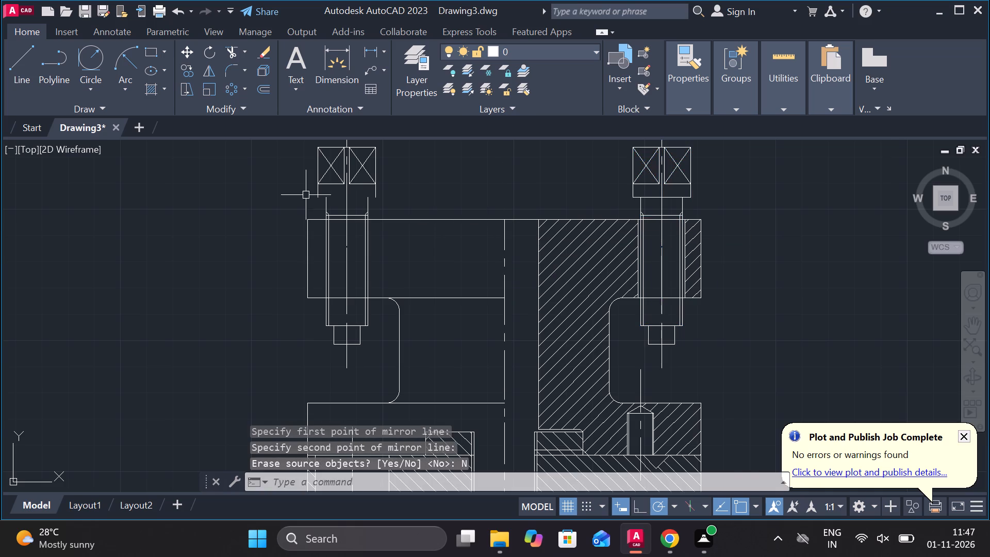
Draw the missing horizontal line closing the underside of the mirrored left screw's head.
scroll(306, 195, up, 1)
middle_drag(364, 245, 364, 251)
key(l)
key(Return)
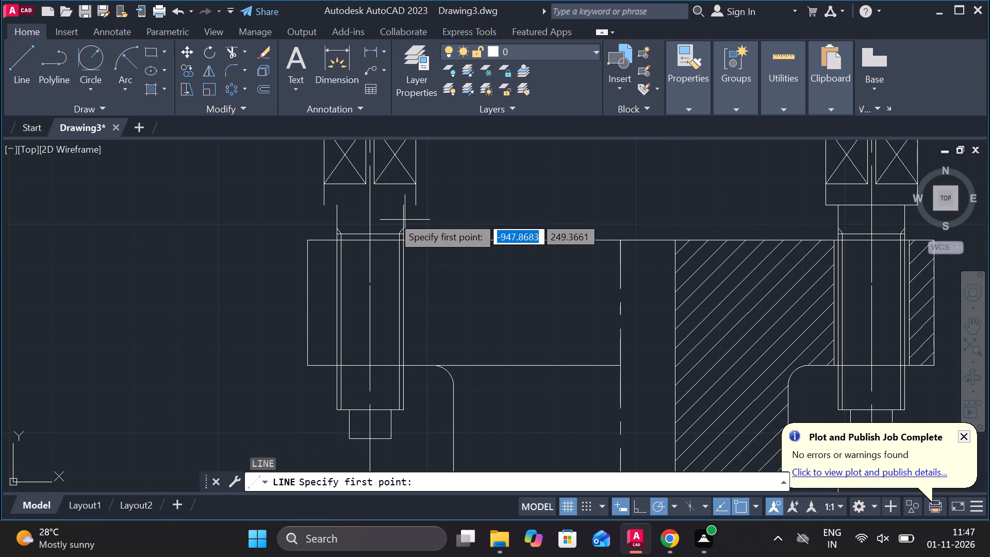
click(325, 208)
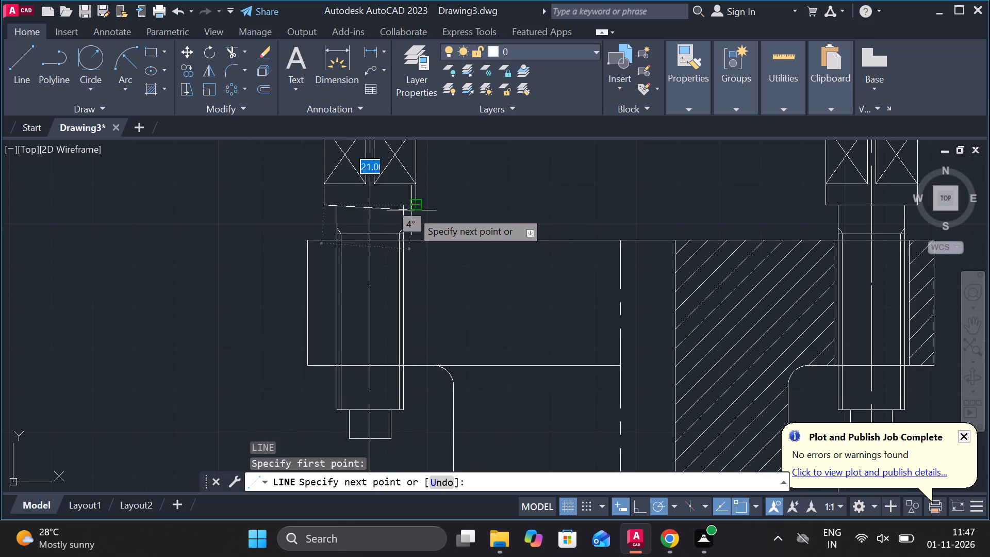
click(412, 207)
key(Escape)
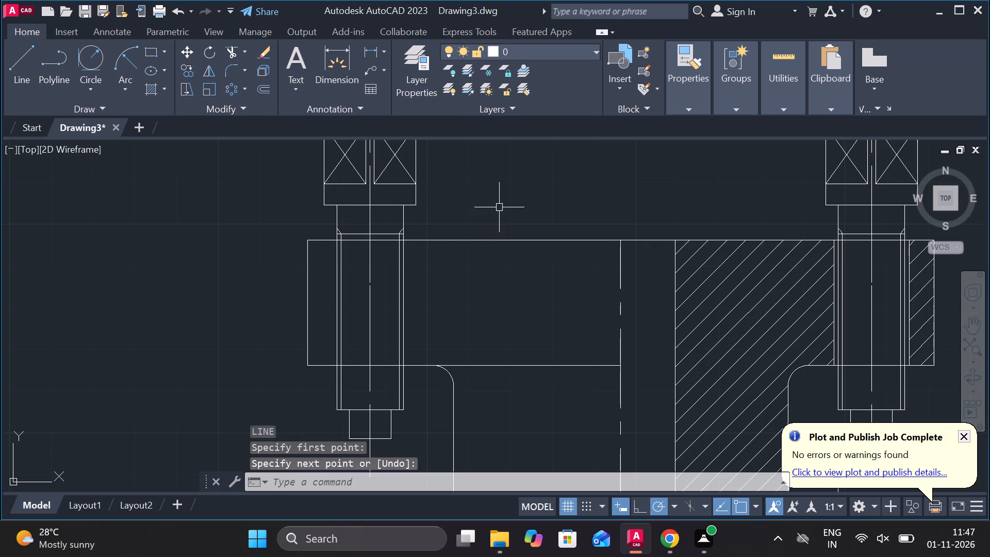
Move the slotted-head screw by the midpoint of its head's underside onto the seat of the counterbored hole in the assembly's lower left base.
scroll(501, 207, down, 2)
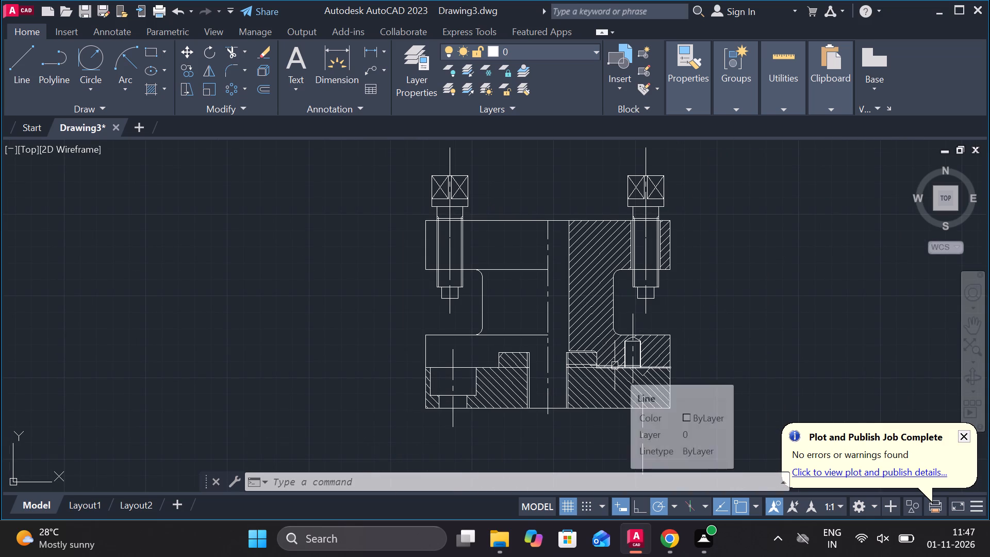
scroll(810, 309, down, 2)
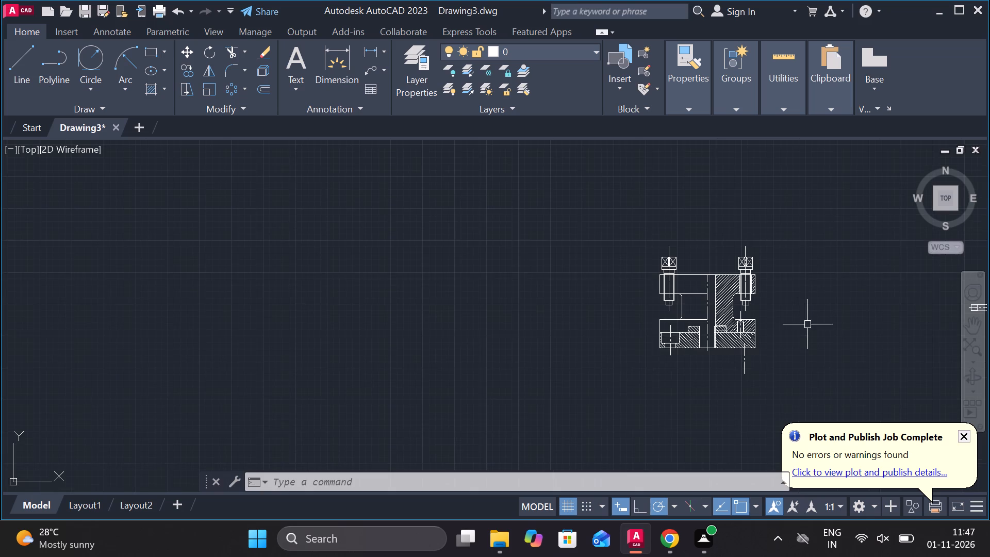
middle_drag(807, 324, 614, 292)
scroll(798, 337, up, 2)
middle_drag(794, 337, 648, 250)
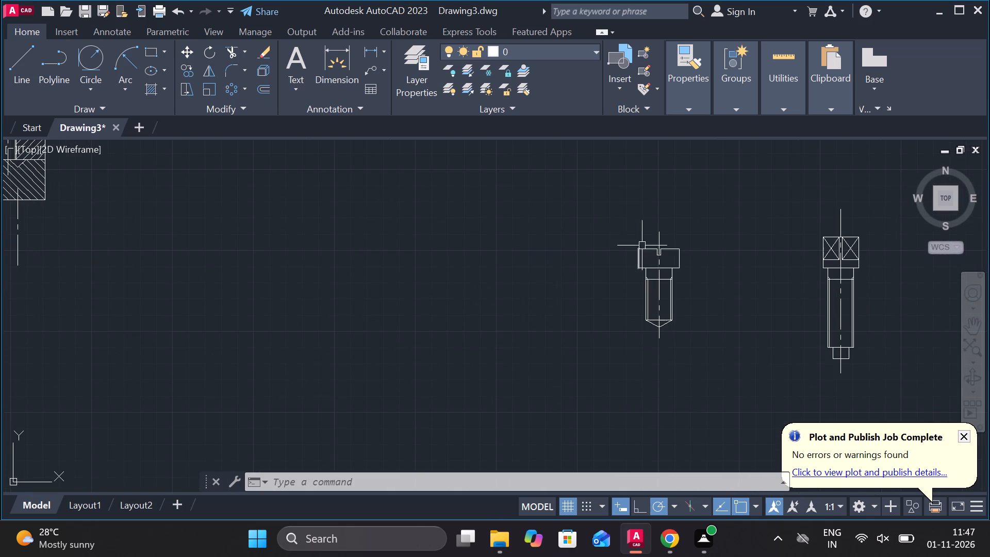
click(620, 218)
click(711, 354)
key(m)
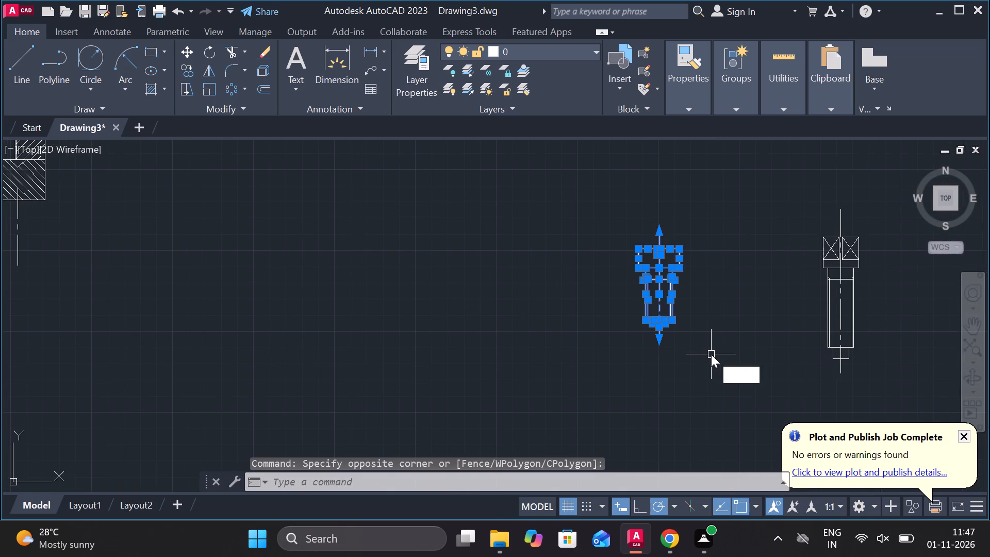
key(Return)
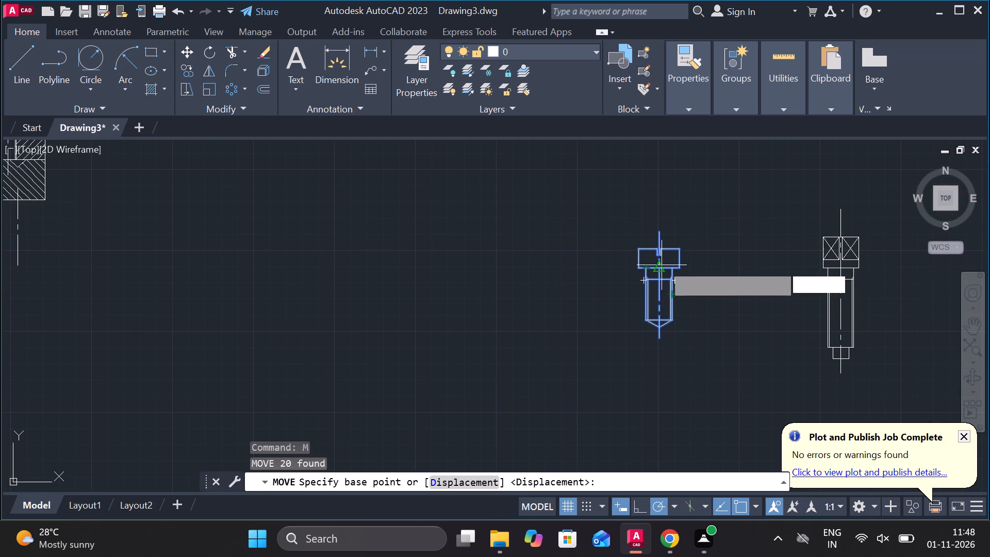
click(663, 264)
scroll(665, 268, down, 2)
scroll(332, 236, up, 3)
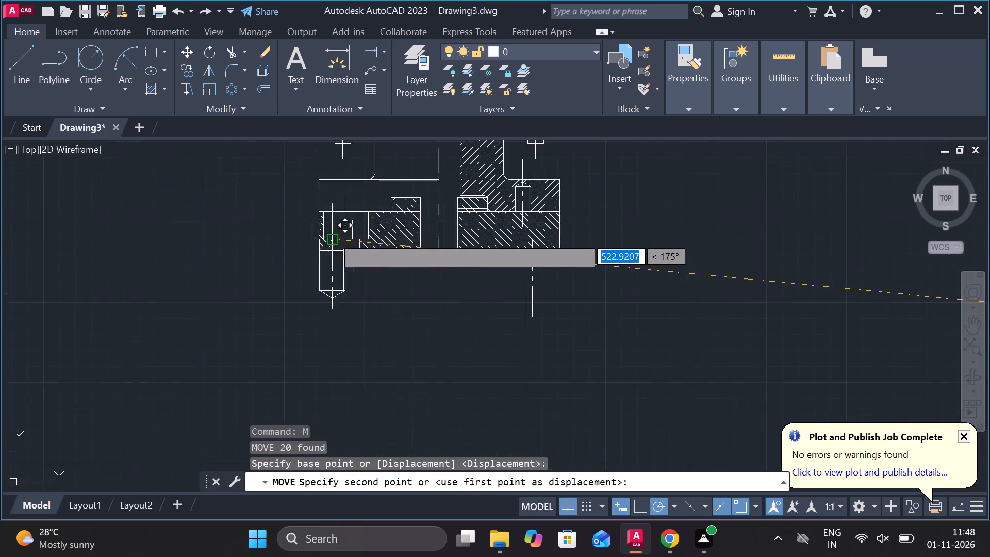
scroll(343, 241, up, 1)
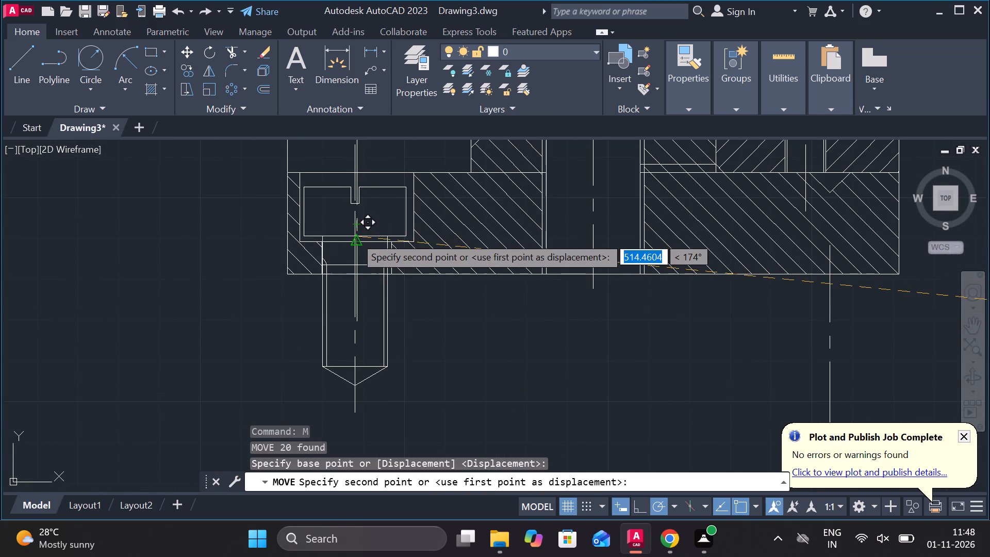
click(355, 236)
scroll(432, 298, down, 1)
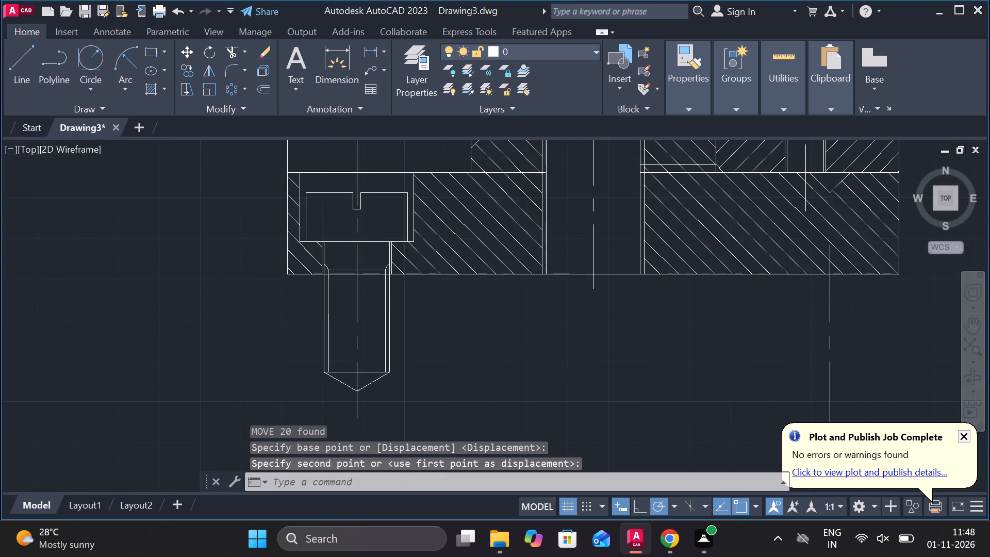
Move the tapered hatched part with the central bore by its underside centre onto the top of the assembly's vertical centre line.
scroll(432, 298, down, 3)
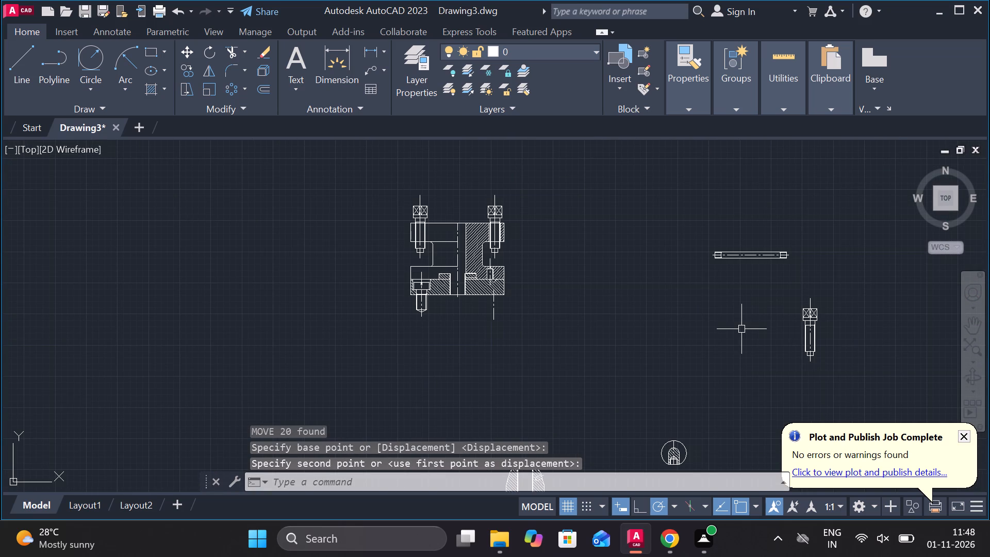
click(836, 374)
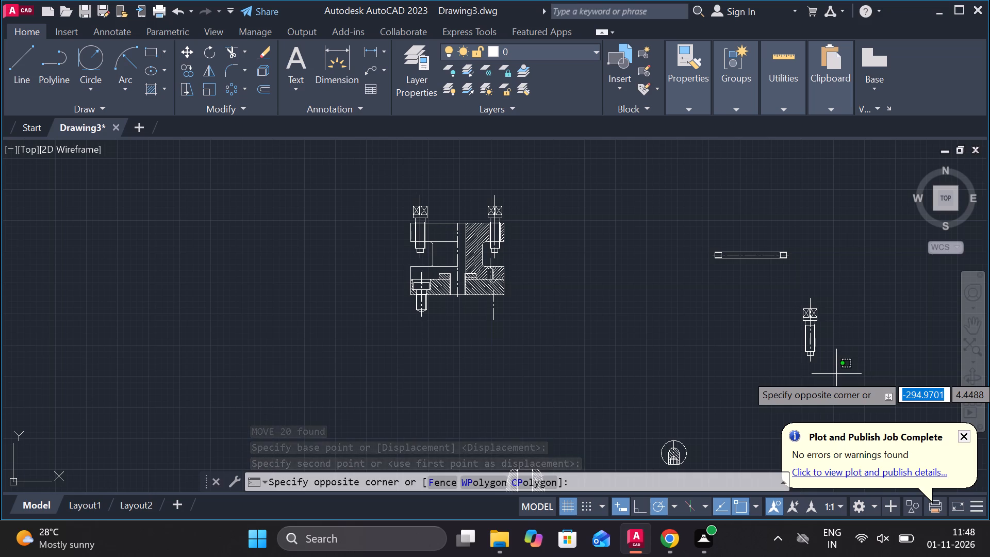
key(Escape)
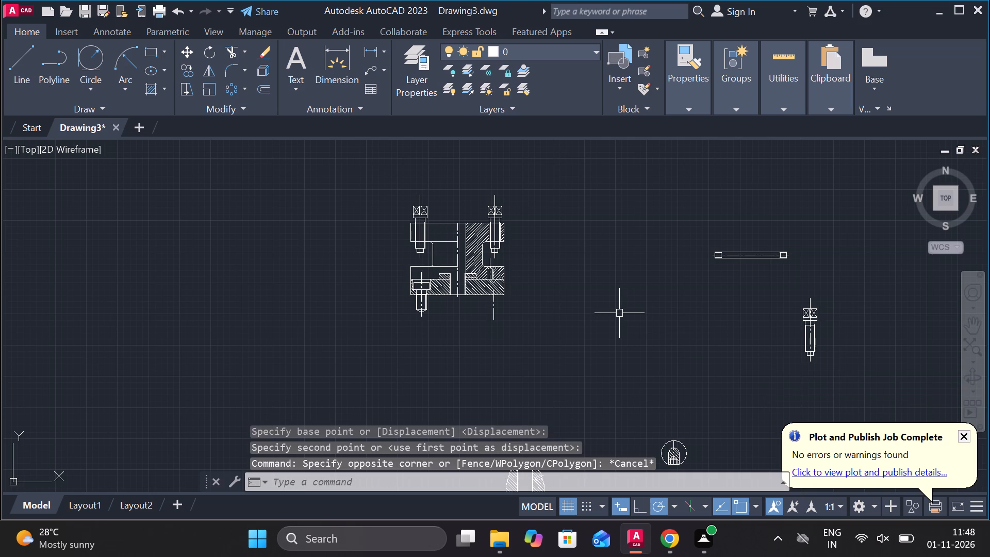
middle_drag(554, 315, 560, 171)
click(487, 291)
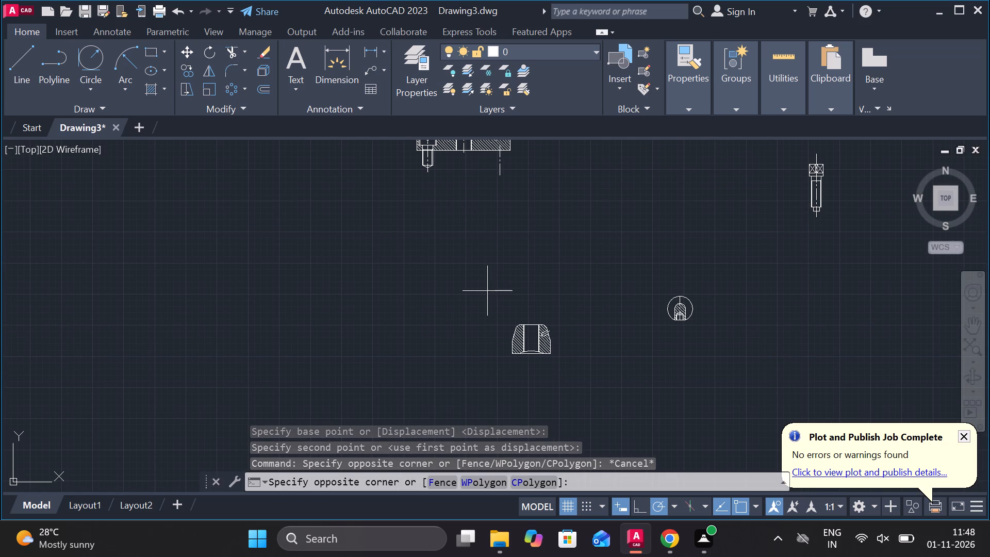
click(590, 375)
key(m)
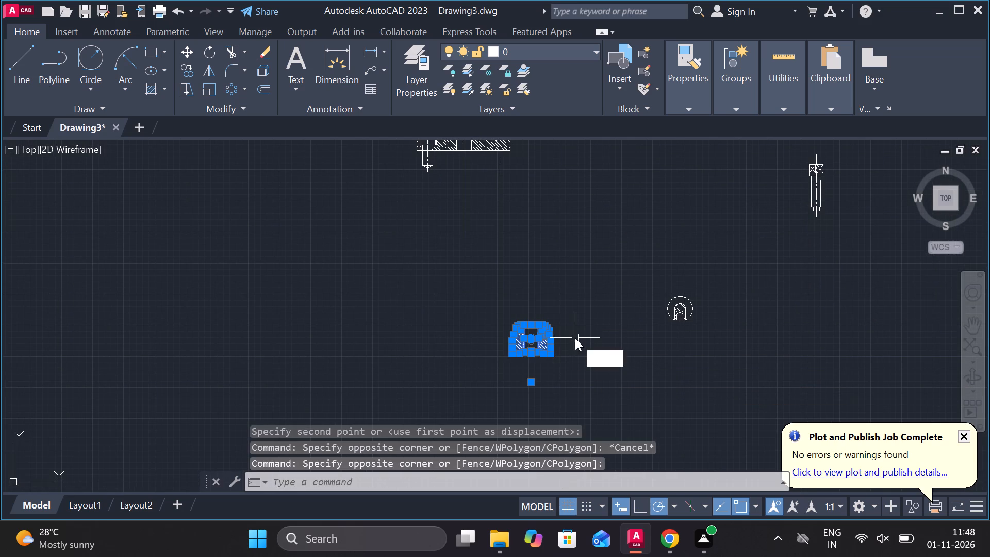
key(Return)
scroll(492, 305, up, 2)
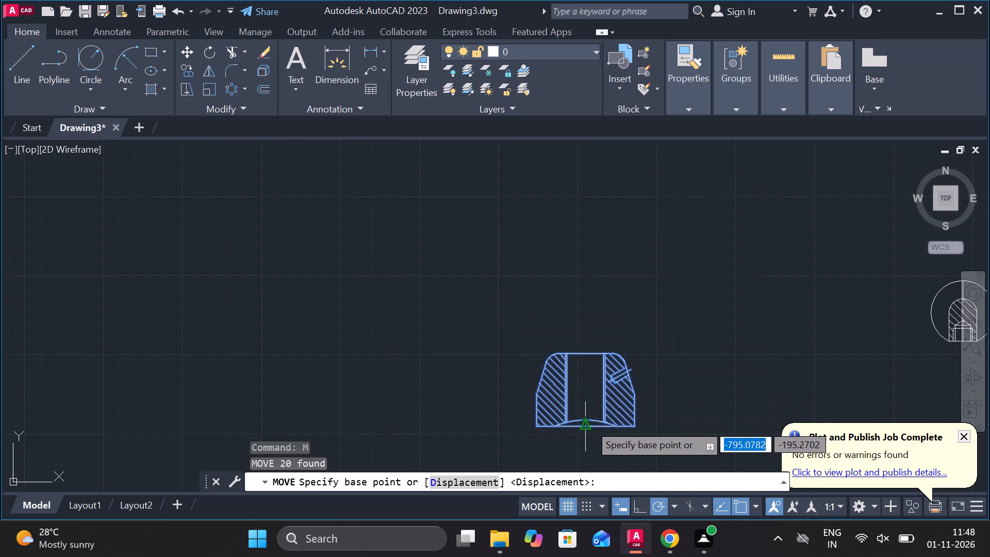
click(589, 424)
middle_drag(560, 346, 545, 433)
middle_drag(510, 293, 510, 434)
scroll(515, 357, down, 1)
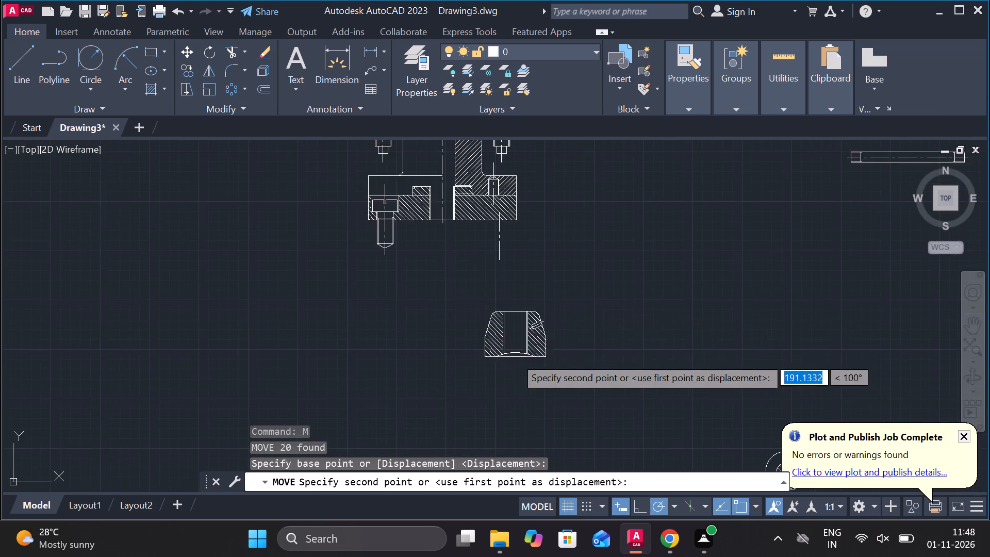
middle_drag(476, 305, 479, 442)
scroll(457, 240, up, 2)
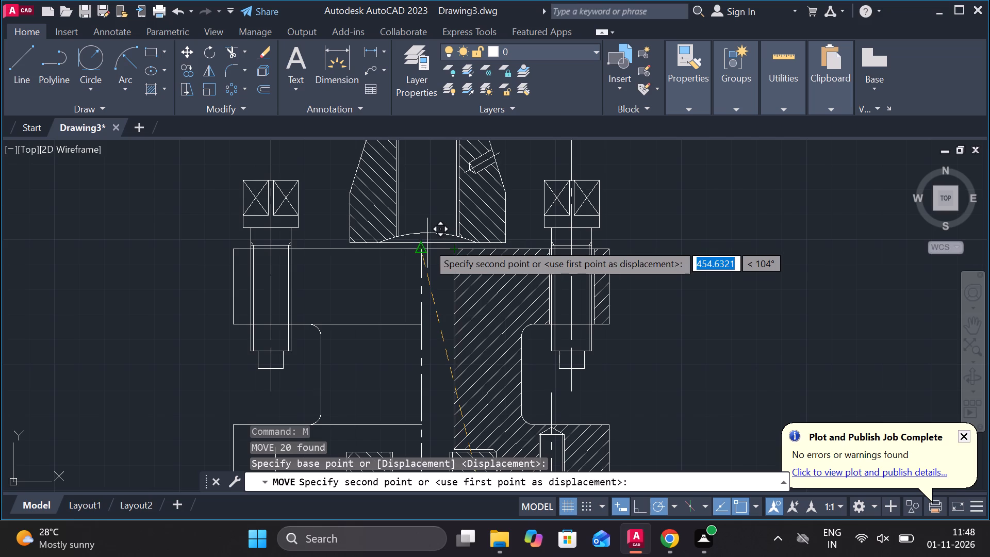
click(421, 248)
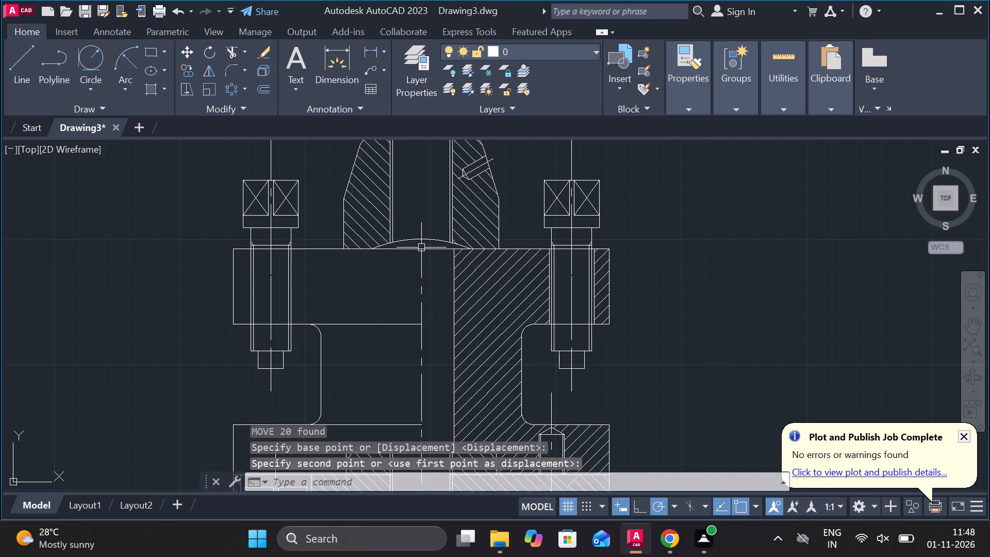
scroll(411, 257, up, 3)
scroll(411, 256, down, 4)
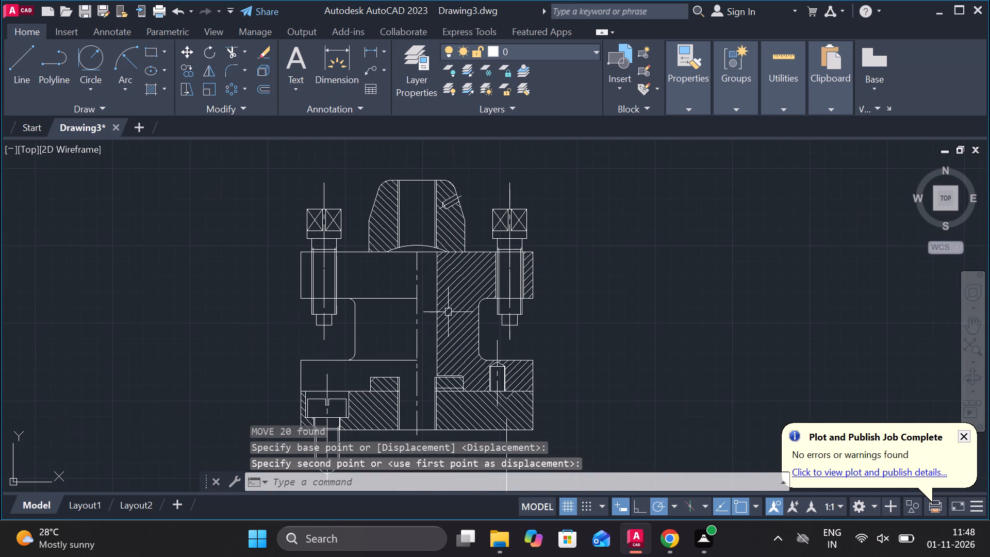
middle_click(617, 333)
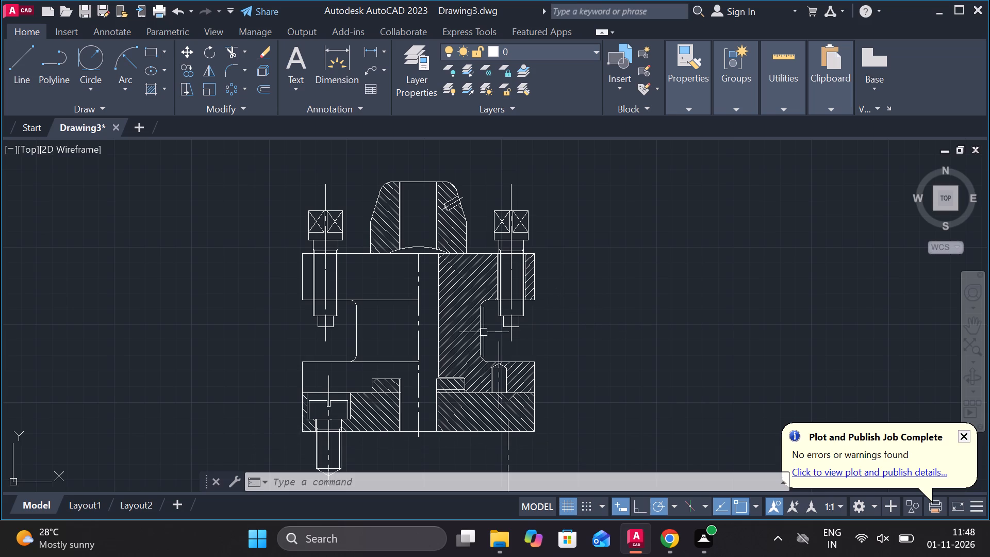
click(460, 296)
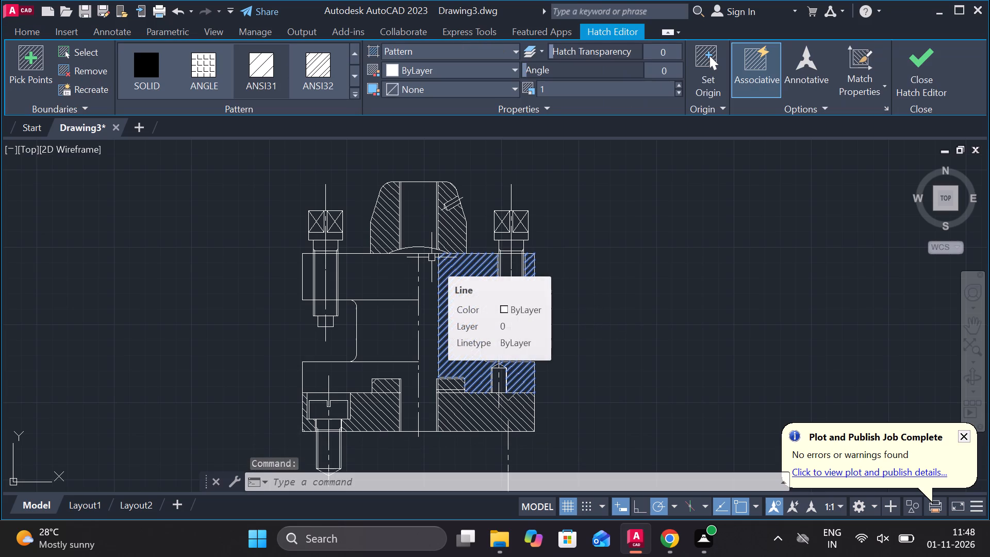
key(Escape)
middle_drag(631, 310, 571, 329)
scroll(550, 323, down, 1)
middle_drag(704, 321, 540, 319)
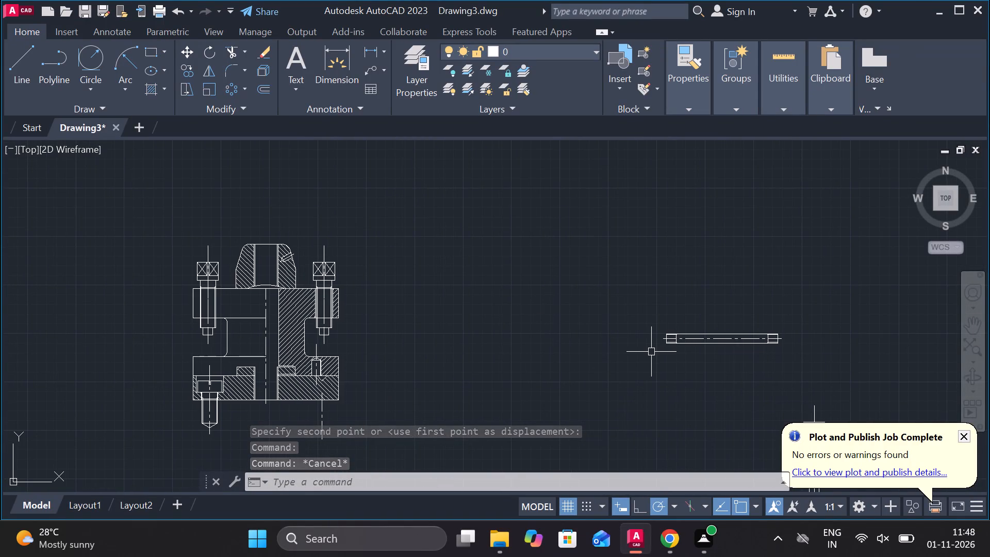
Erase the hatch of the tapered part on top of the assembly.
scroll(252, 249, up, 2)
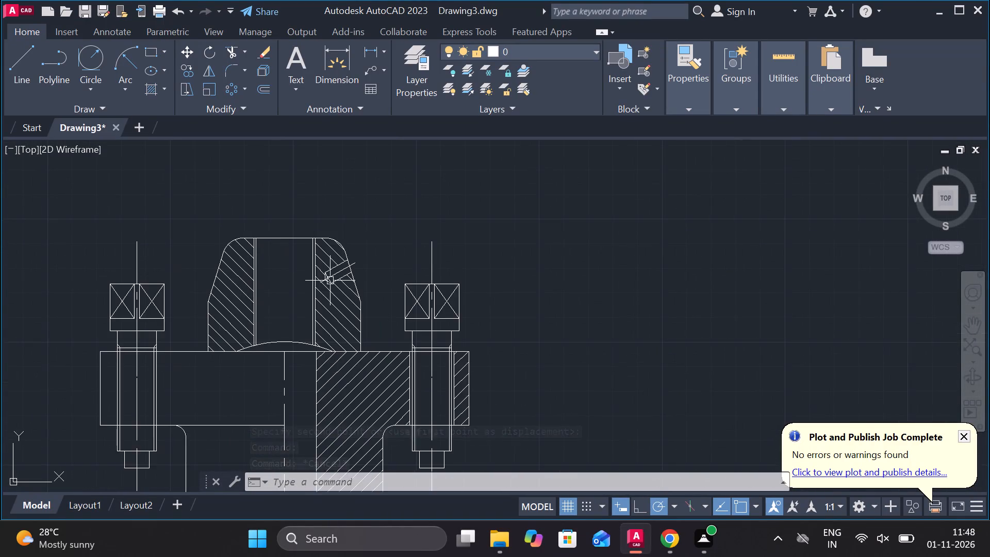
middle_drag(333, 282, 341, 283)
scroll(341, 283, up, 1)
click(353, 289)
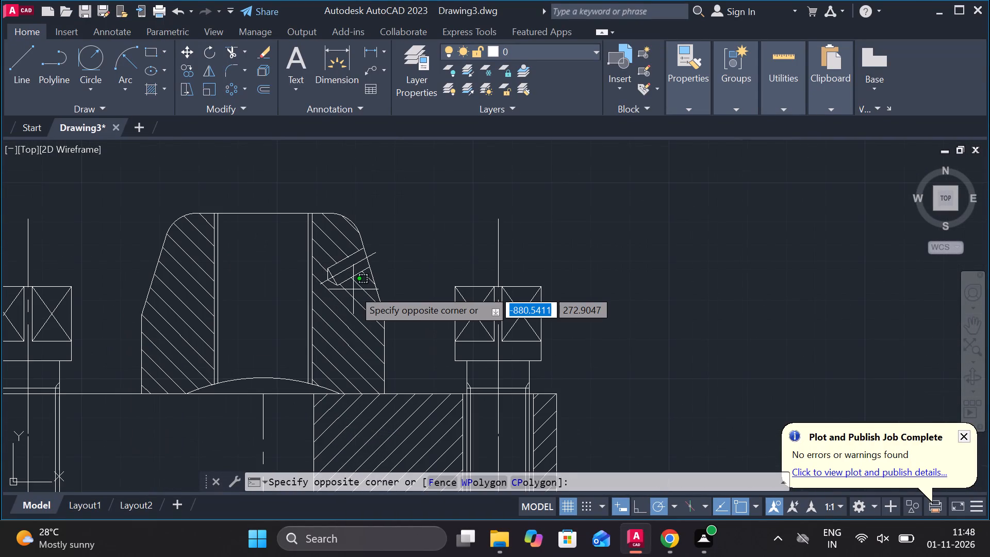
key(Escape)
key(grave)
key(Escape)
click(363, 304)
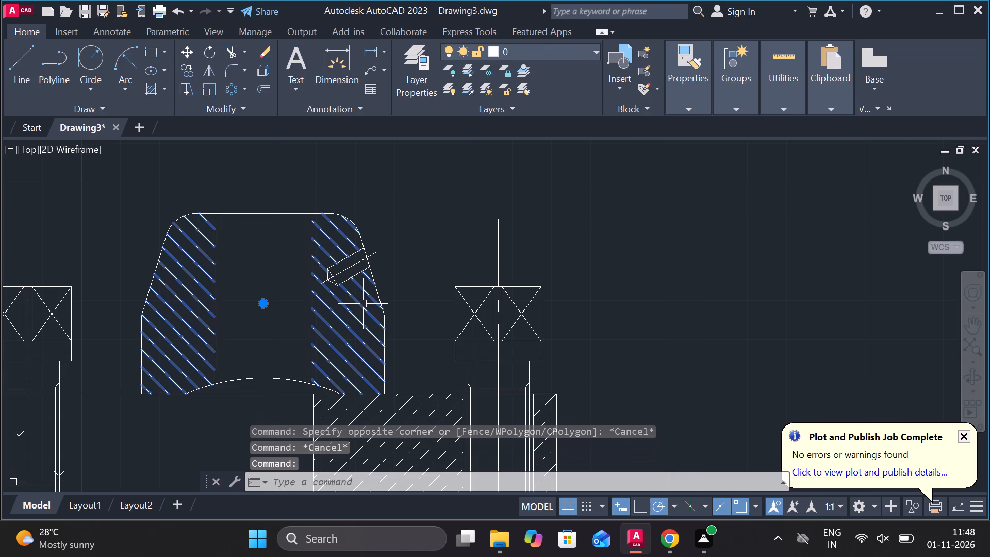
text(E)
key(space)
Erase all the lines of the small angled hole in the tapered part's right wall.
click(363, 304)
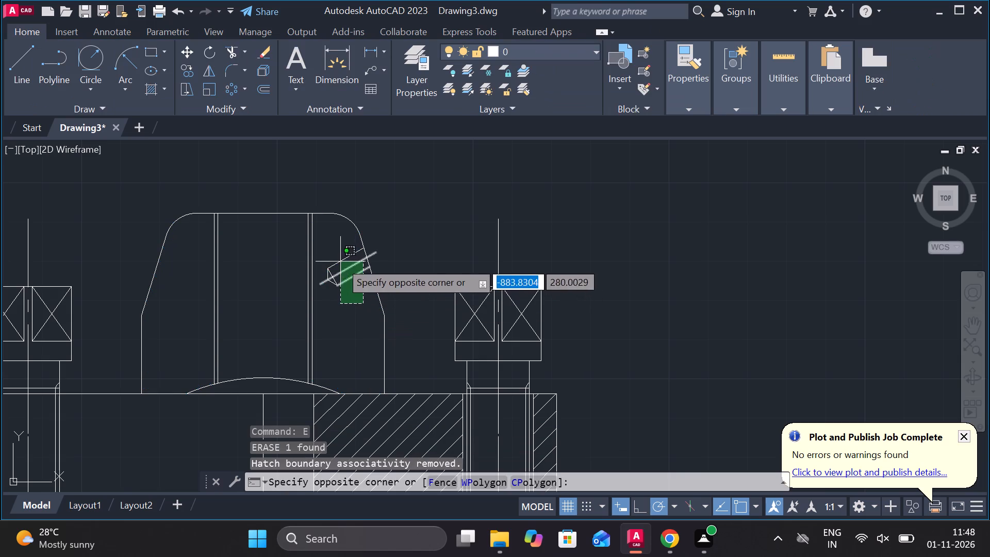
click(340, 261)
text(E)
key(space)
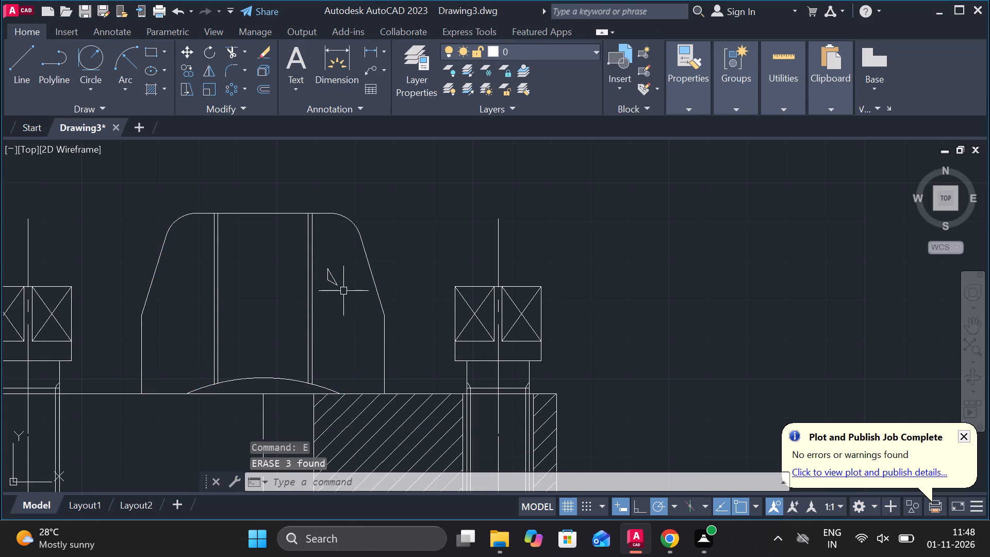
click(349, 294)
click(323, 271)
text(E)
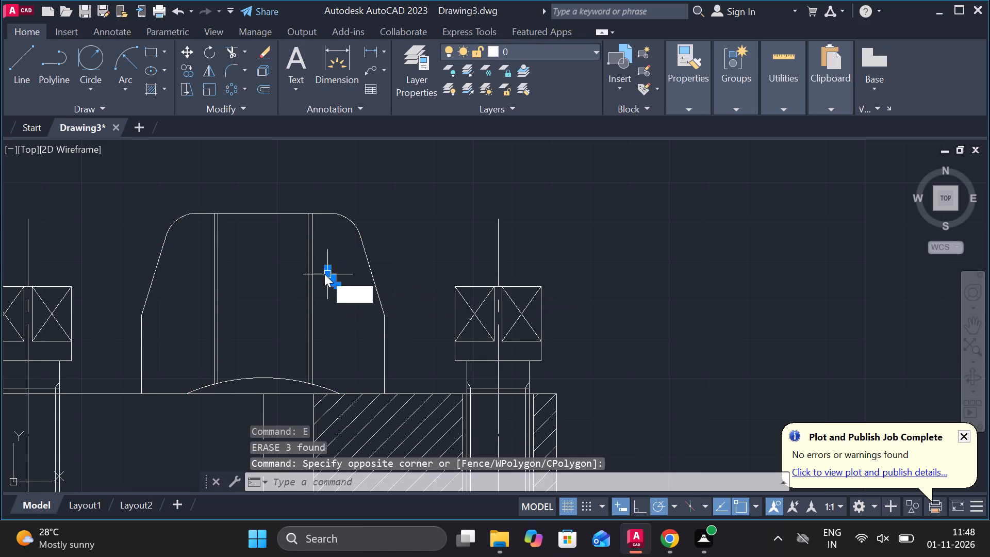
key(space)
Draw a horizontal line about 23 long across the tapered part's bore, between the two inner bore lines.
scroll(331, 275, down, 2)
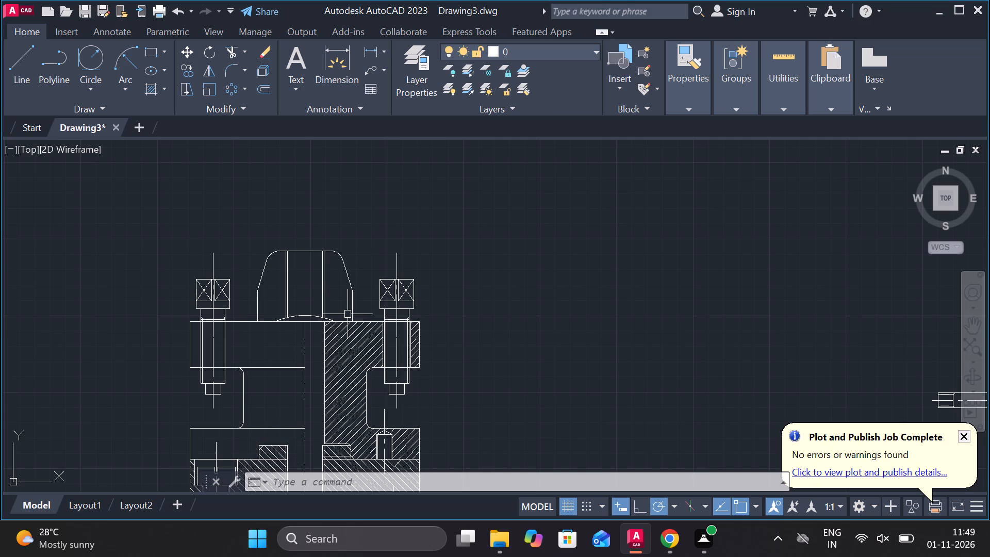
scroll(395, 324, down, 1)
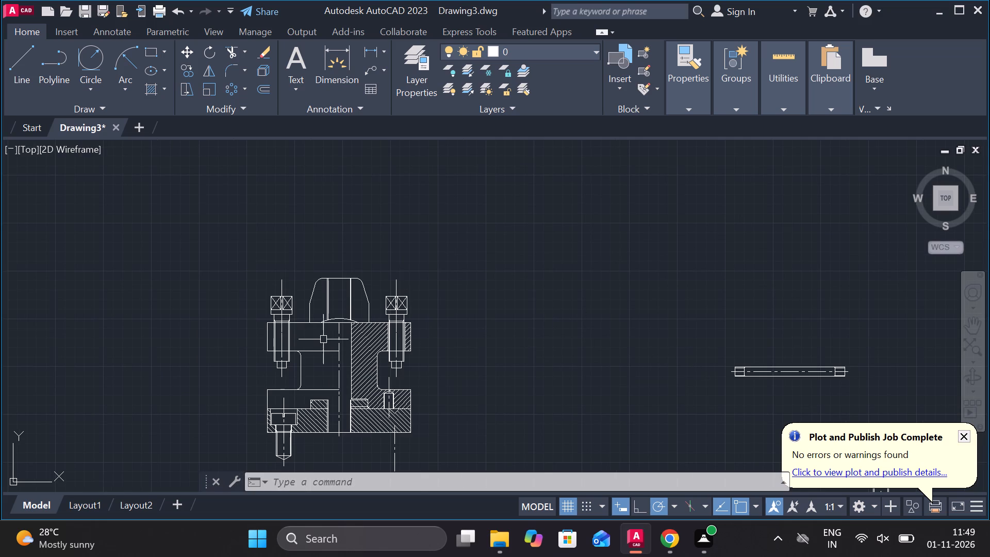
scroll(324, 347, up, 1)
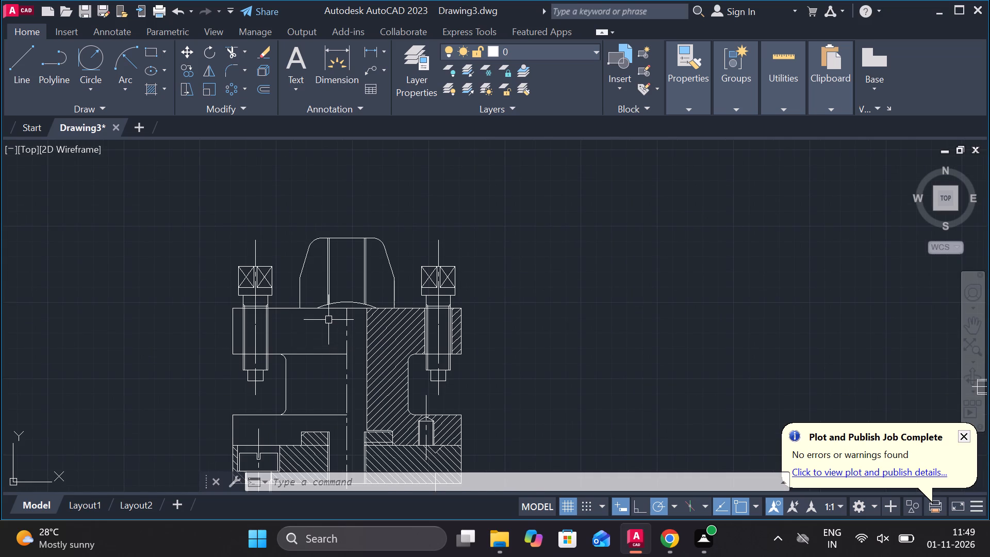
scroll(329, 299, up, 2)
middle_drag(342, 299, 365, 372)
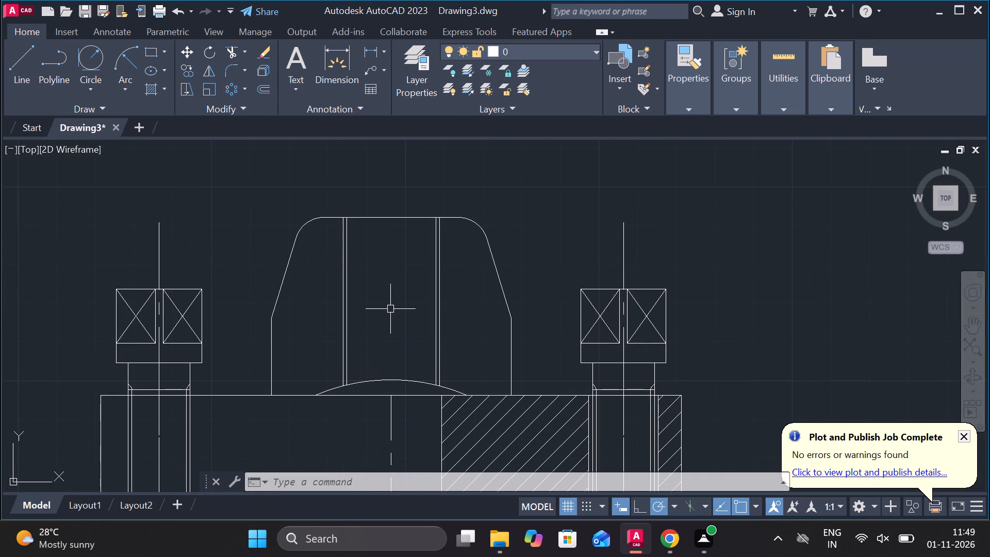
key(l)
key(Return)
click(345, 283)
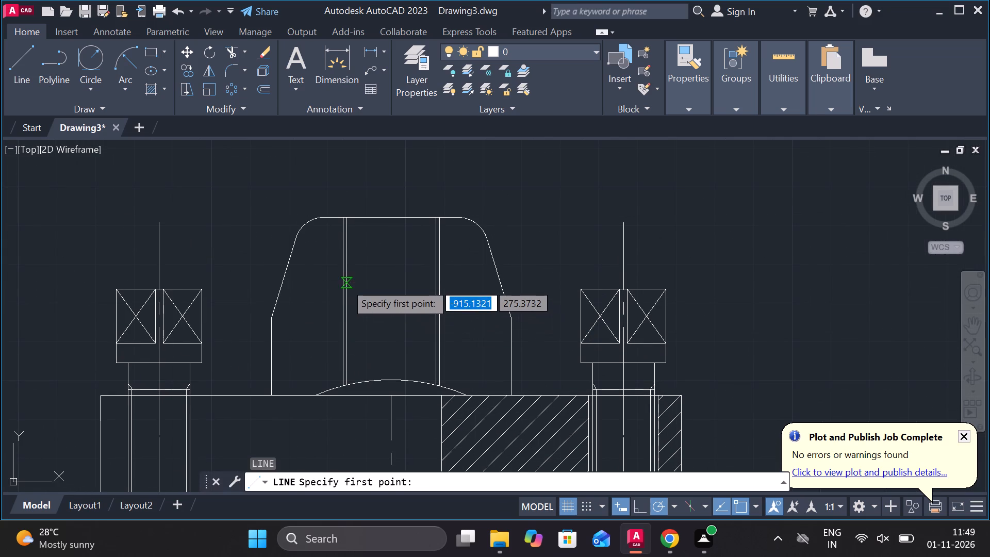
click(433, 286)
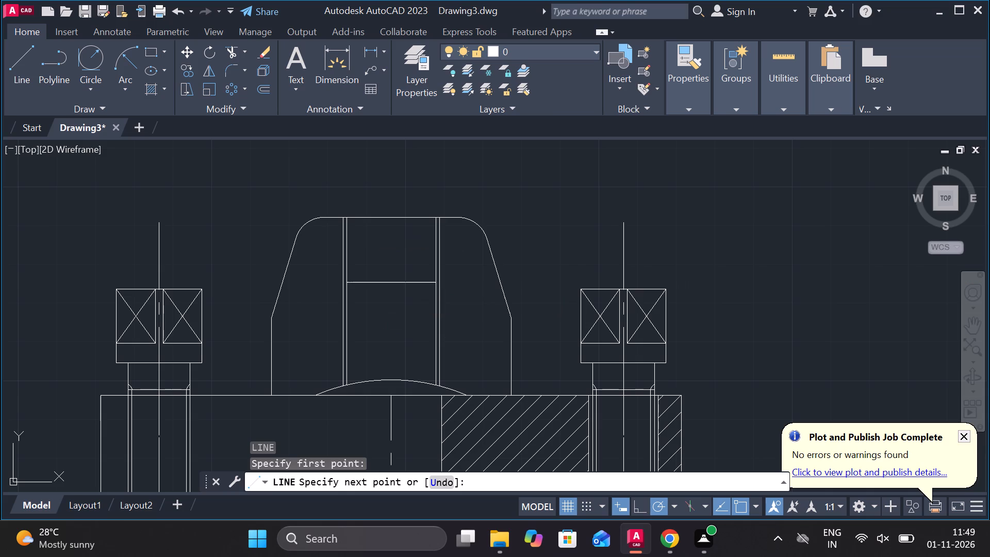
key(Escape)
Stretch the left end of the horizontal bore line to the outer left bore line.
click(379, 285)
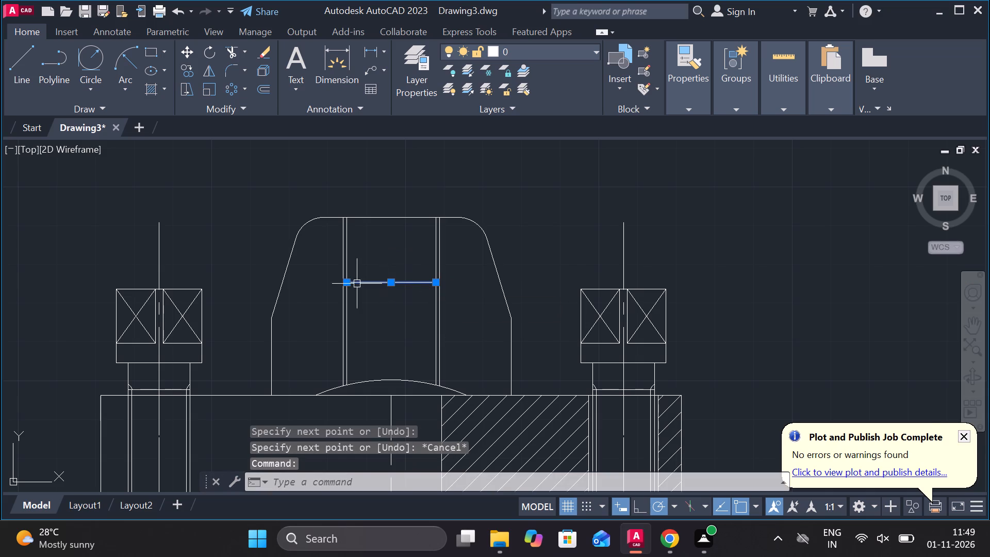
scroll(357, 284, up, 2)
click(326, 282)
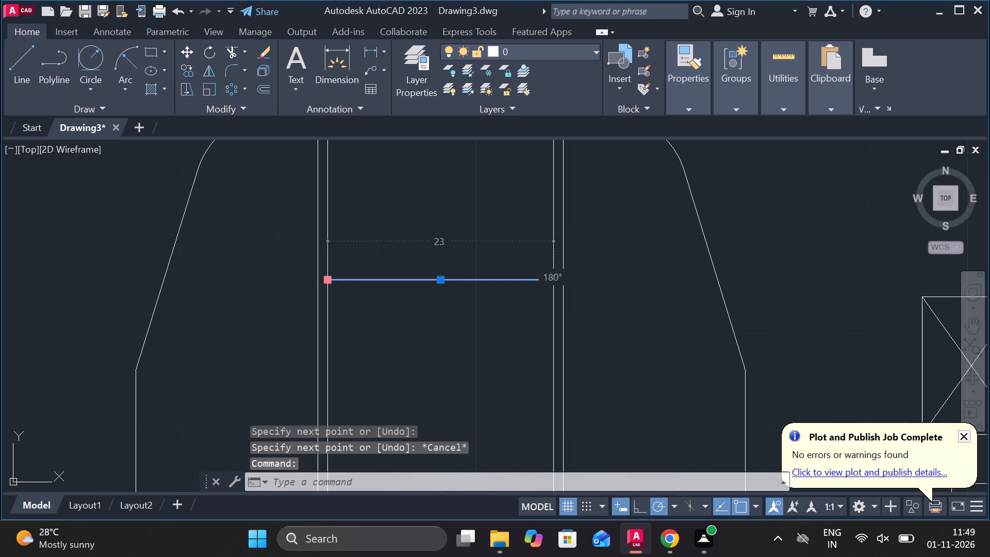
click(317, 282)
key(Escape)
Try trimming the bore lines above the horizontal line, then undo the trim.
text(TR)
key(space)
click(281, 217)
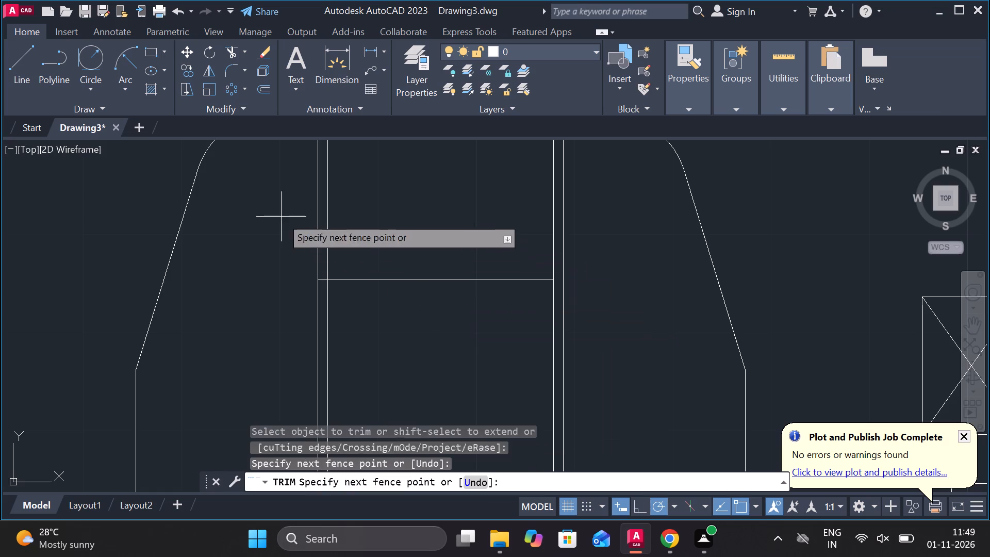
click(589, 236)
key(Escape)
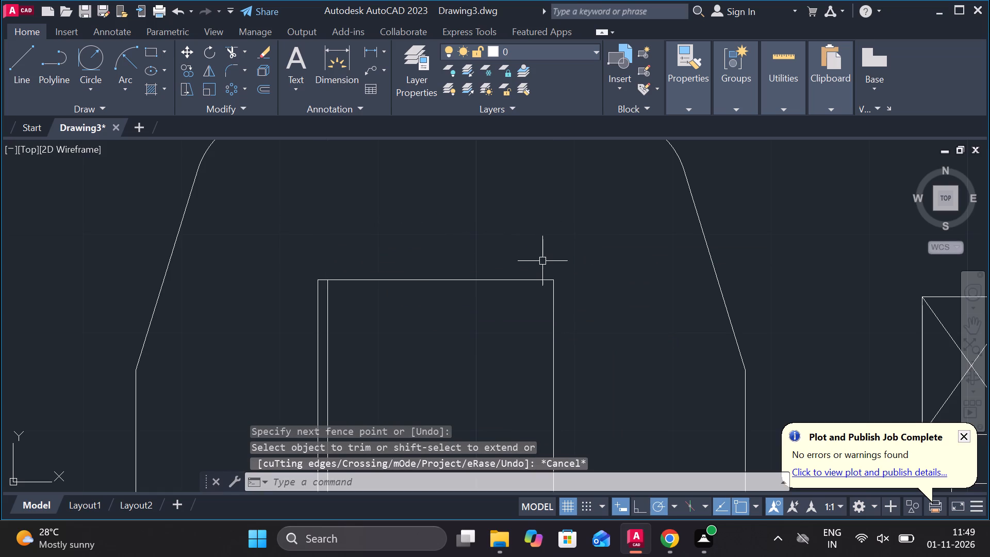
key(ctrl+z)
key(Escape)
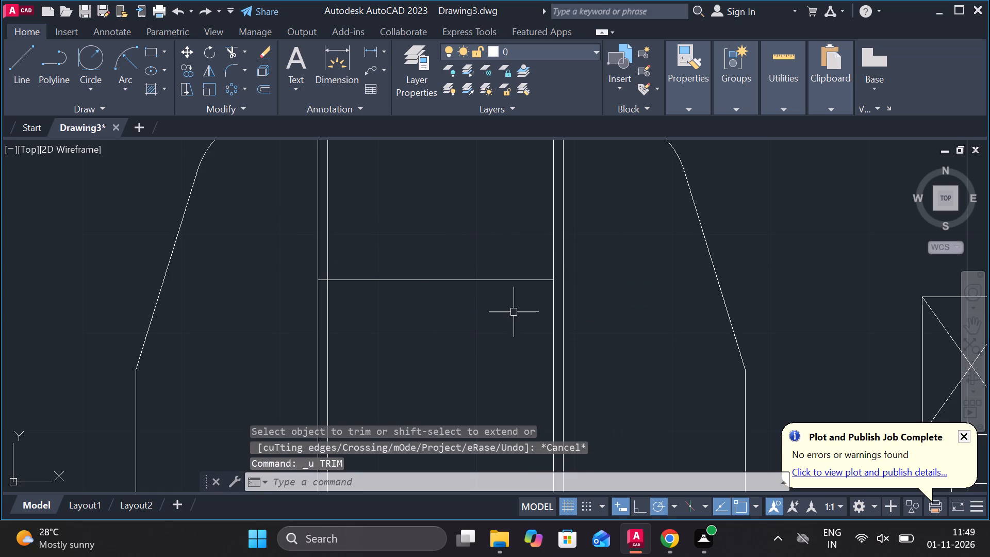
Extend the horizontal line's right end to the outer right bore line.
text(EX)
key(space)
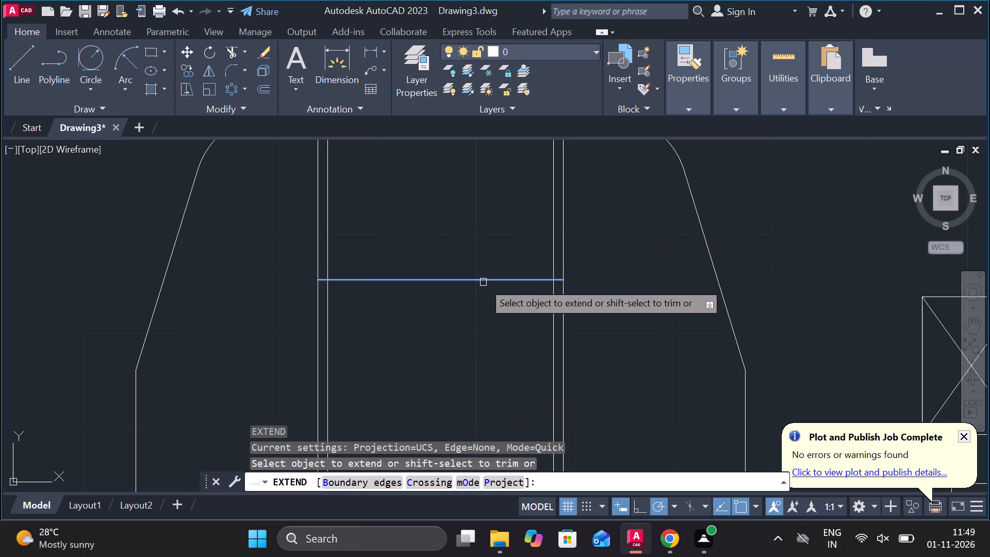
click(483, 282)
key(Escape)
Trim away the four vertical bore lines above the horizontal line so the tapered part has a blind hole.
text(TR)
key(space)
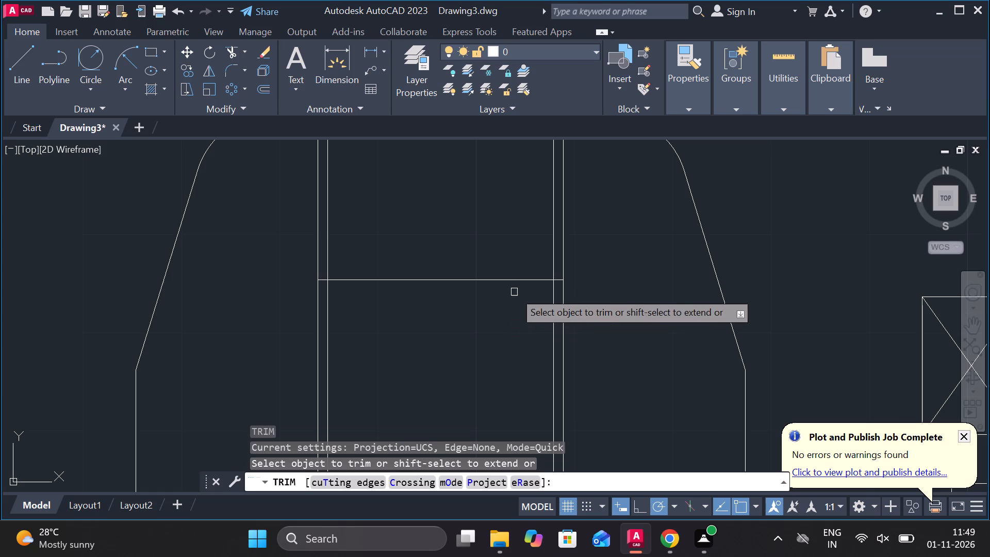
drag(579, 244, 569, 244)
click(267, 223)
scroll(352, 237, down, 2)
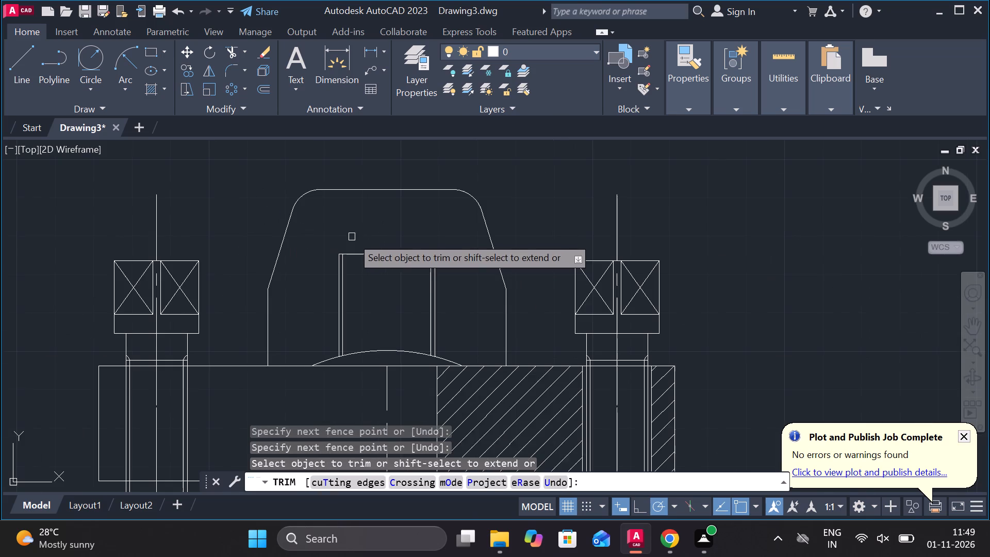
key(Escape)
Draw two crossing lines sloping inward at 30° from the top corners of the tapered part's blind hole.
key(l)
key(Return)
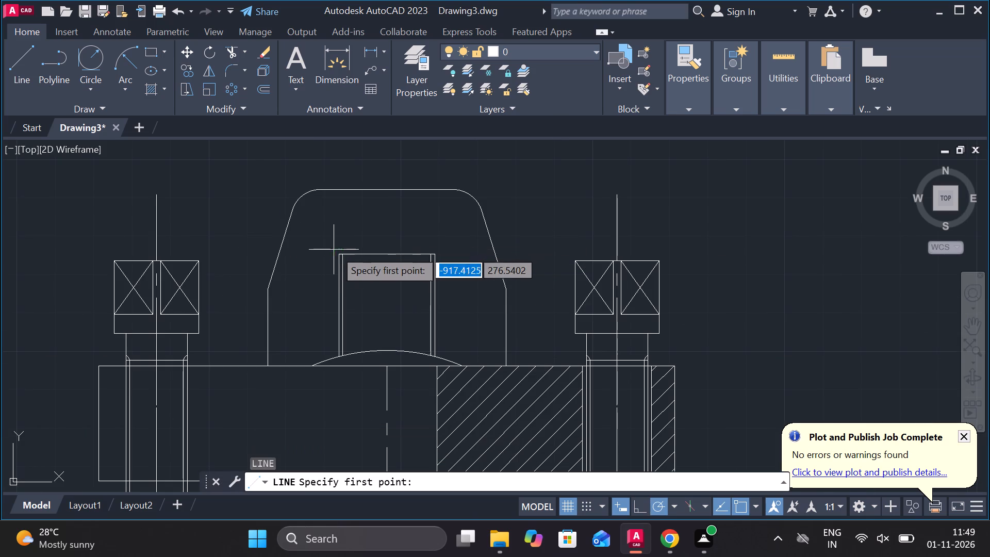
click(336, 250)
click(404, 221)
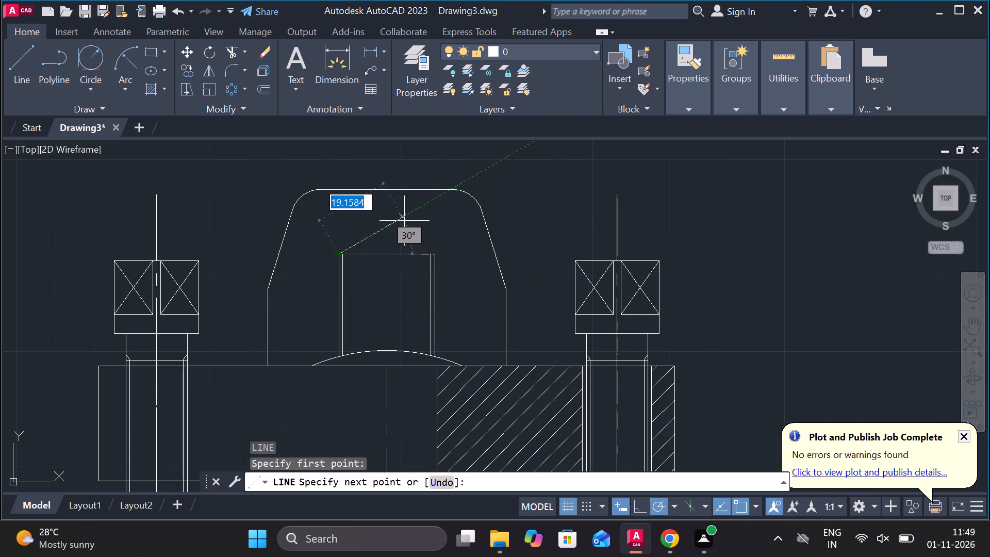
key(Escape)
key(space)
click(439, 254)
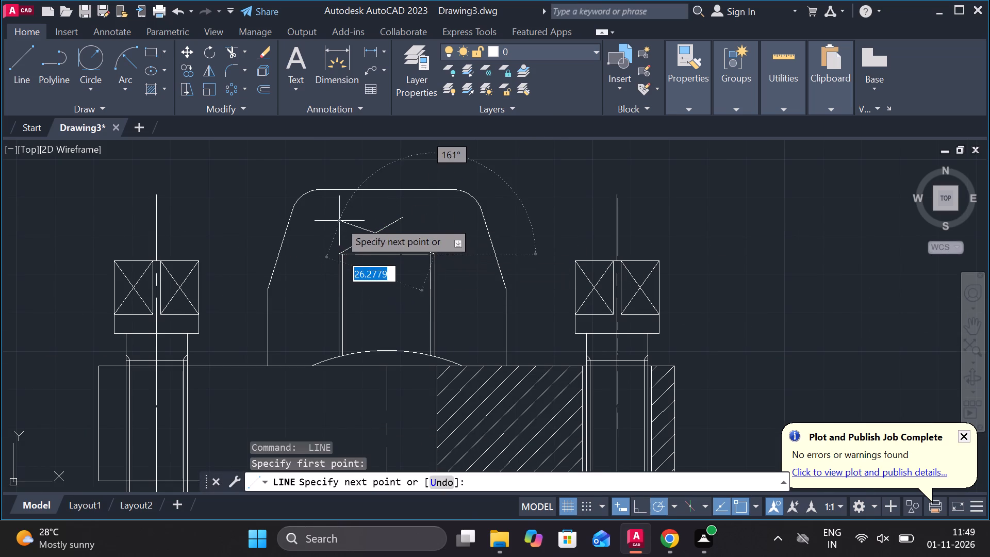
click(367, 210)
key(Escape)
Trim both line ends above their crossing to form the blind hole's pointed tip.
text(TR)
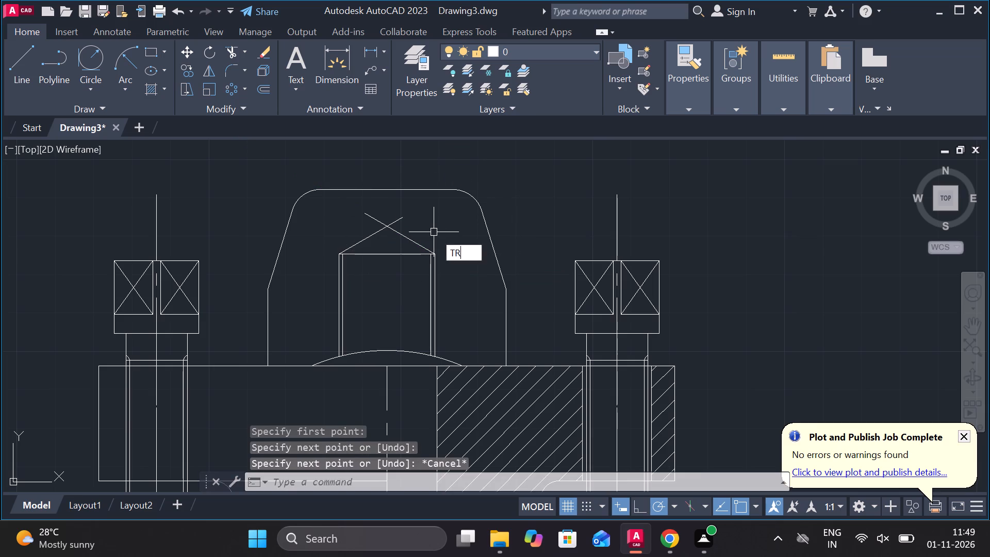
key(space)
click(394, 220)
click(381, 220)
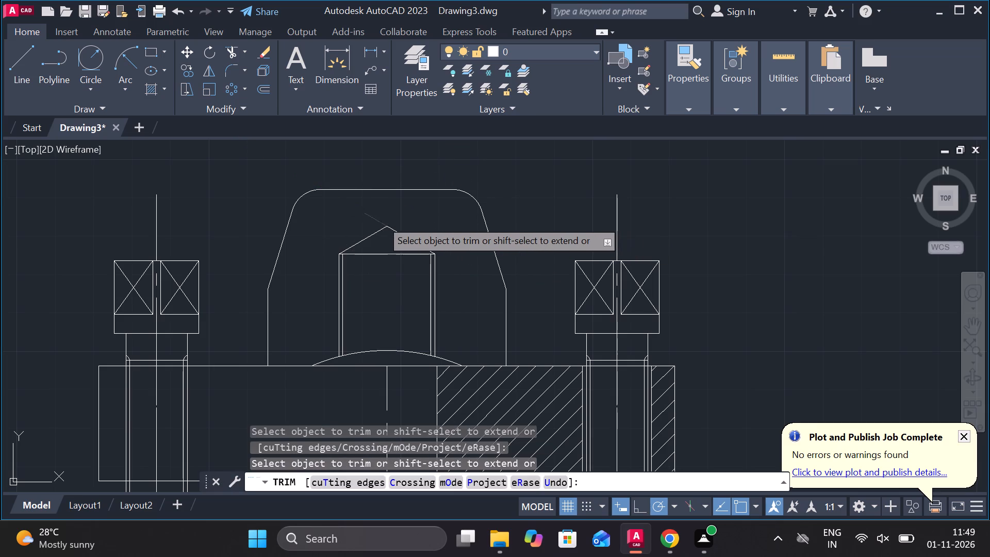
scroll(413, 228, down, 2)
middle_drag(597, 306, 595, 307)
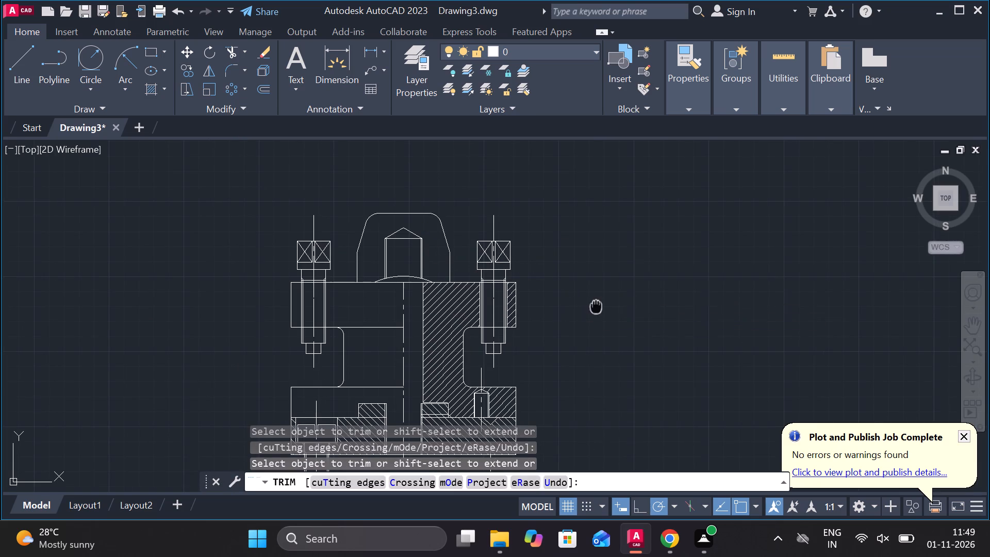
middle_drag(595, 307, 580, 218)
key(Escape)
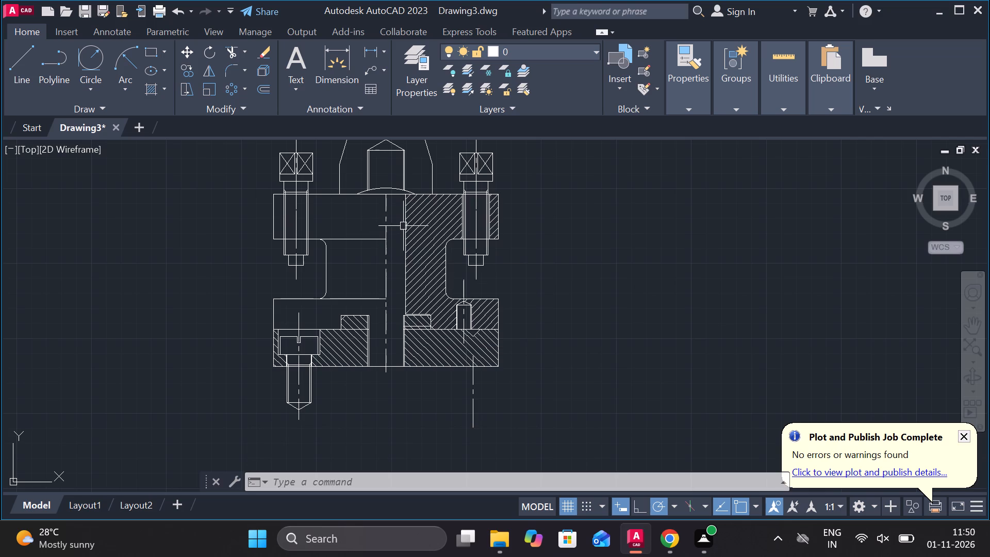
Rotate the separate horizontal stud about its left end so it stands vertical.
scroll(502, 245, down, 2)
scroll(734, 256, up, 2)
drag(561, 216, 656, 235)
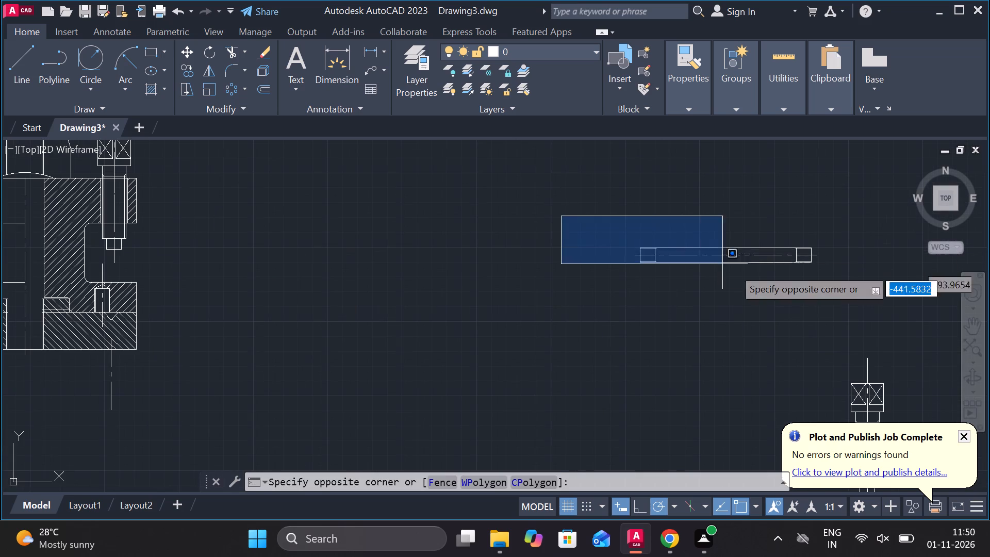
click(941, 318)
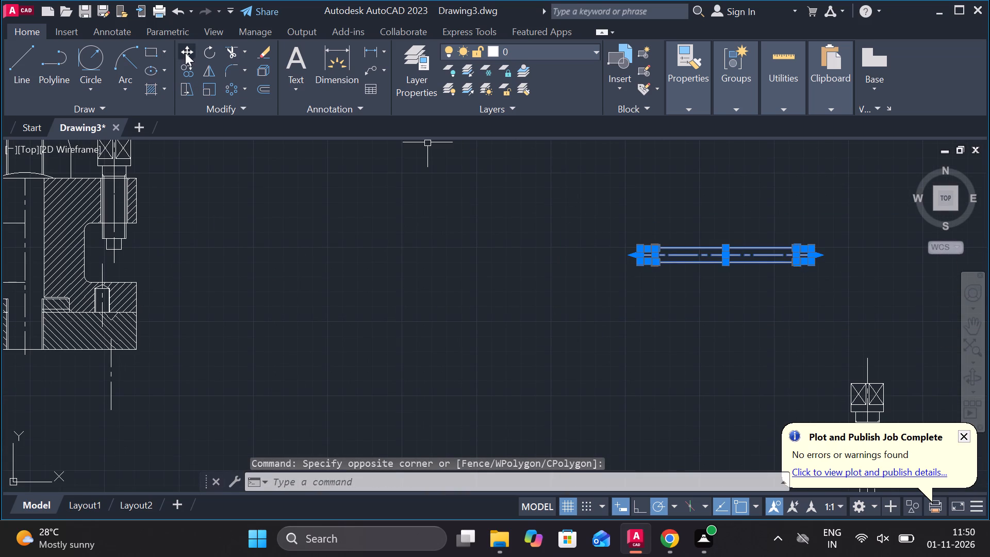
click(211, 53)
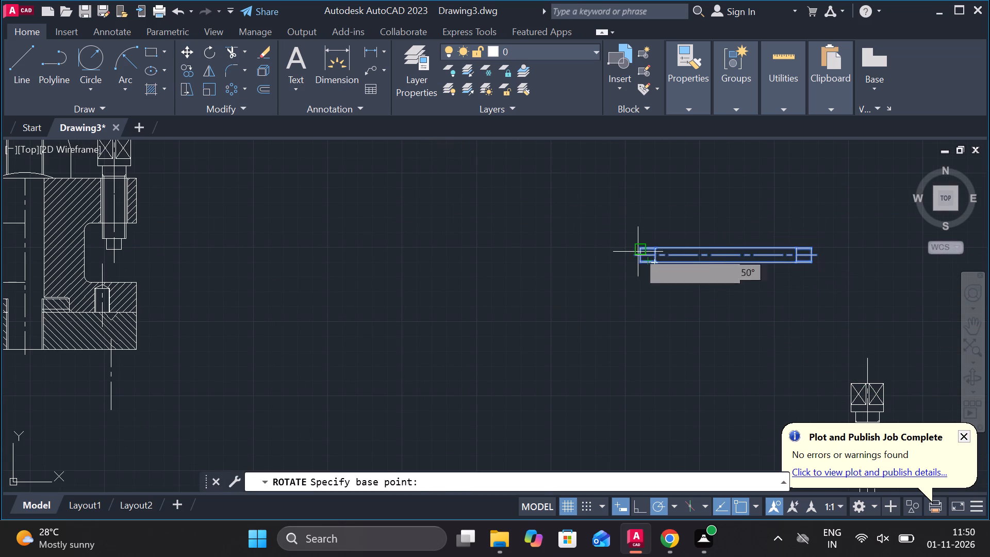
click(638, 252)
click(630, 296)
middle_drag(705, 309, 636, 281)
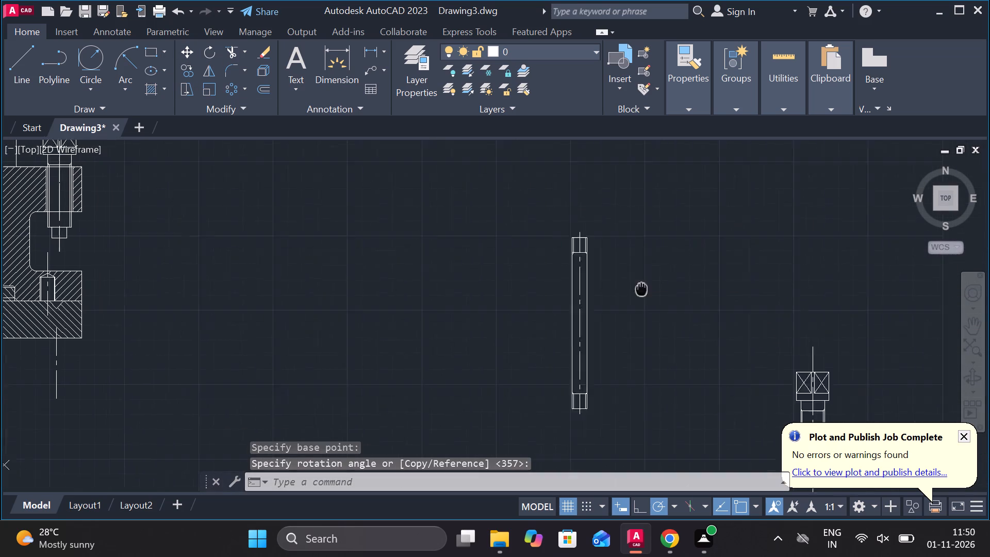
middle_drag(636, 281, 636, 280)
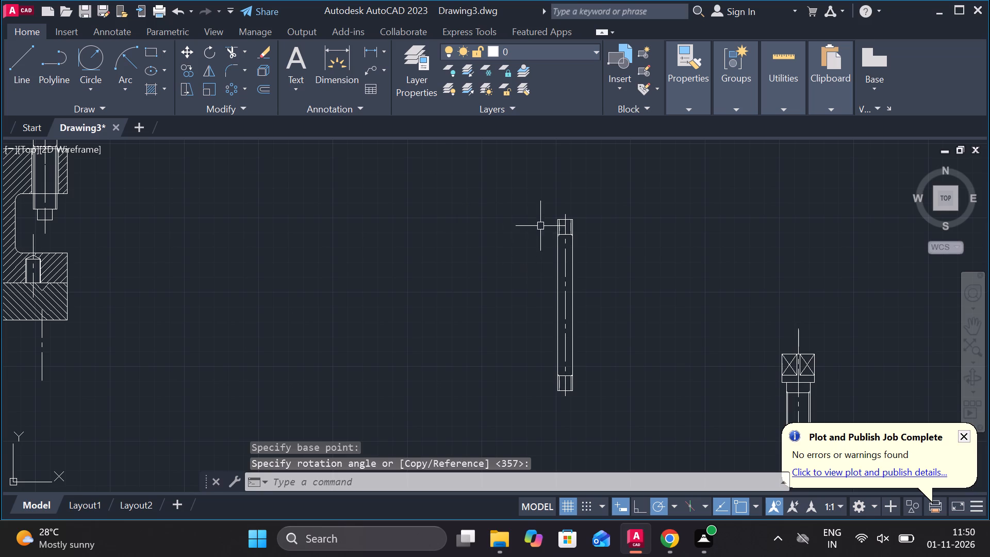
Mirror the body's right bore line across the vertical centre line, keeping the original.
middle_drag(386, 294, 645, 365)
scroll(562, 307, down, 1)
scroll(339, 306, up, 1)
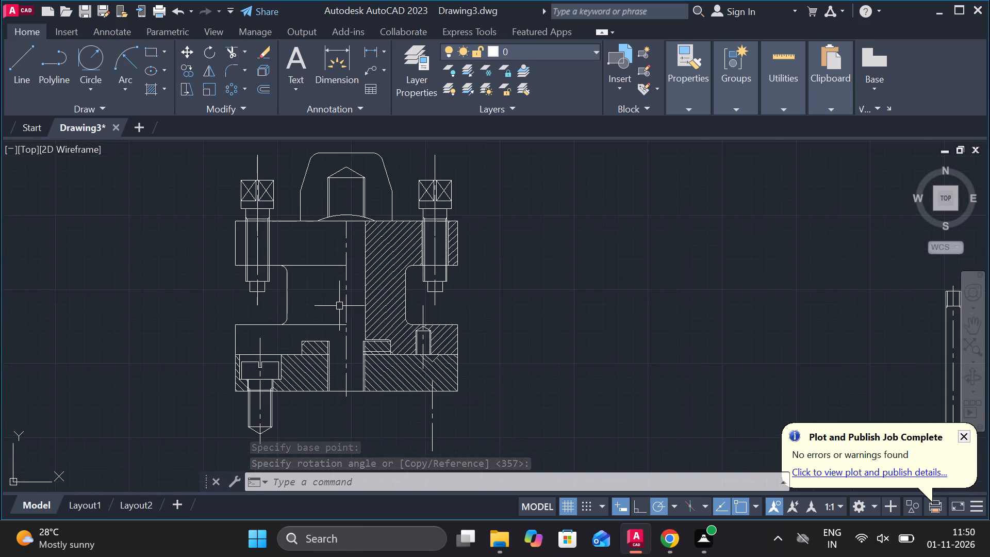
middle_drag(339, 306, 361, 311)
click(388, 255)
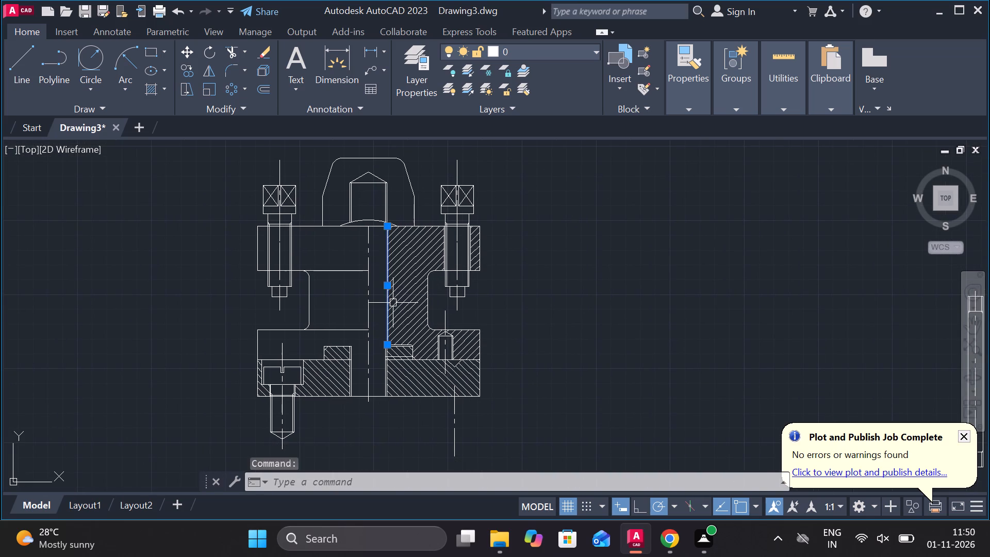
text(MI)
key(Return)
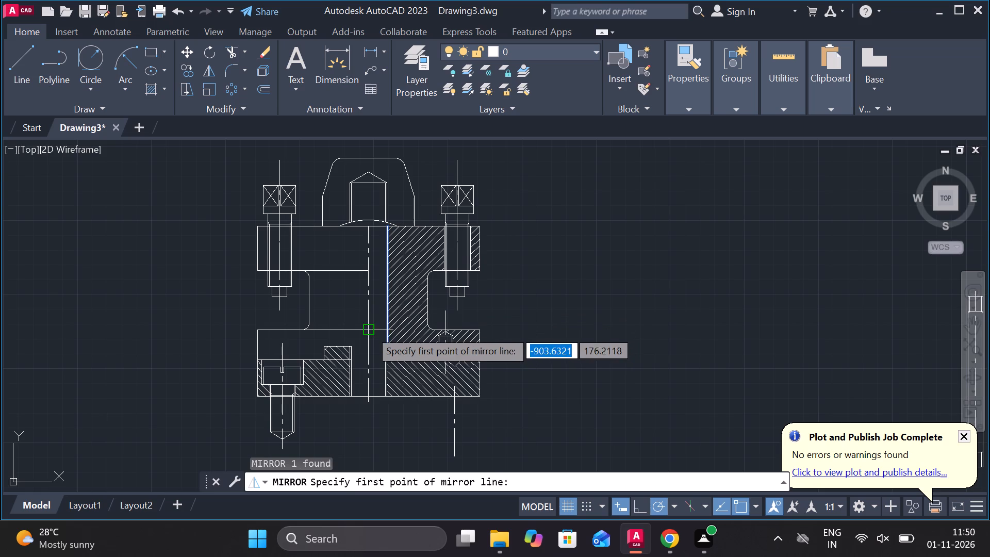
click(370, 330)
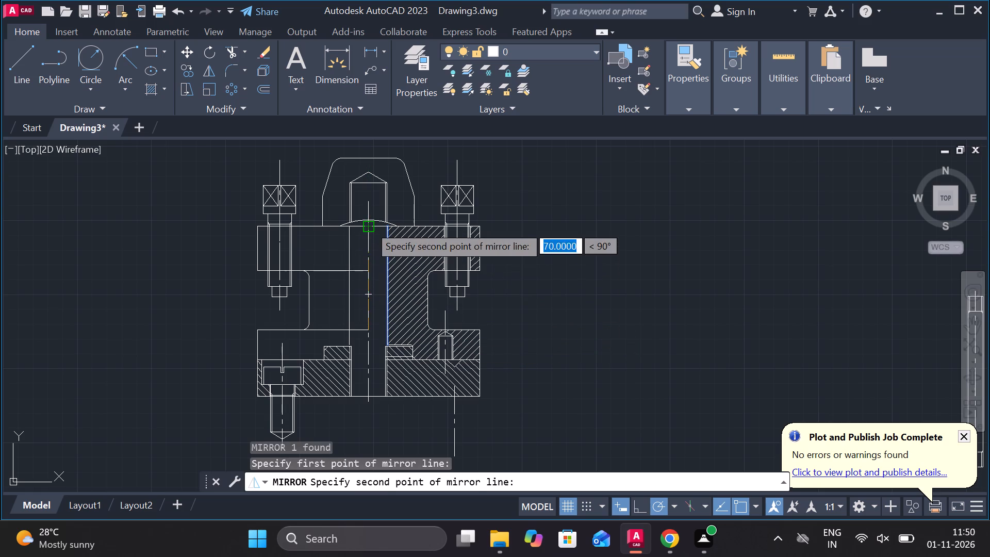
click(369, 225)
click(410, 280)
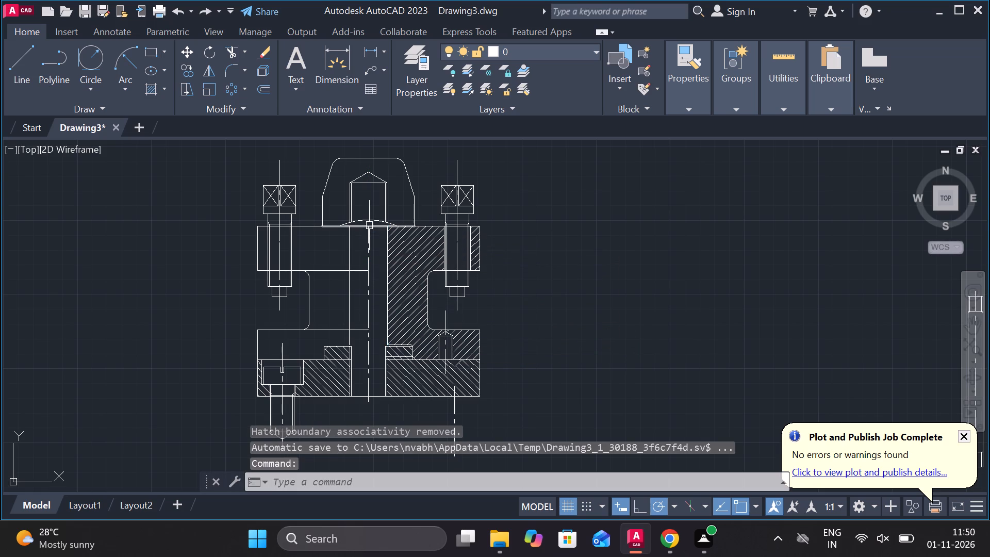
Hatch the body's left web and upper flange, between bore and screw, with ANSI31 at scale 1 and angle 0.
scroll(337, 243, up, 2)
scroll(365, 276, down, 1)
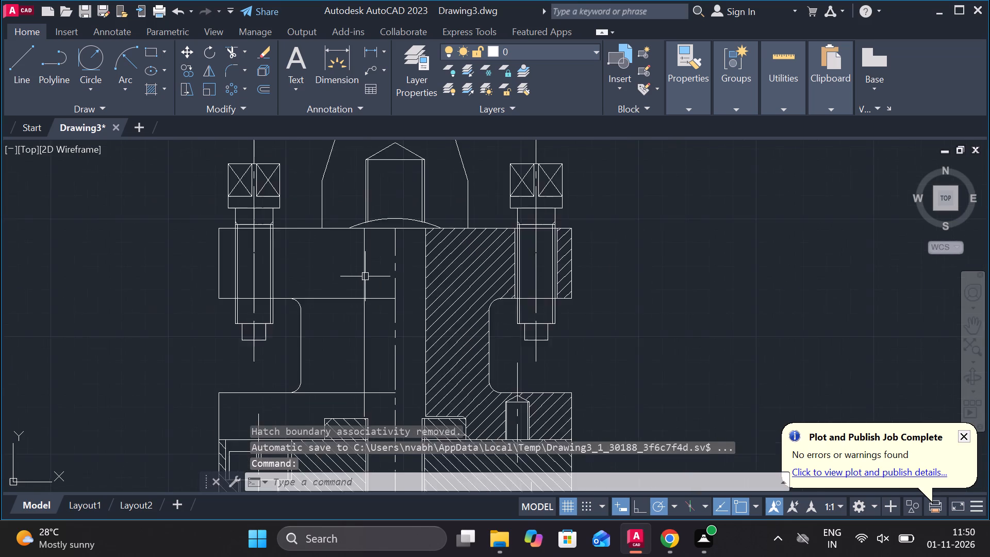
scroll(365, 276, down, 1)
middle_drag(401, 354, 391, 325)
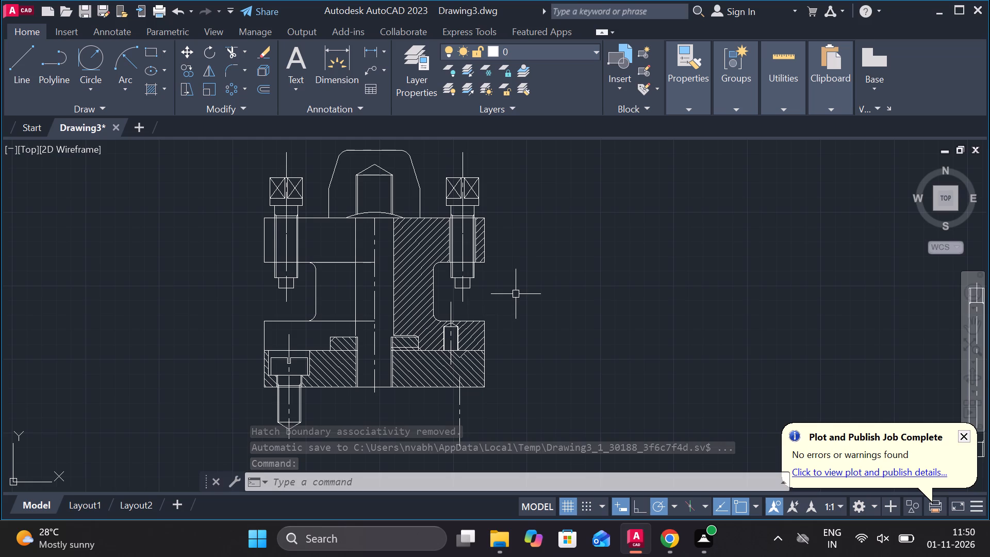
key(Escape)
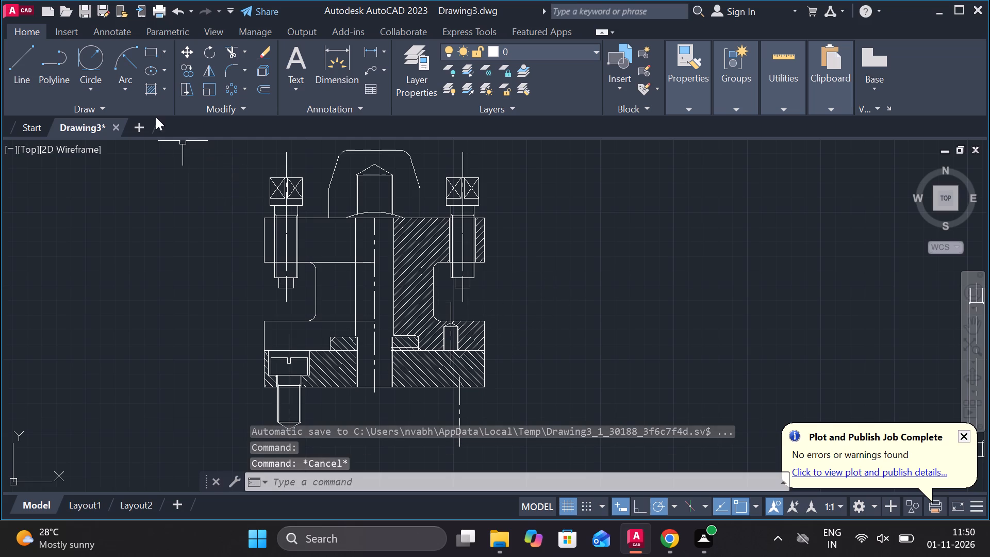
click(152, 89)
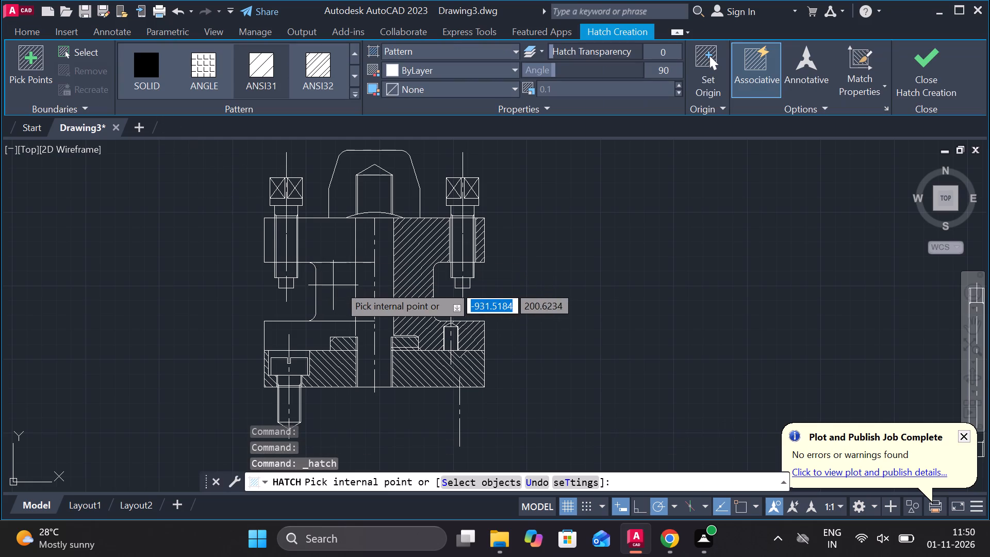
click(338, 286)
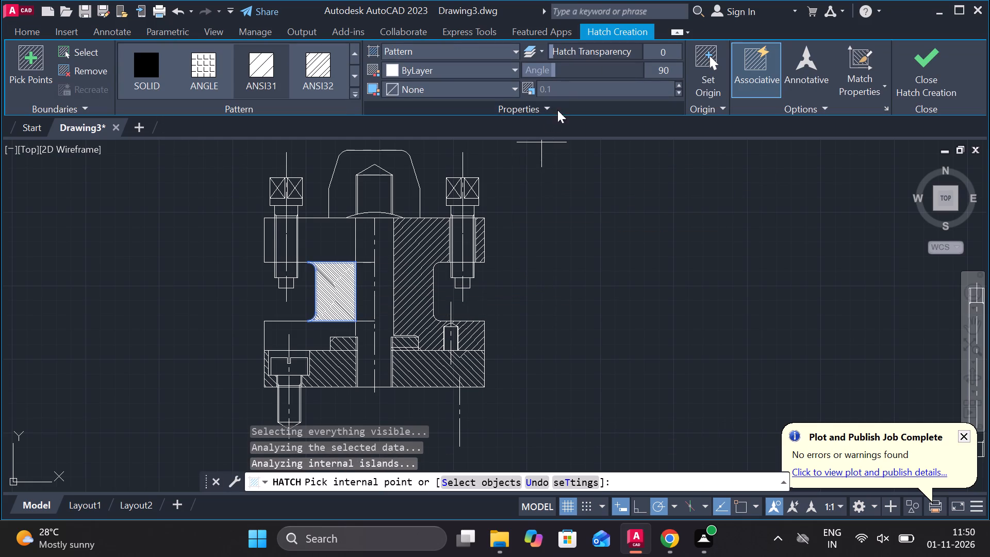
click(555, 94)
key(1)
key(Return)
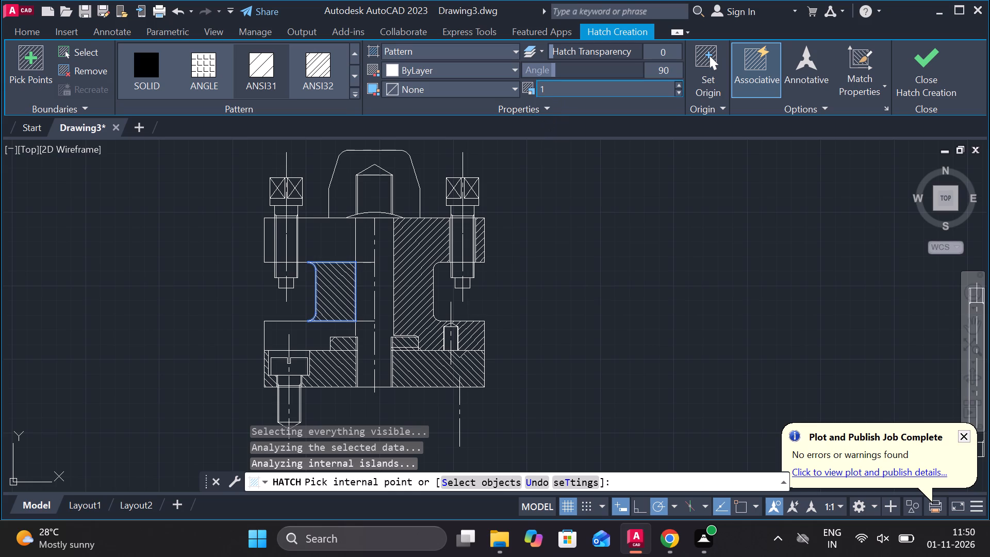
click(672, 67)
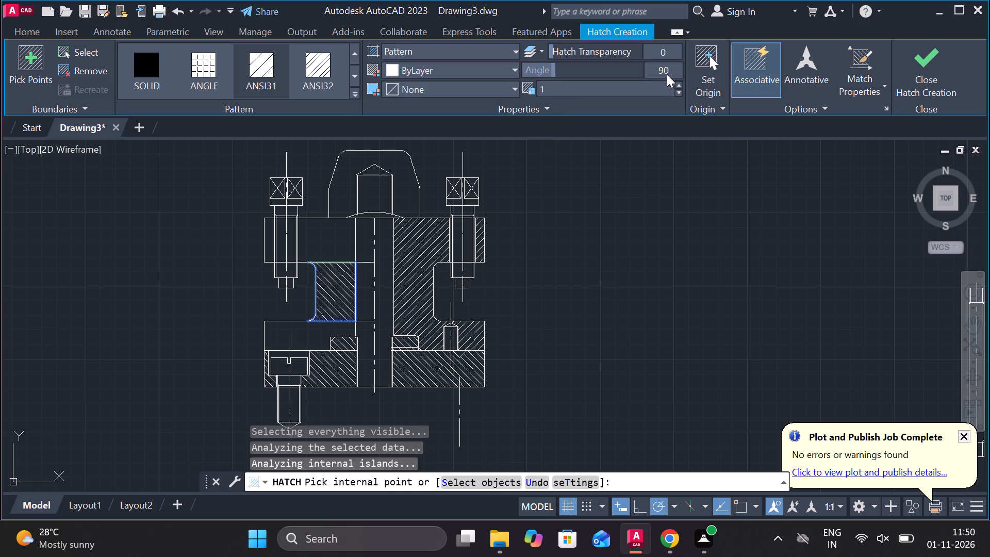
key(0)
key(Return)
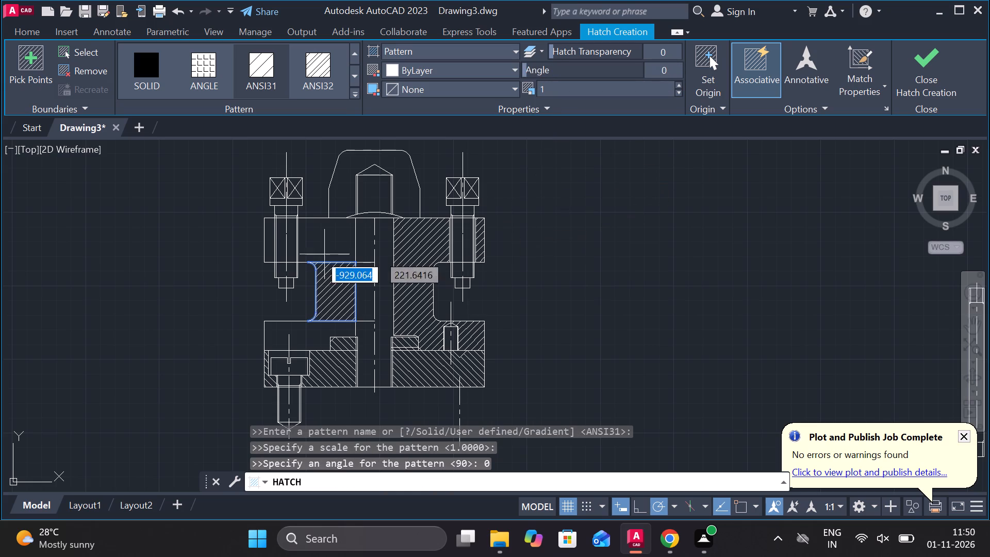
click(318, 245)
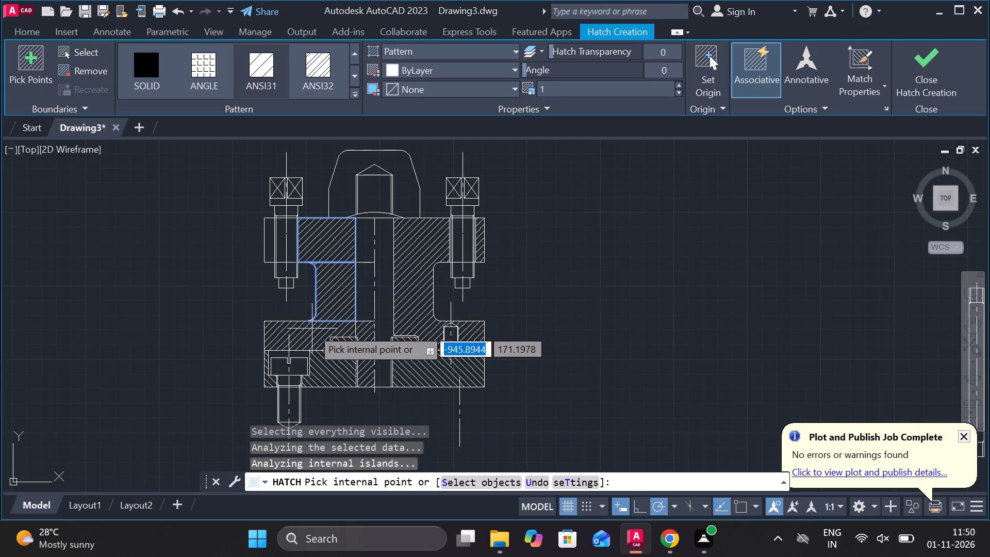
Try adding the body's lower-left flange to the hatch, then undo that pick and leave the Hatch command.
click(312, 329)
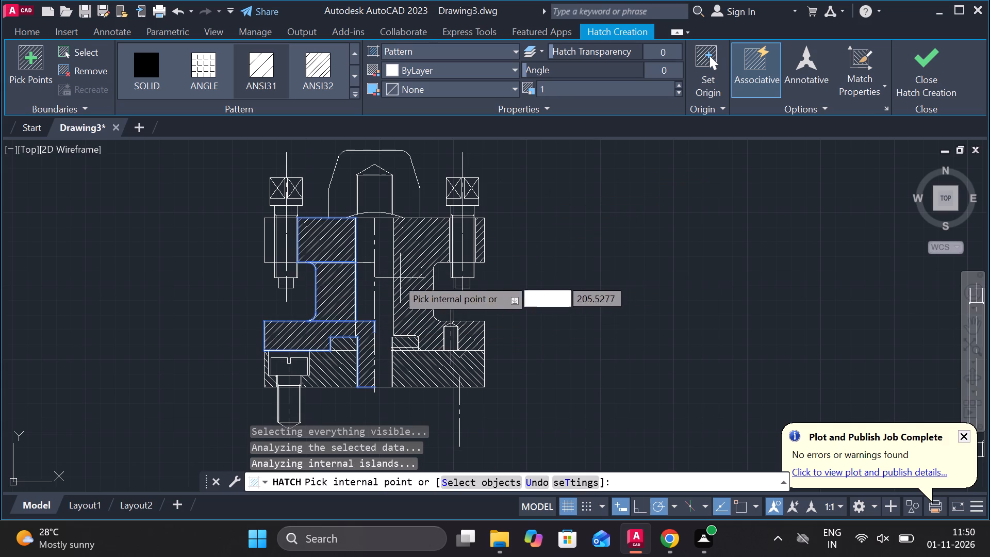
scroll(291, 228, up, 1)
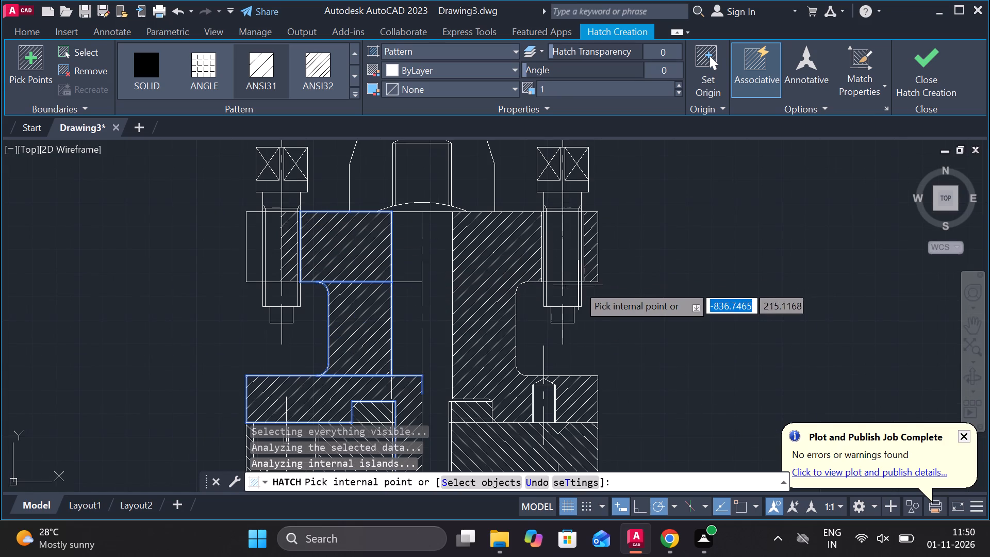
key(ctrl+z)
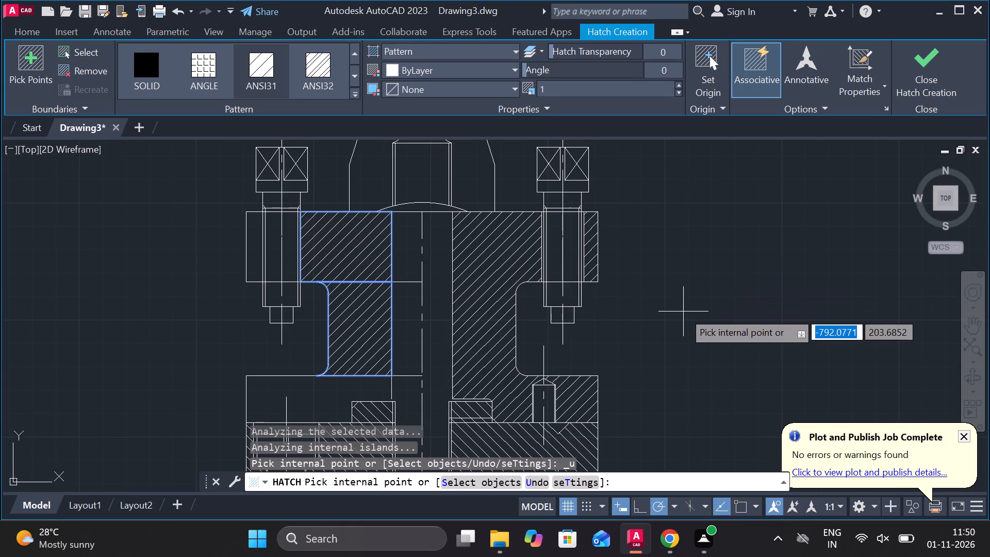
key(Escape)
Trim the lower flange's top edge between the left bore line and the centre line.
text(TR)
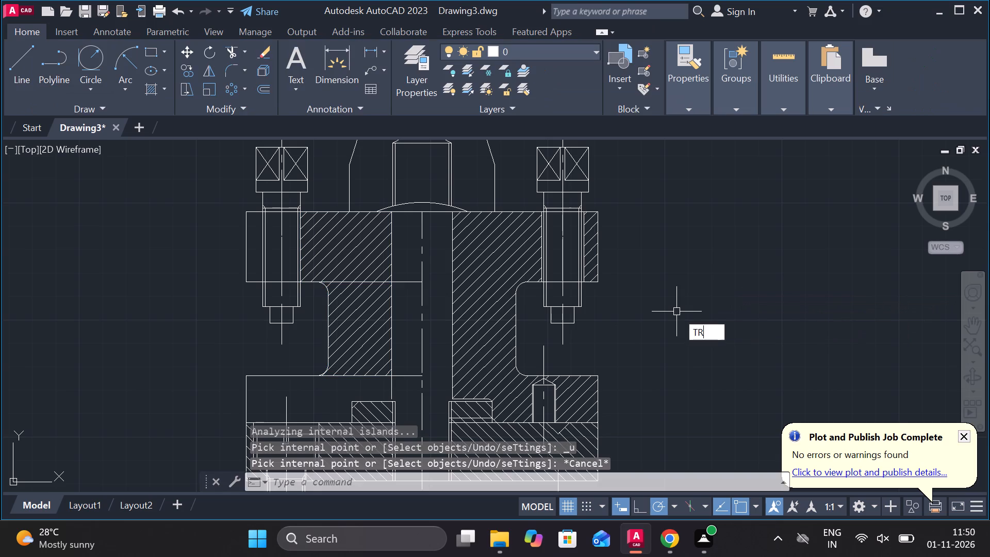
key(space)
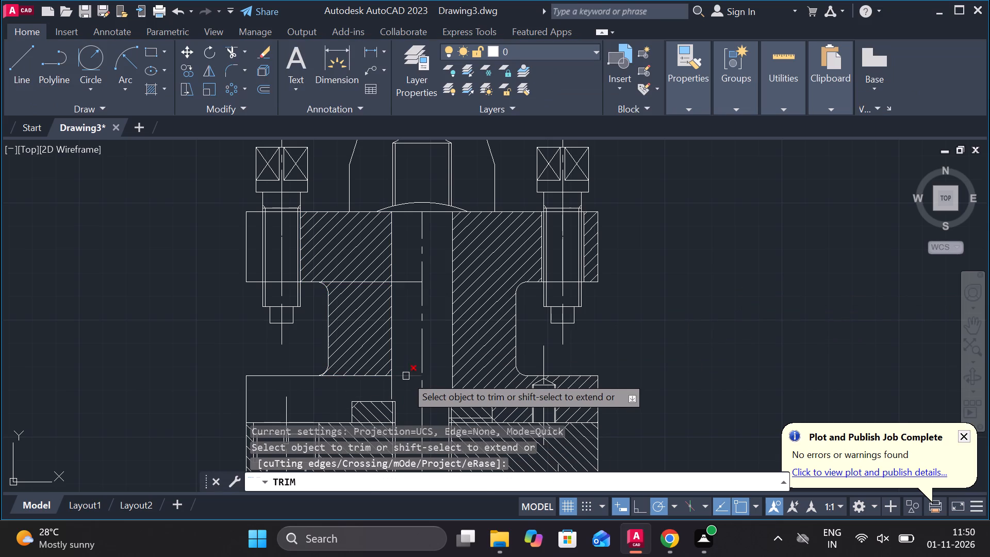
click(406, 376)
middle_drag(402, 376, 402, 349)
key(Escape)
Extend the lower ends of the body's left and right bore lines downward.
text(EX)
key(space)
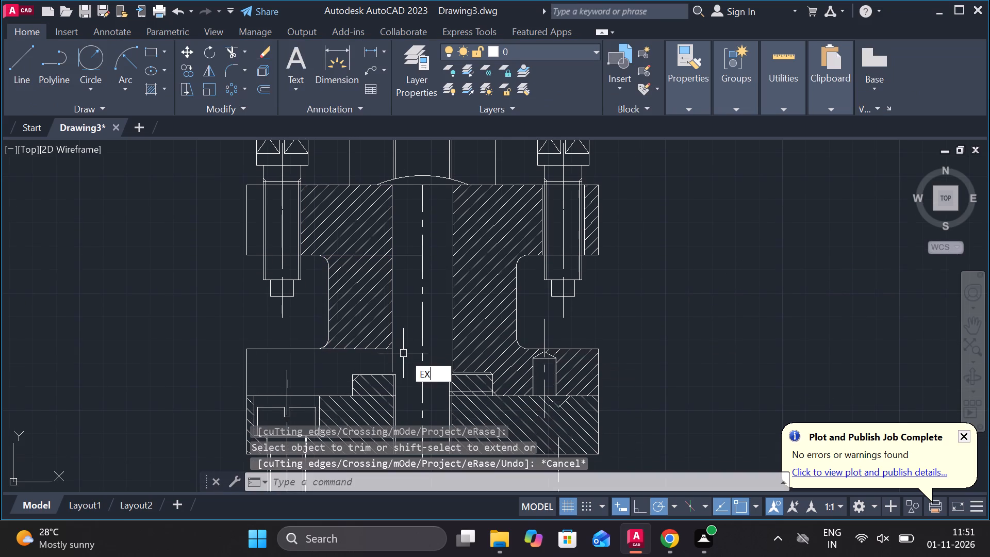
click(392, 368)
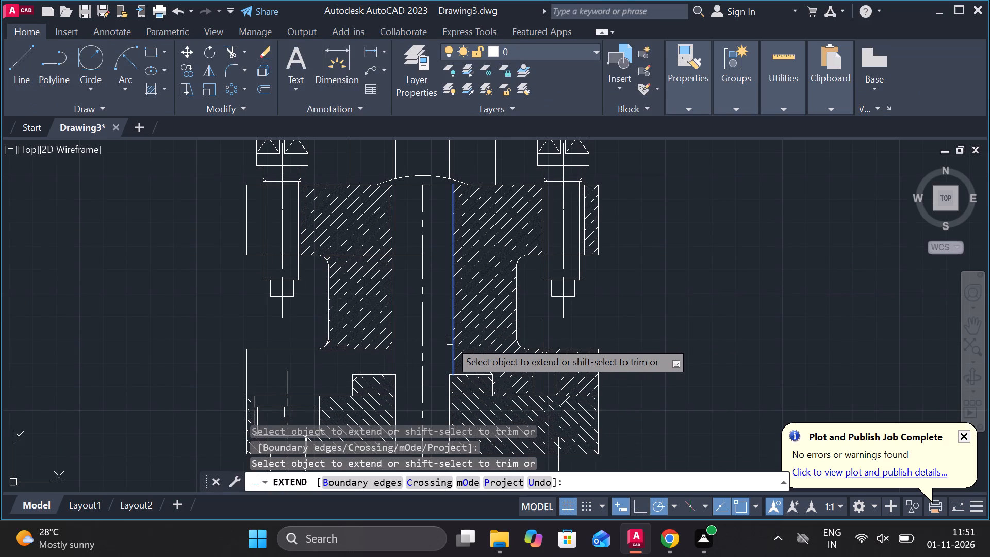
click(450, 341)
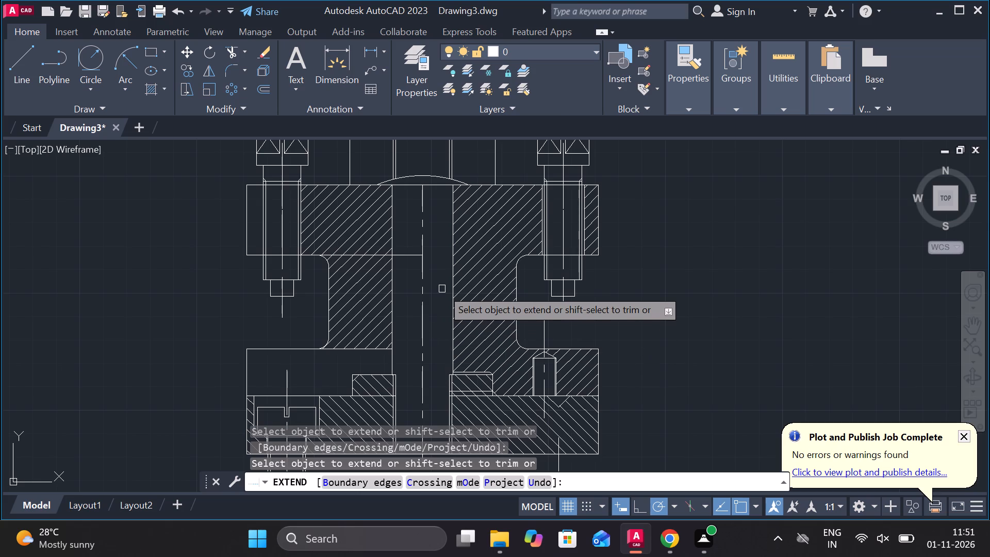
key(Escape)
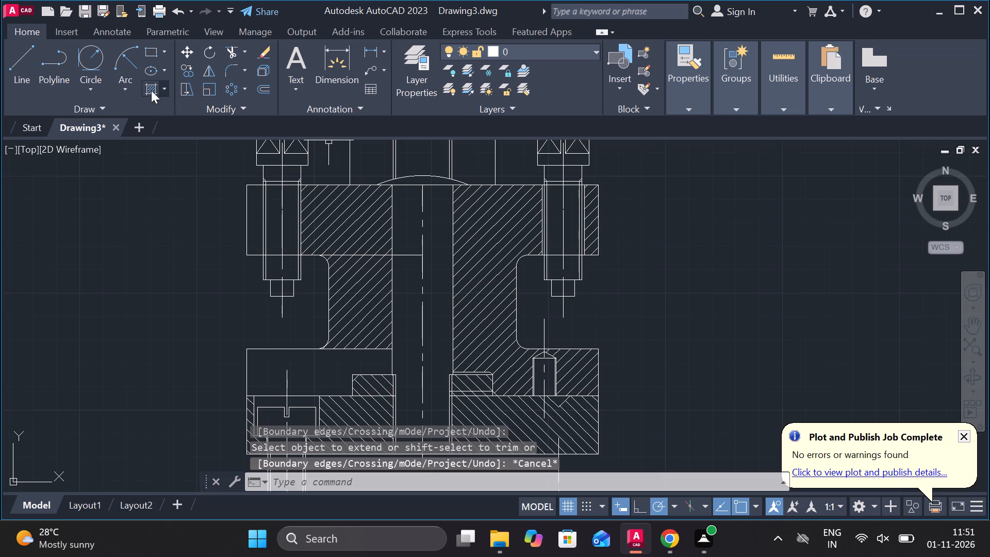
Hatch the body's lower-left flange and the upper flange's outer left strip with ANSI31 at scale 1 and angle 0.
click(145, 89)
click(309, 359)
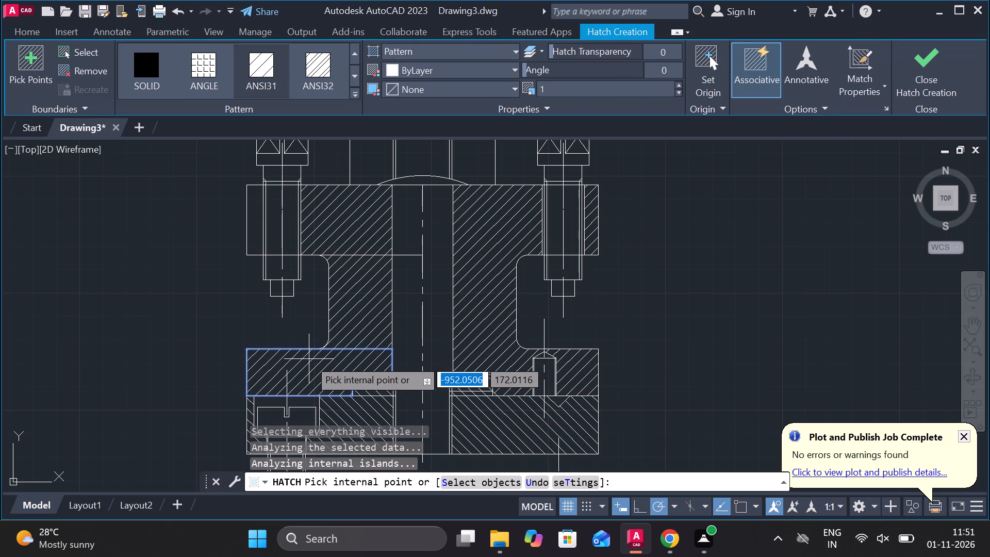
click(256, 220)
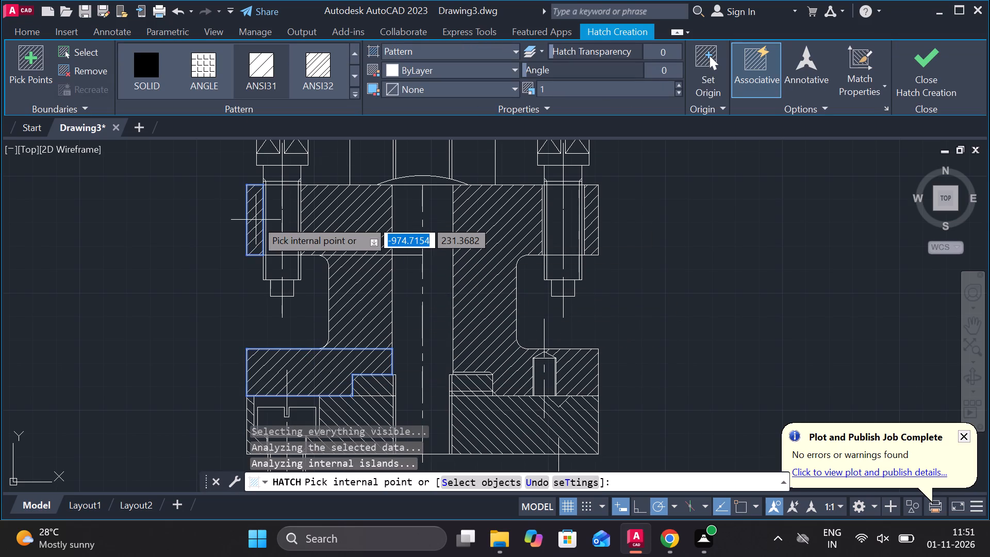
scroll(740, 308, down, 1)
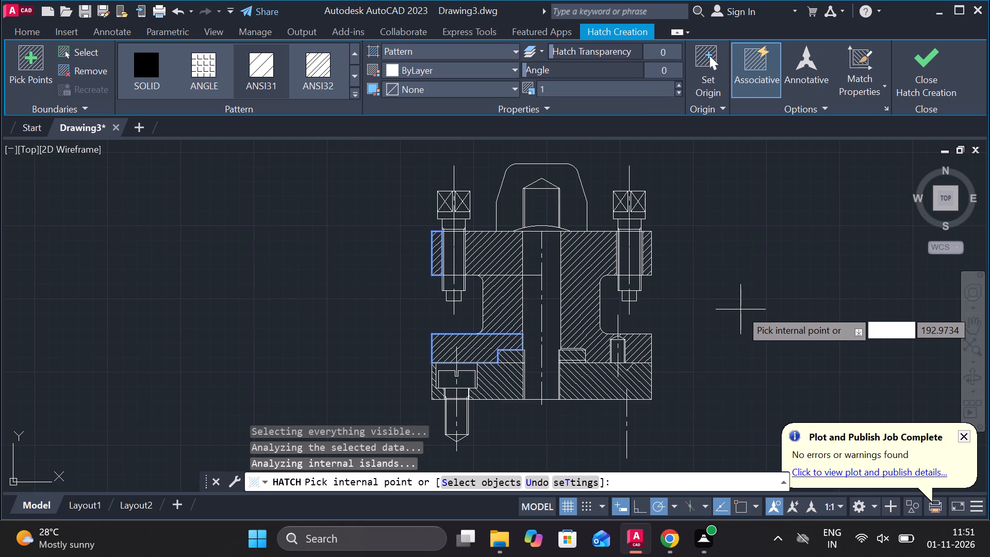
click(917, 87)
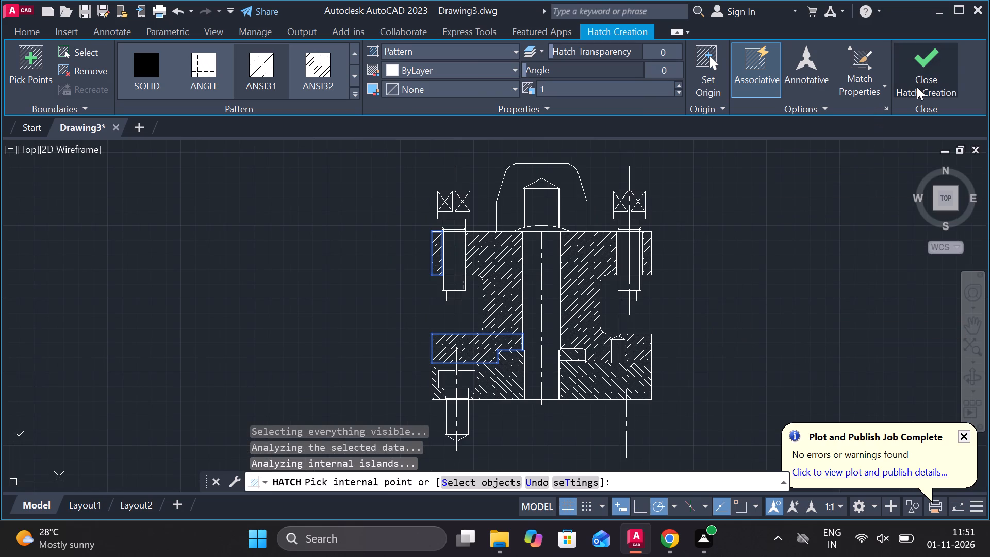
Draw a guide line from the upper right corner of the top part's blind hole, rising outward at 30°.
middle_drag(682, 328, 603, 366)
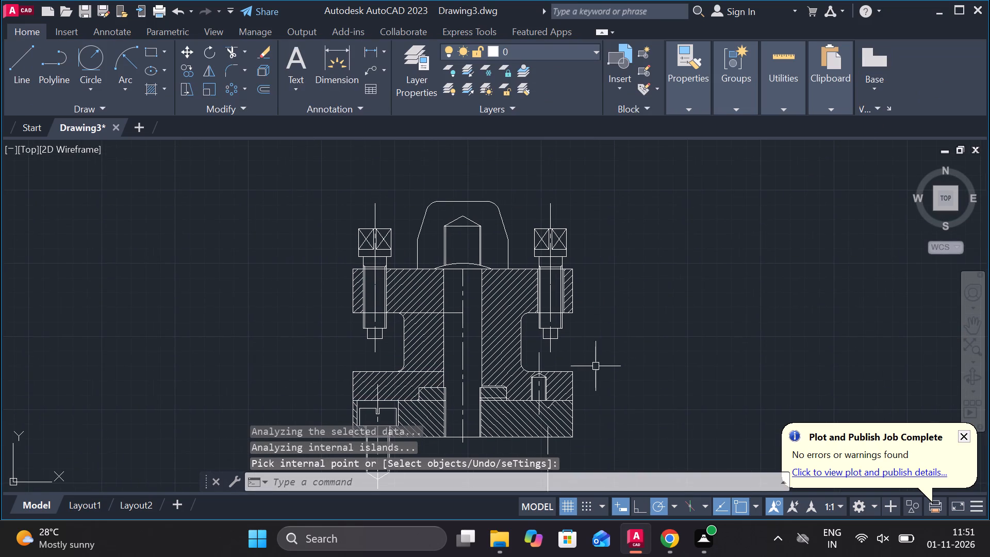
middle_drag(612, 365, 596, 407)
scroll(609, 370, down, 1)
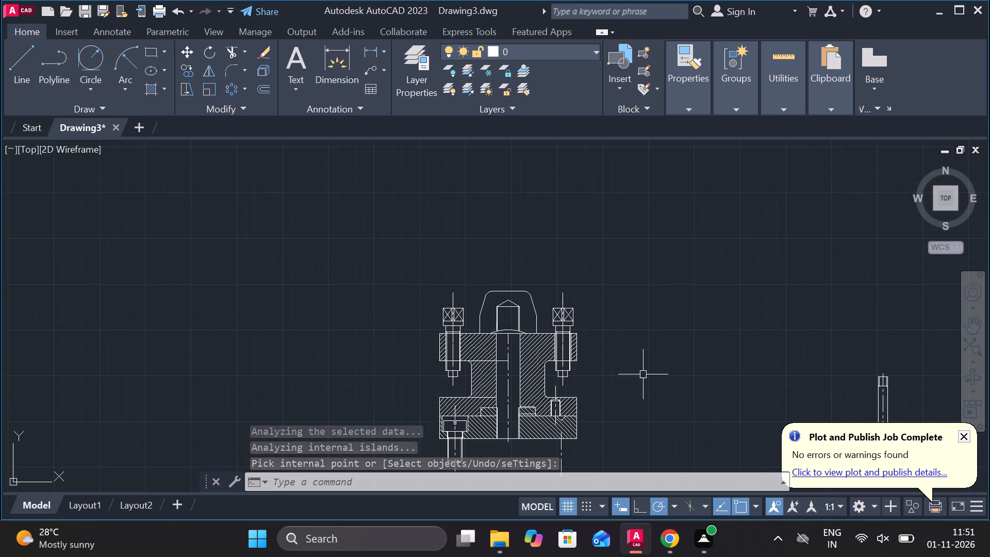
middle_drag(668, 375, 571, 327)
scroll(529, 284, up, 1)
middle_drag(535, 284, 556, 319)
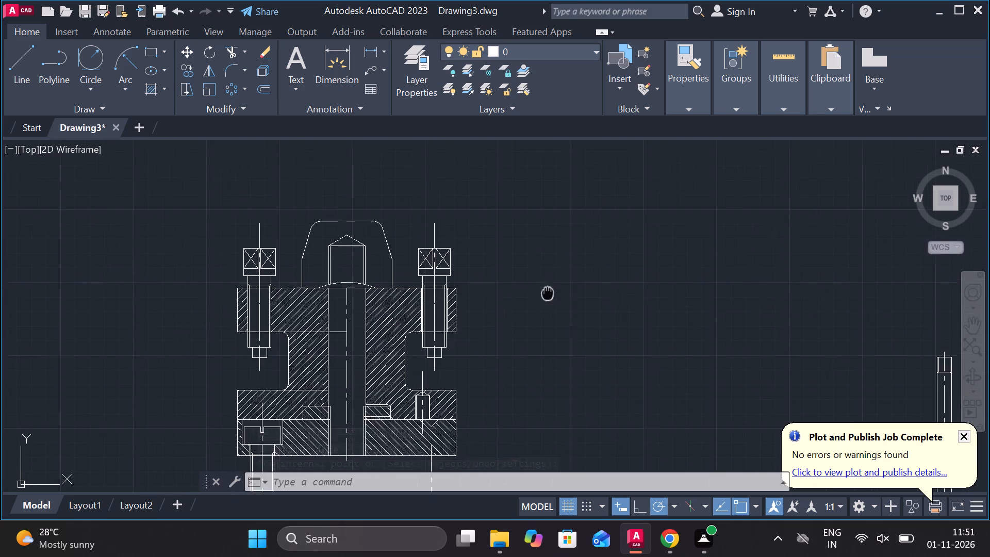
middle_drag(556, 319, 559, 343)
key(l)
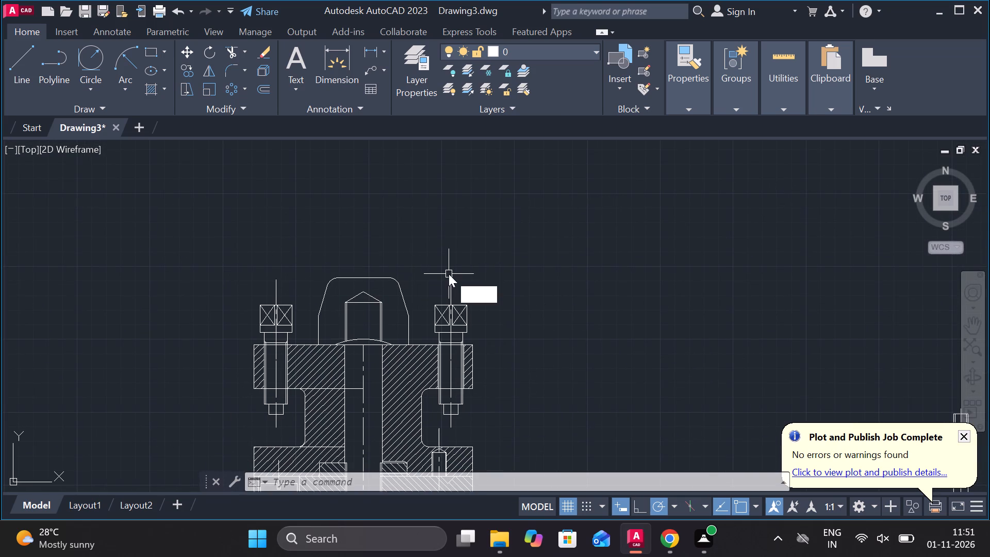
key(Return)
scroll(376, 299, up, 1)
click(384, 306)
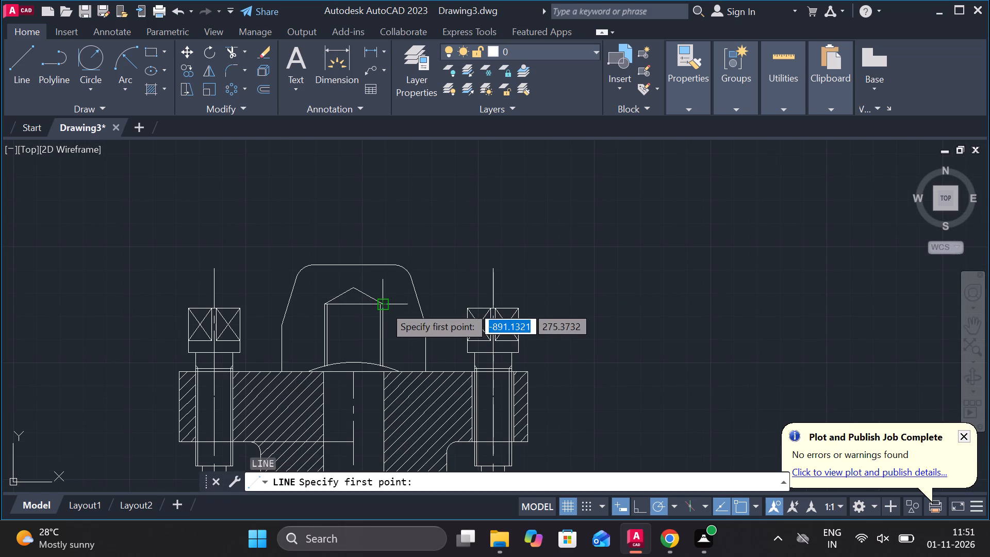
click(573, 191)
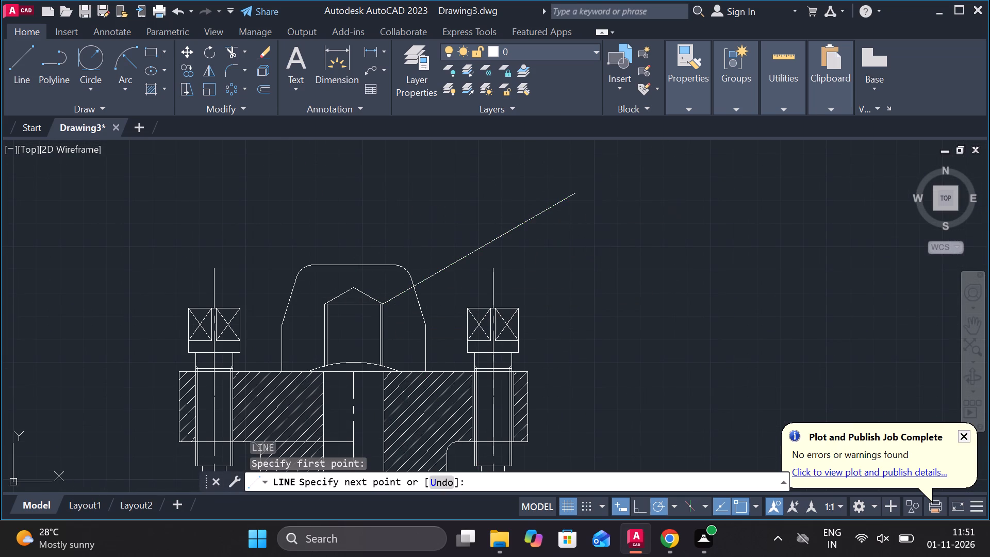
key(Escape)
Rotate the separate vertical stud by -45° about the centre of its lower end.
scroll(640, 222, down, 2)
middle_drag(655, 290, 423, 191)
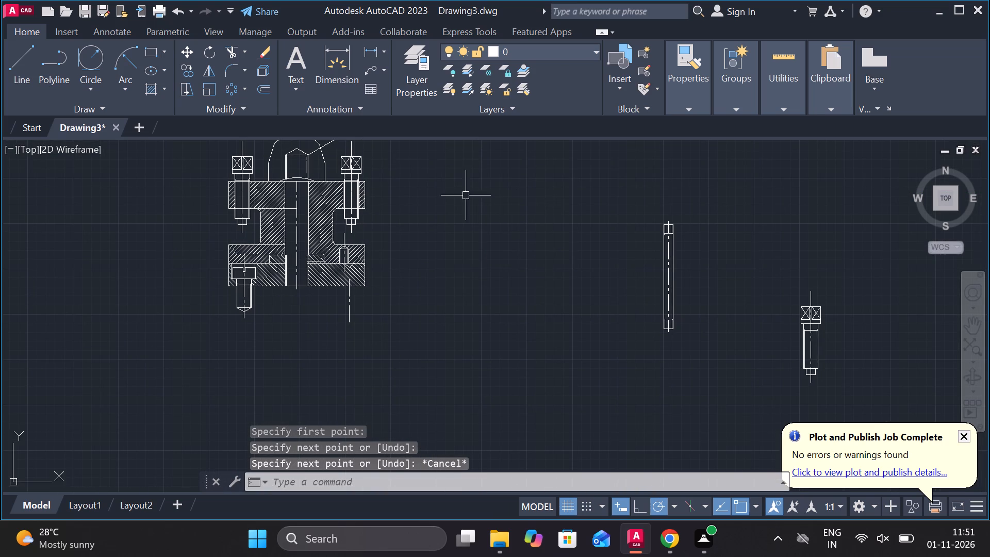
click(210, 50)
click(725, 383)
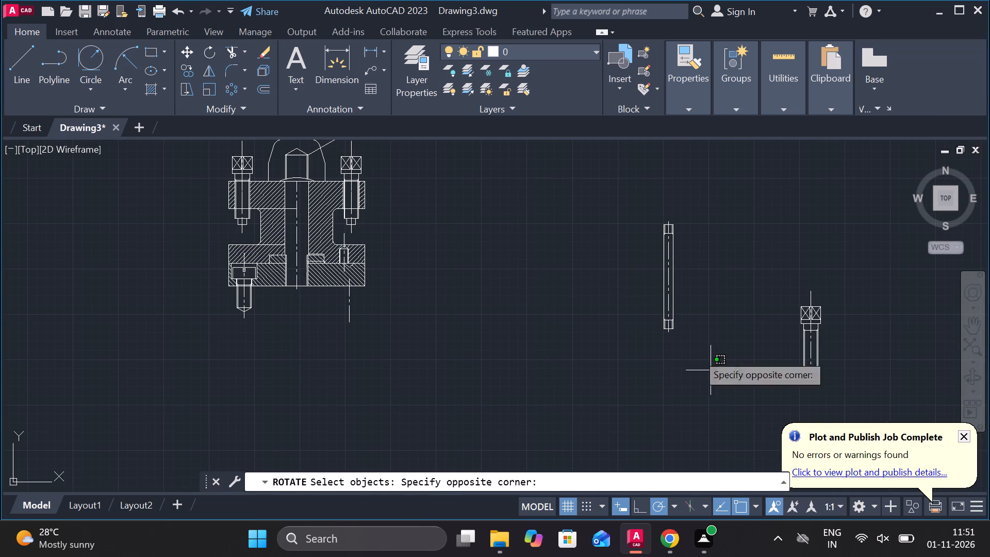
click(572, 162)
key(Return)
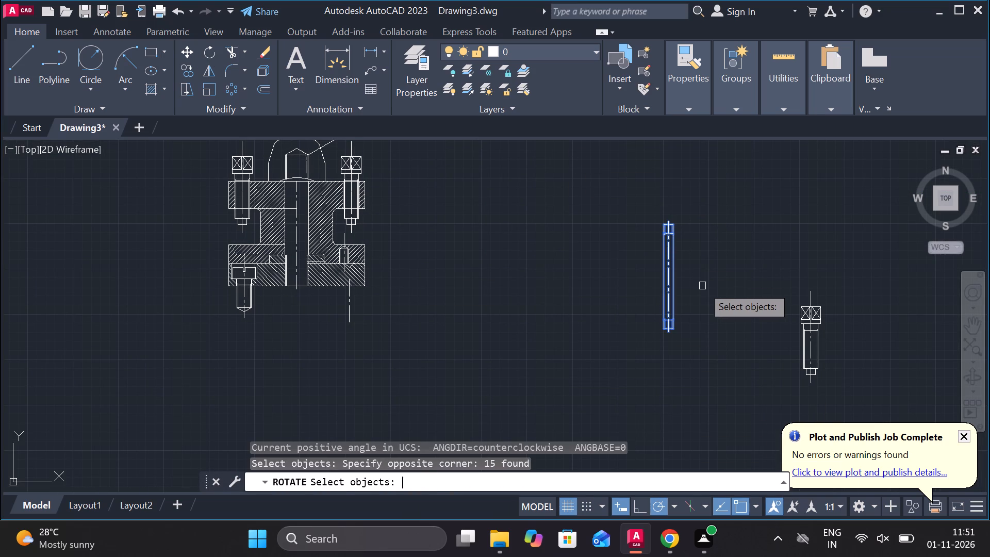
scroll(691, 308, up, 1)
click(650, 341)
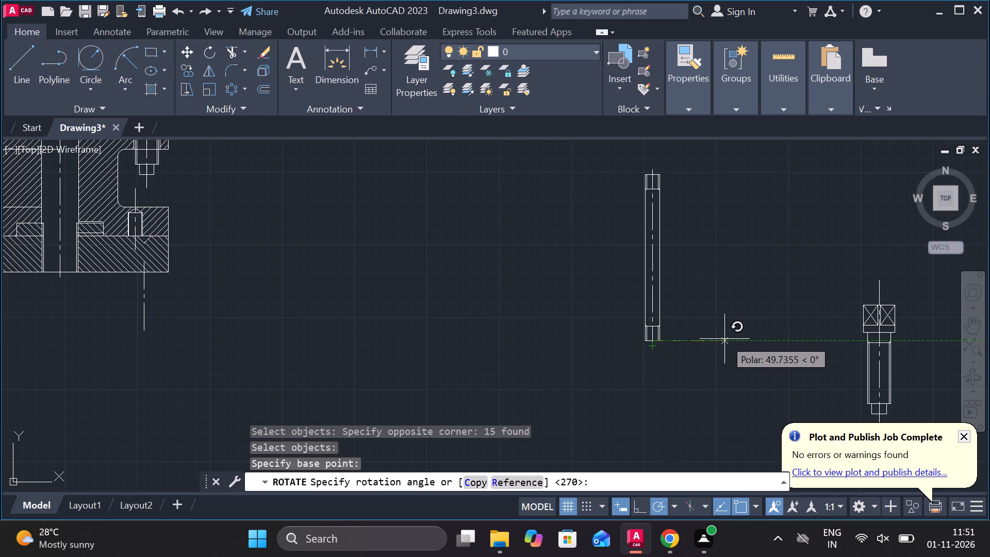
key(minus)
text(45)
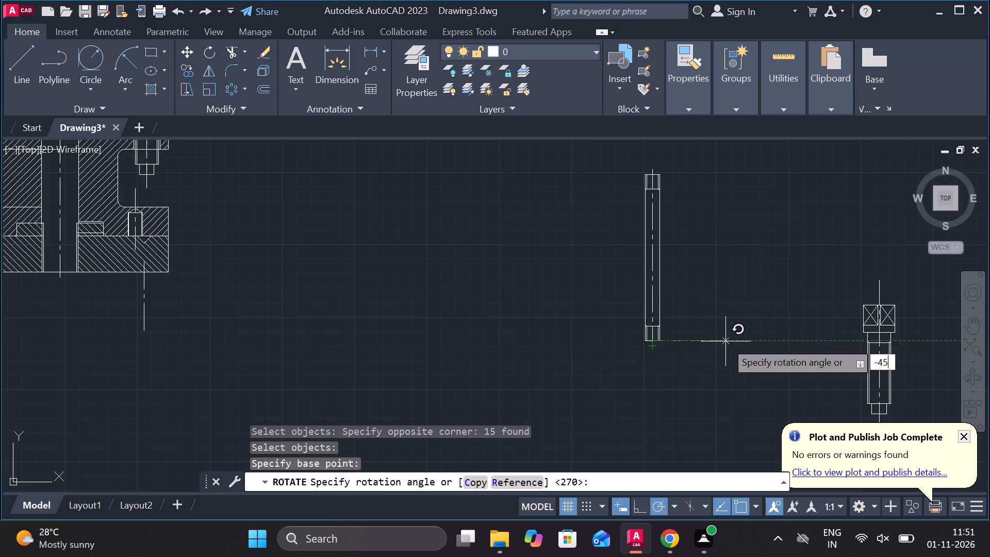
key(Return)
Move the inclined stud by its lower end centre to the free space above and right of the assembly.
click(544, 201)
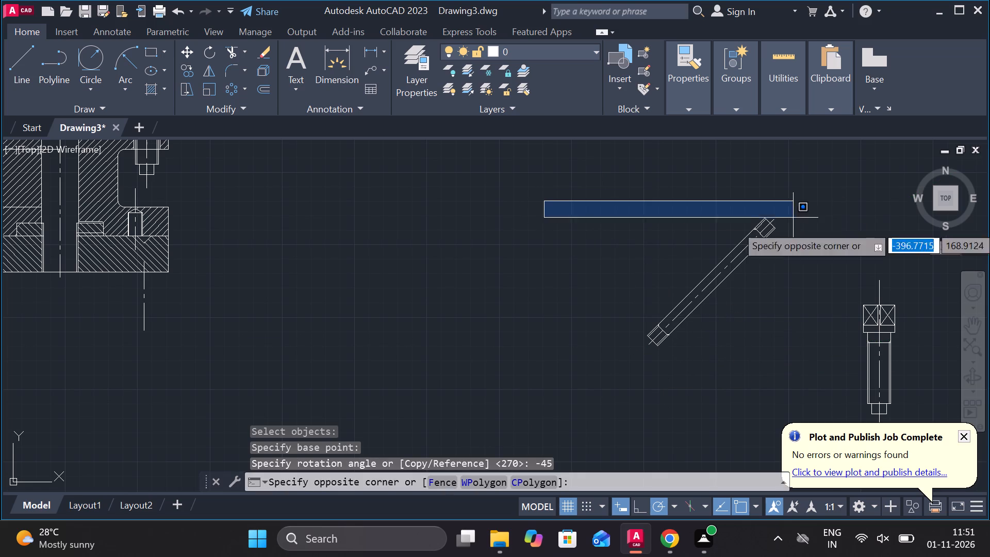
click(792, 371)
key(m)
key(Return)
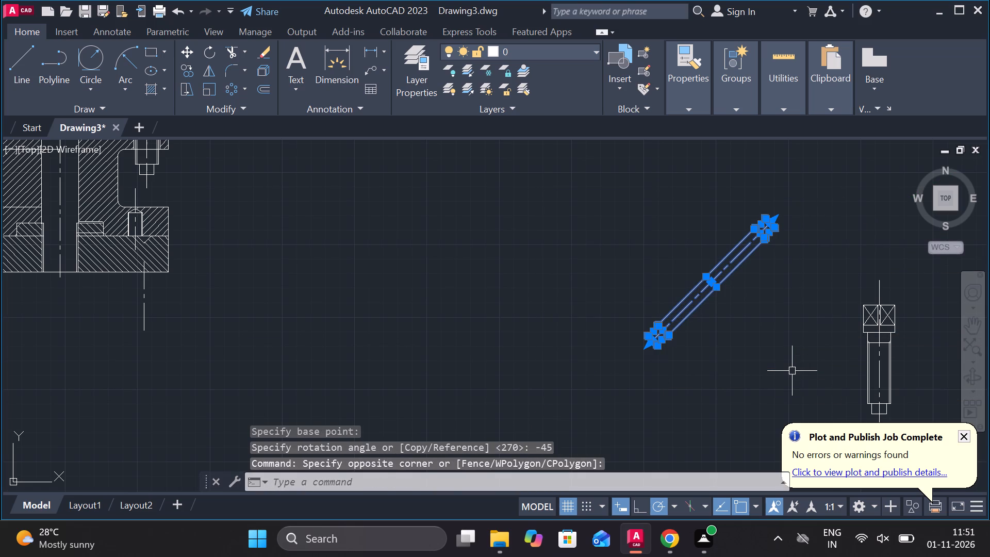
scroll(758, 358, up, 2)
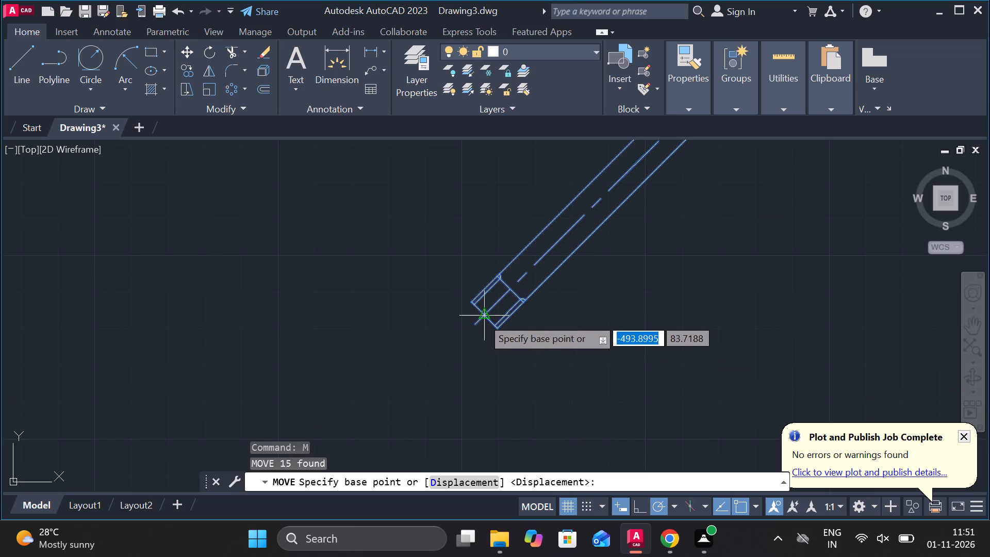
click(482, 318)
scroll(482, 318, down, 2)
middle_drag(250, 251, 401, 385)
scroll(415, 364, down, 2)
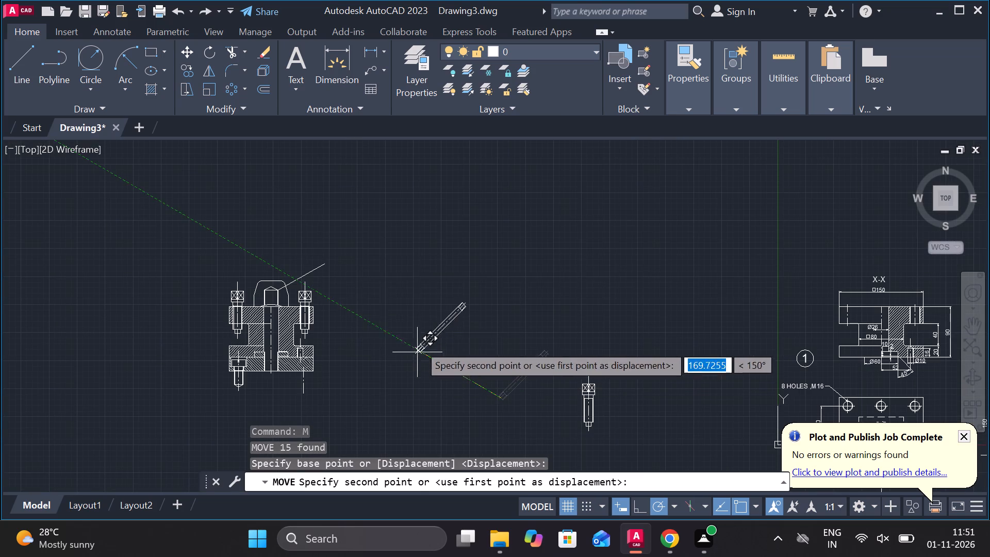
scroll(282, 269, up, 2)
middle_drag(299, 305, 420, 296)
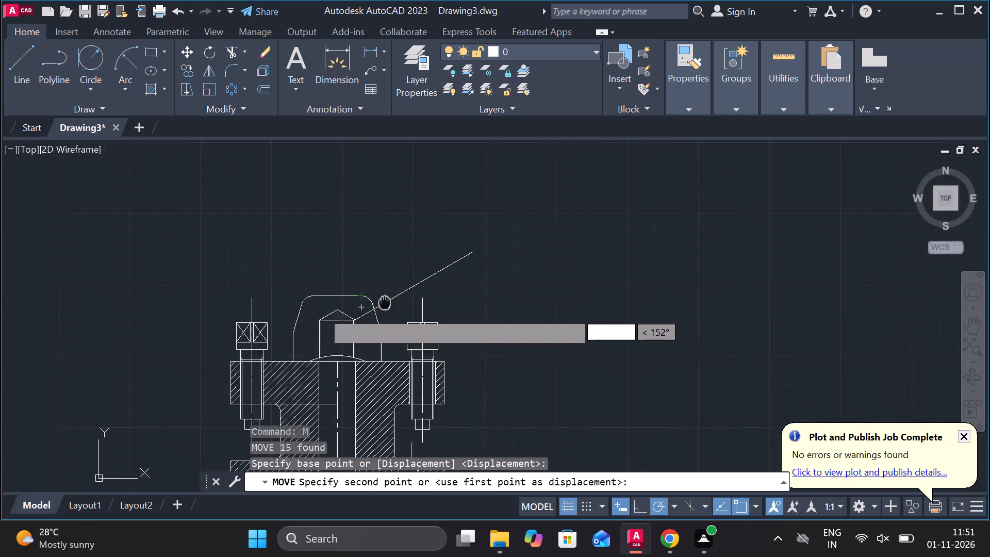
middle_drag(420, 296, 417, 296)
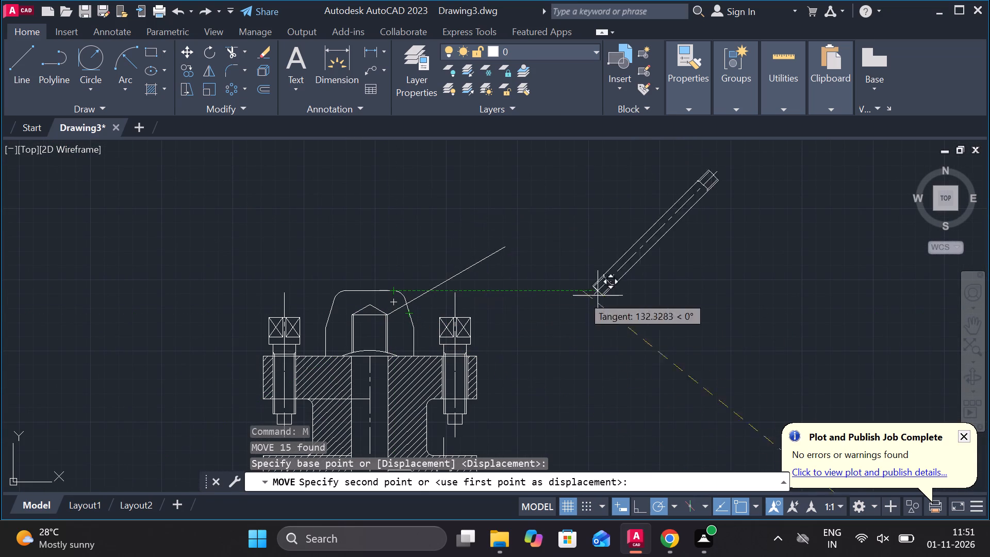
click(616, 290)
key(Escape)
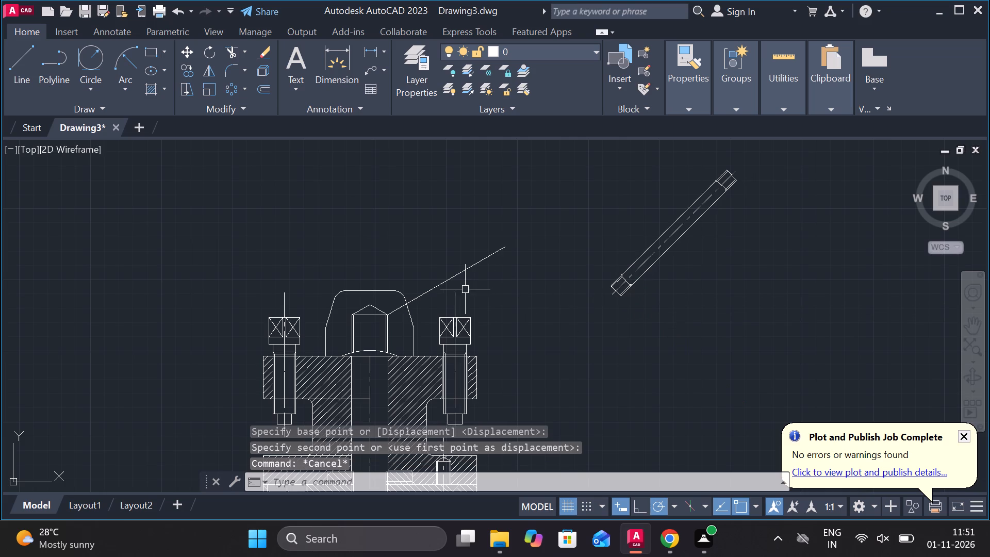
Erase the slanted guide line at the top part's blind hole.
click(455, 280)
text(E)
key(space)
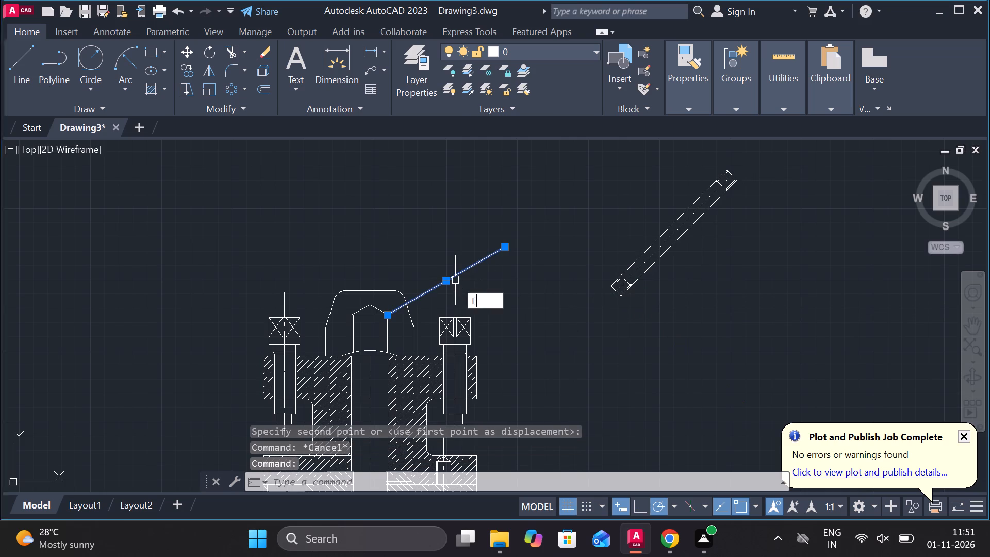
Draw a guide line at 30° from the blind hole's upper right corner, ending beyond the right screw.
text(L;)
key(Return)
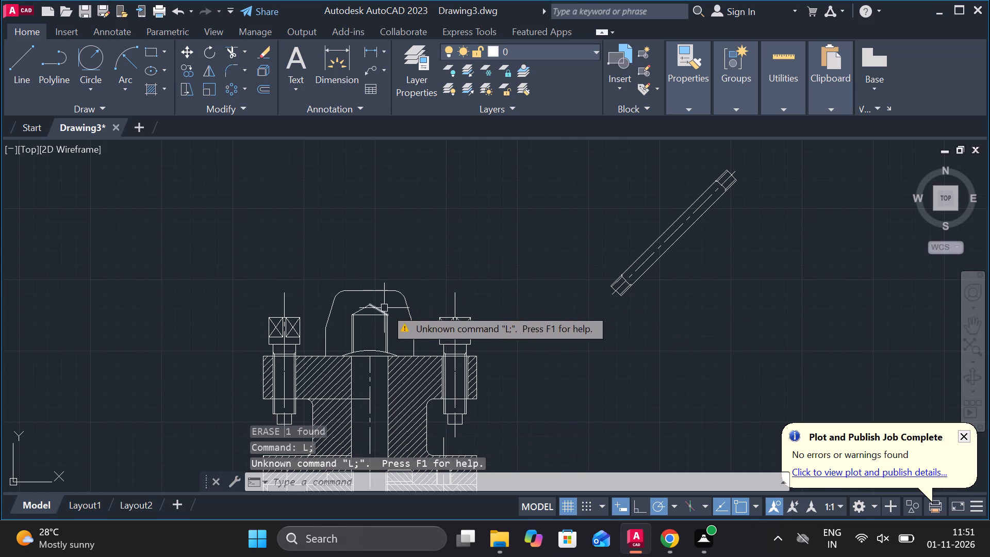
key(Escape)
key(l)
key(Return)
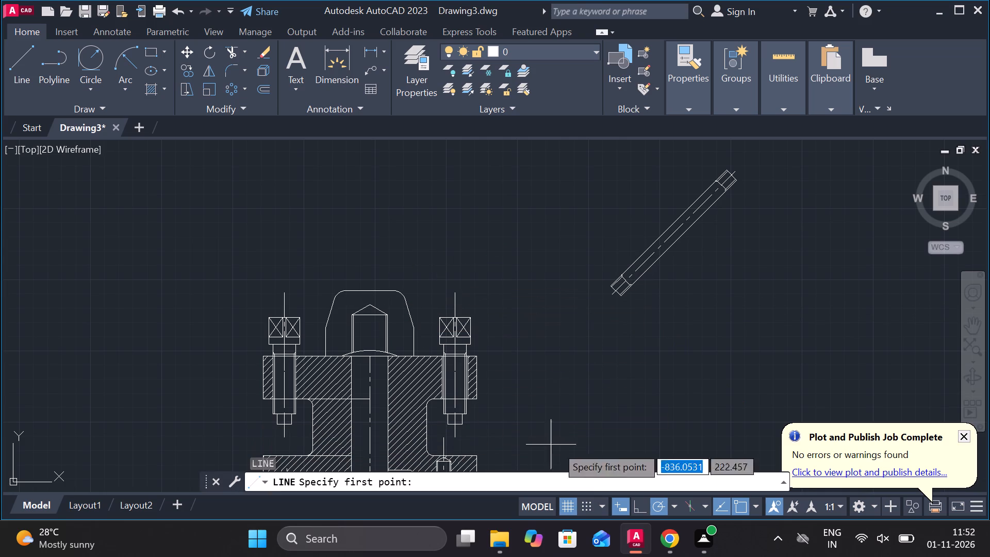
click(672, 506)
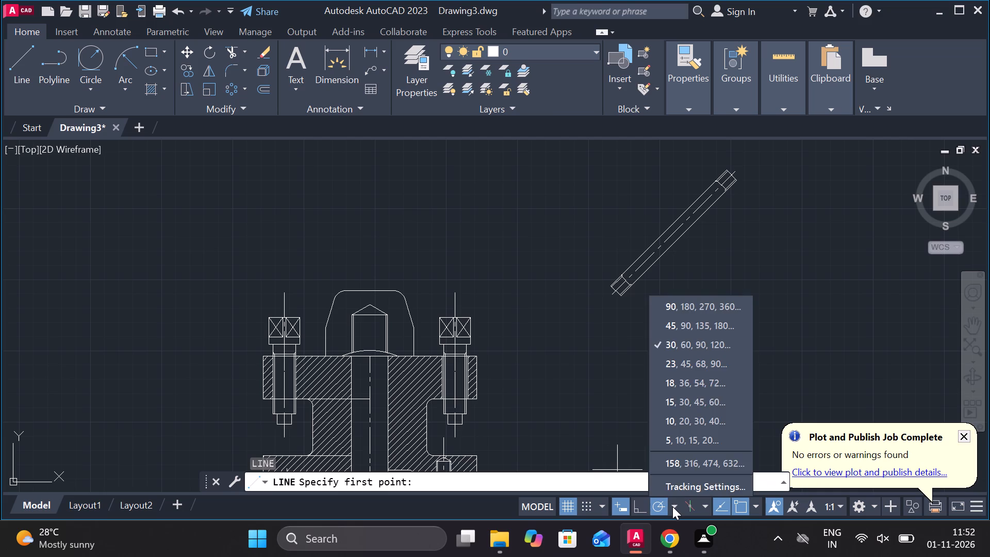
click(672, 506)
click(397, 312)
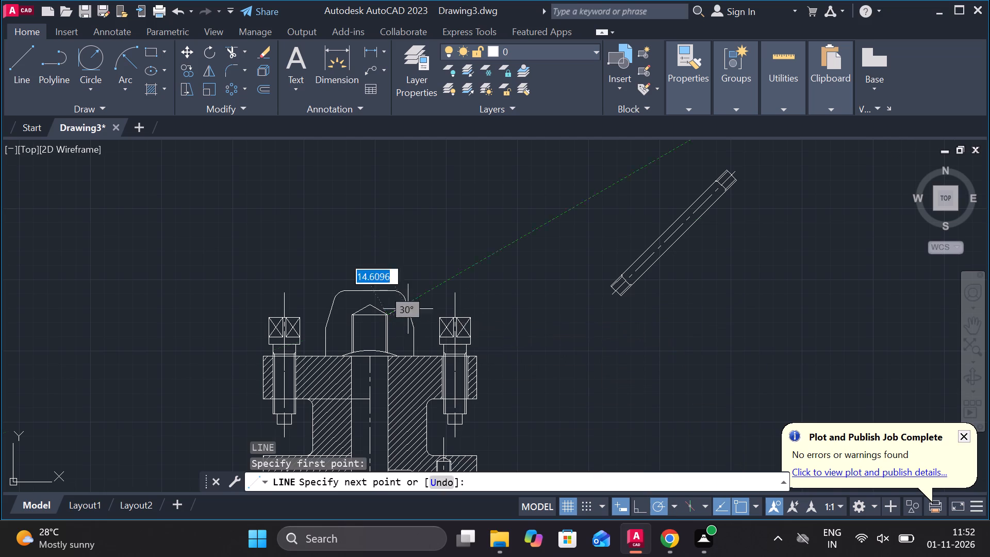
click(517, 250)
key(Escape)
Rotate the whole inclined stud by a further -15° about its lower end centre.
click(588, 173)
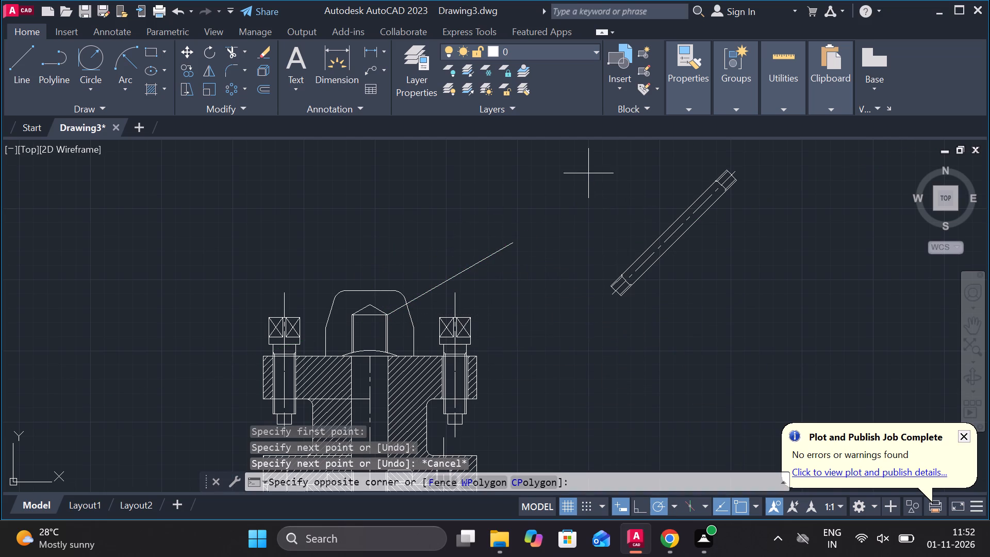
key(Escape)
click(794, 331)
click(584, 148)
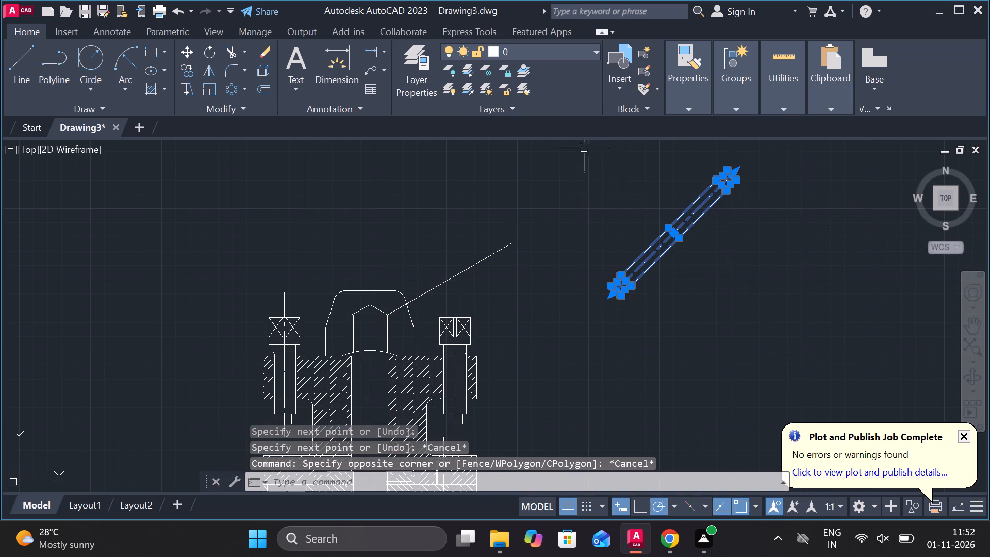
click(205, 51)
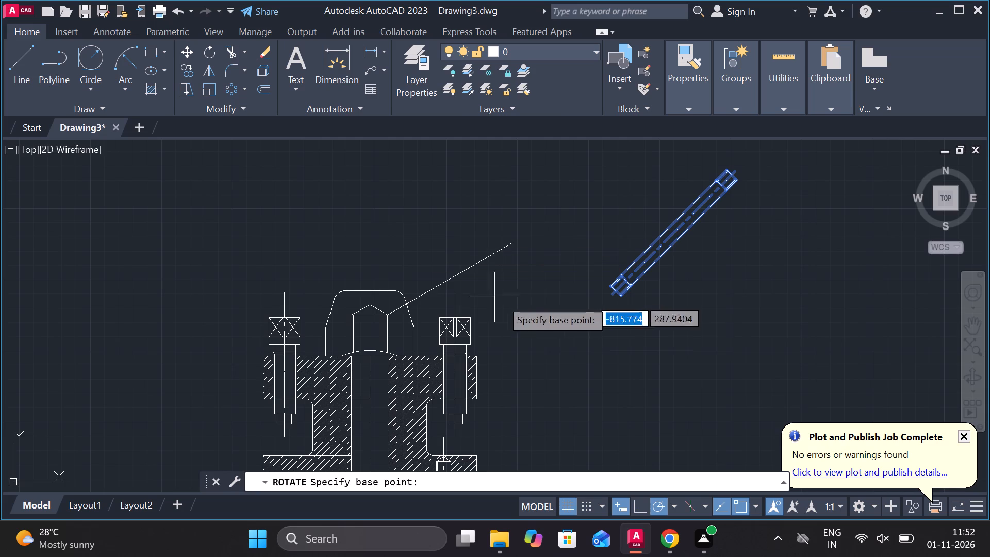
click(619, 291)
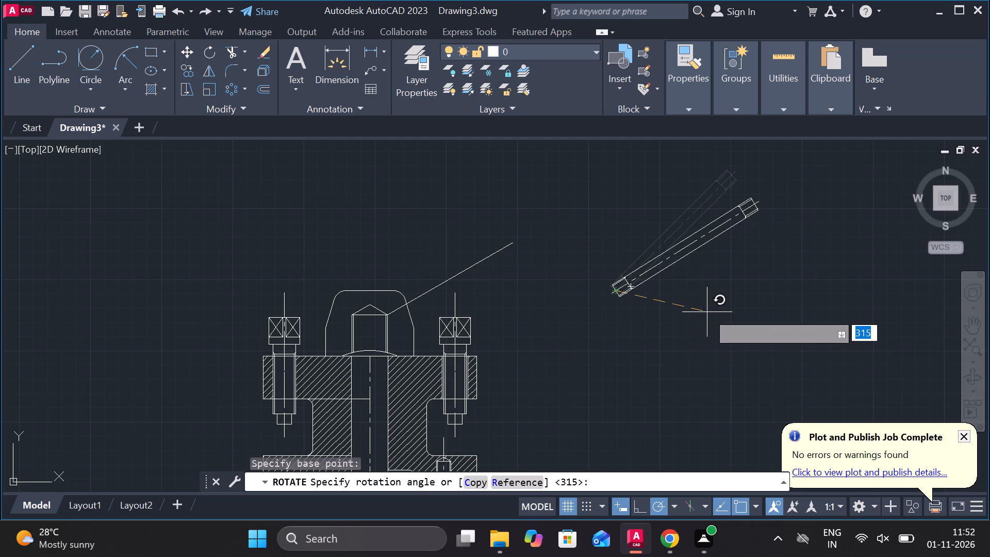
key(minus)
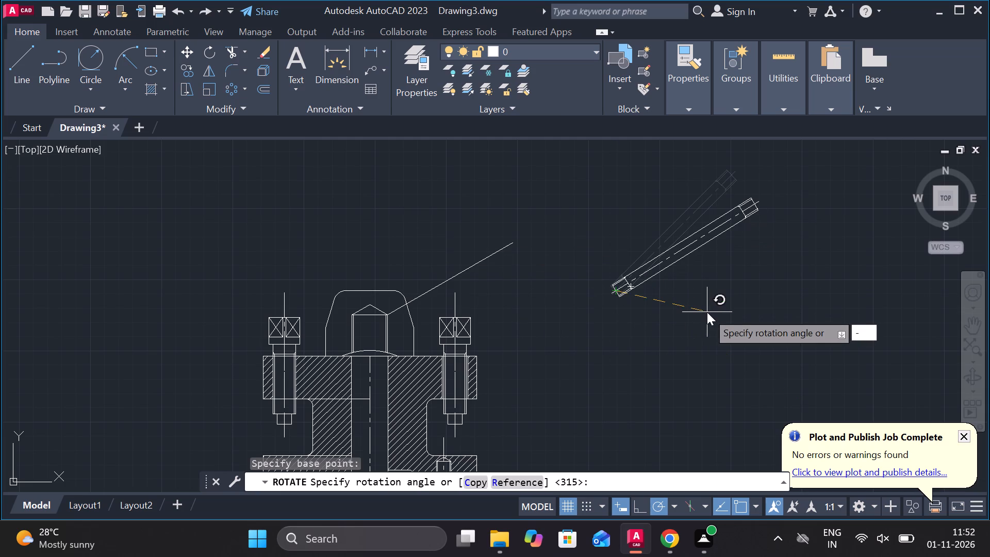
key(1)
key(5)
key(Return)
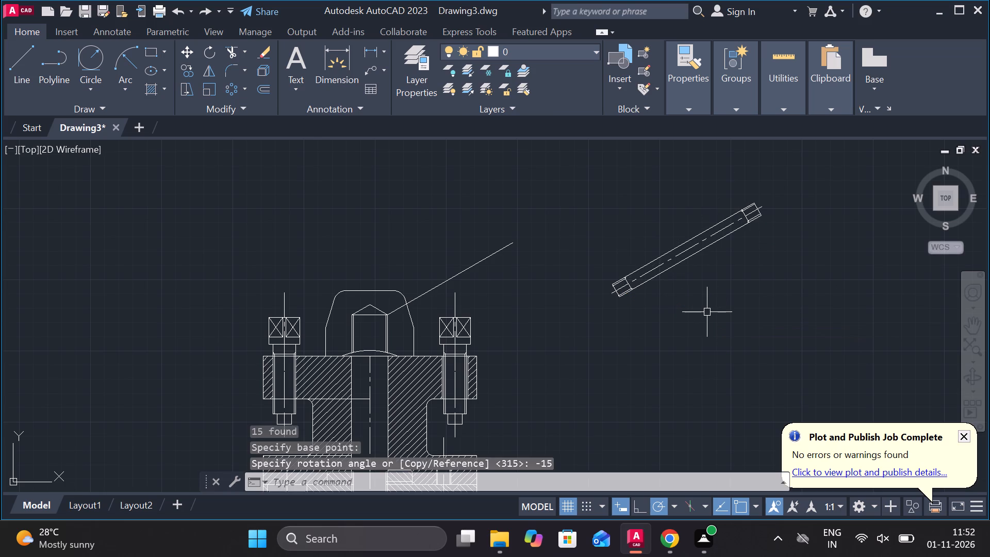
key(Escape)
Move the whole inclined stud by its lower end centre onto the 30° guide line, just inside the top part's right side.
click(587, 208)
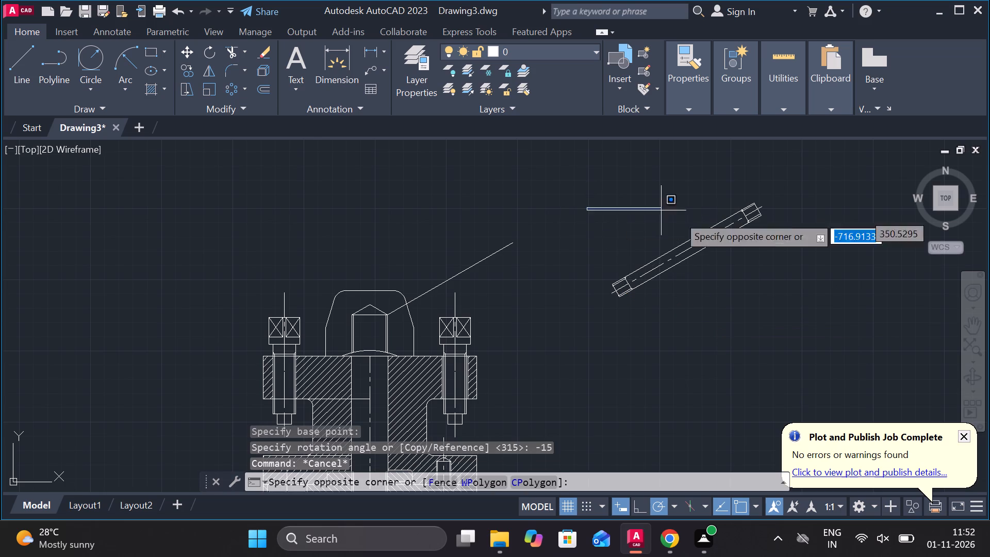
key(Escape)
drag(774, 401, 757, 349)
click(552, 158)
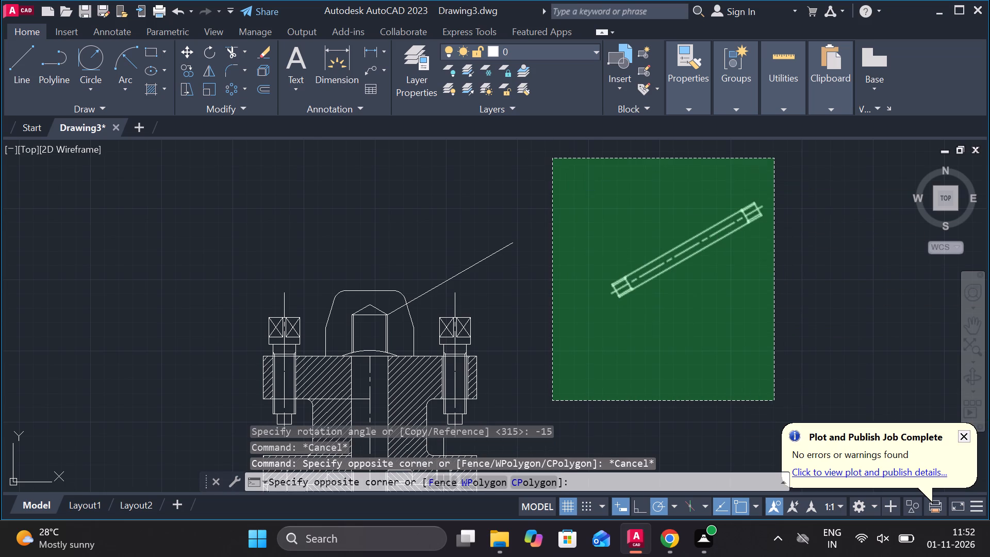
key(m)
key(Return)
scroll(554, 310, up, 2)
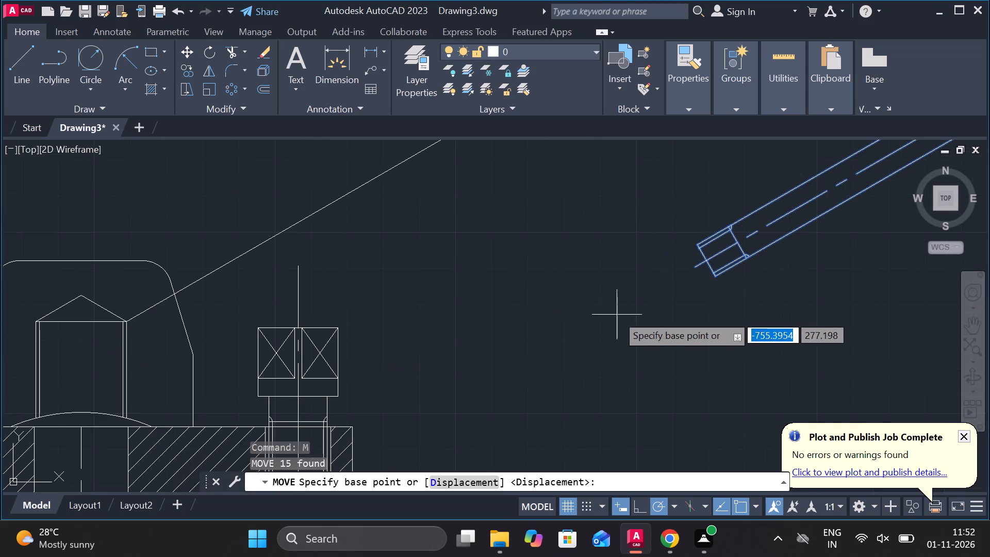
click(708, 258)
scroll(712, 270, down, 2)
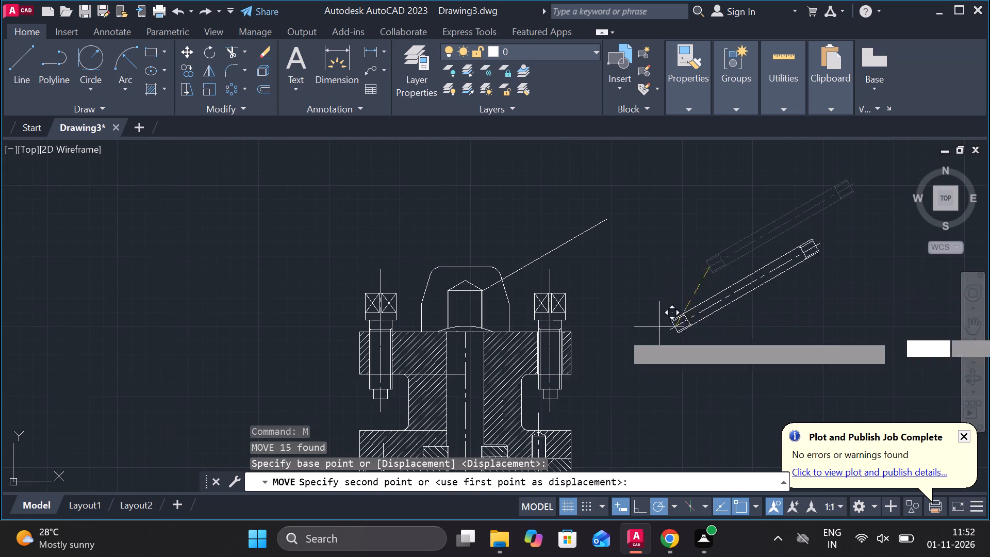
scroll(496, 250, up, 2)
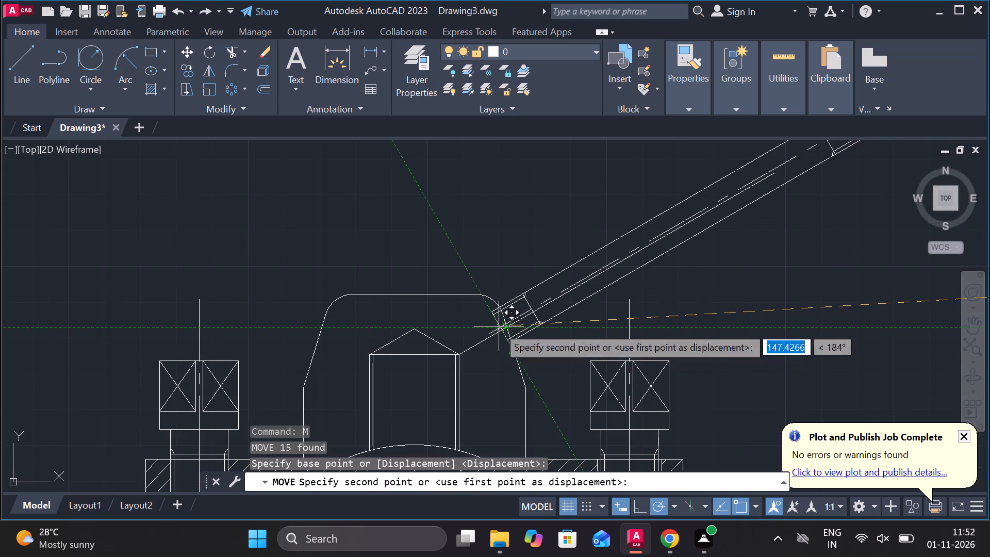
click(492, 334)
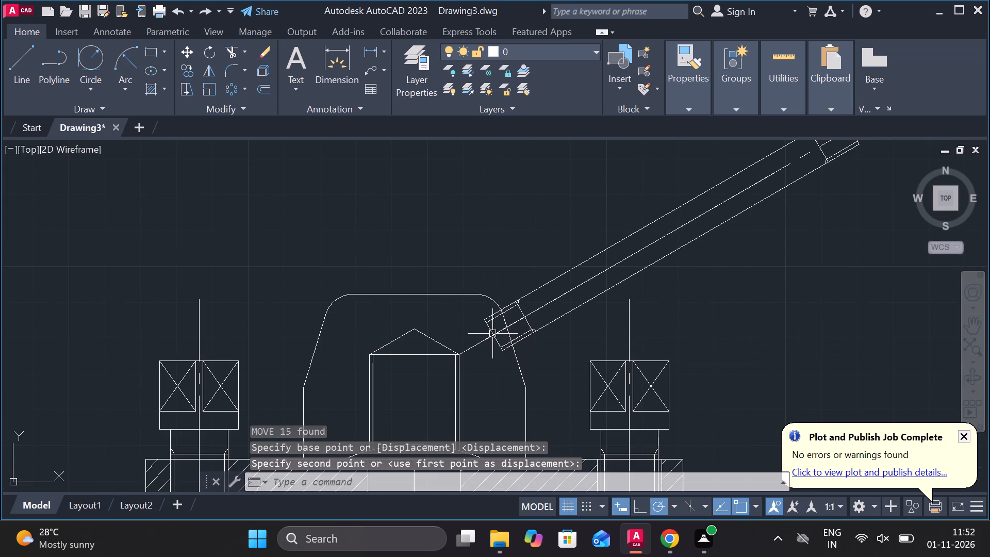
key(Escape)
Erase the 30° guide line running along the stud's centre line.
click(619, 267)
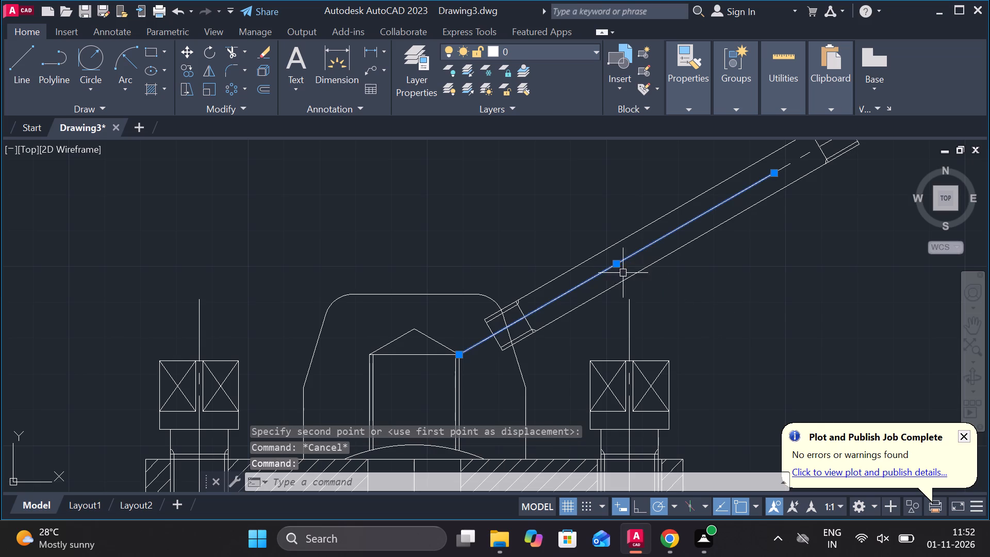
text(E)
key(space)
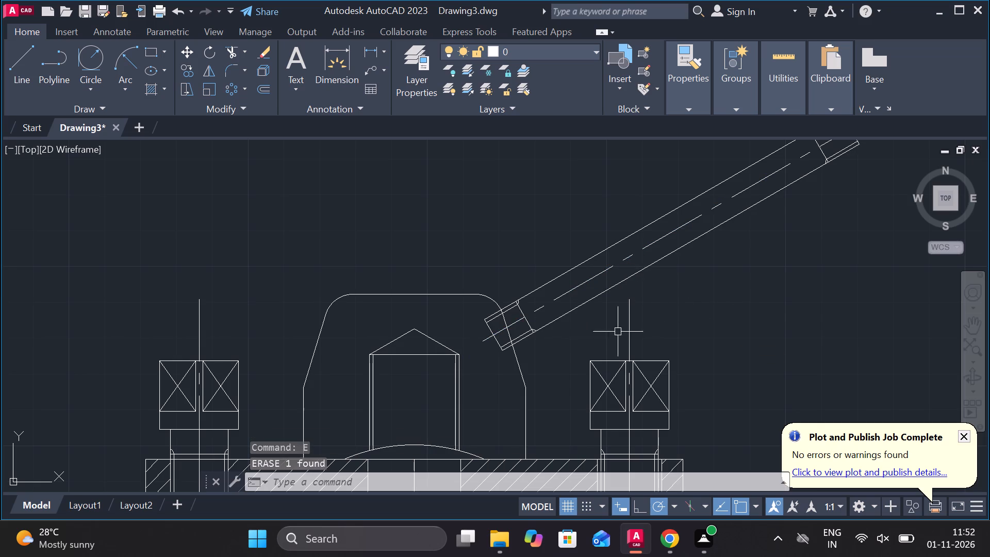
Trim the stud's end and upper edge lines that lie inside the top part's outline.
text(TR)
key(space)
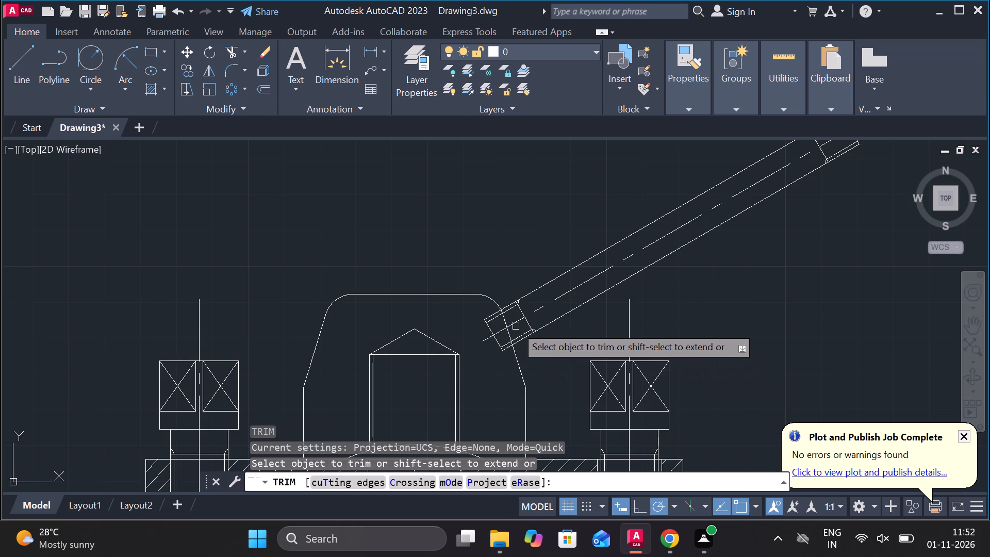
click(516, 325)
click(501, 352)
click(499, 341)
click(496, 332)
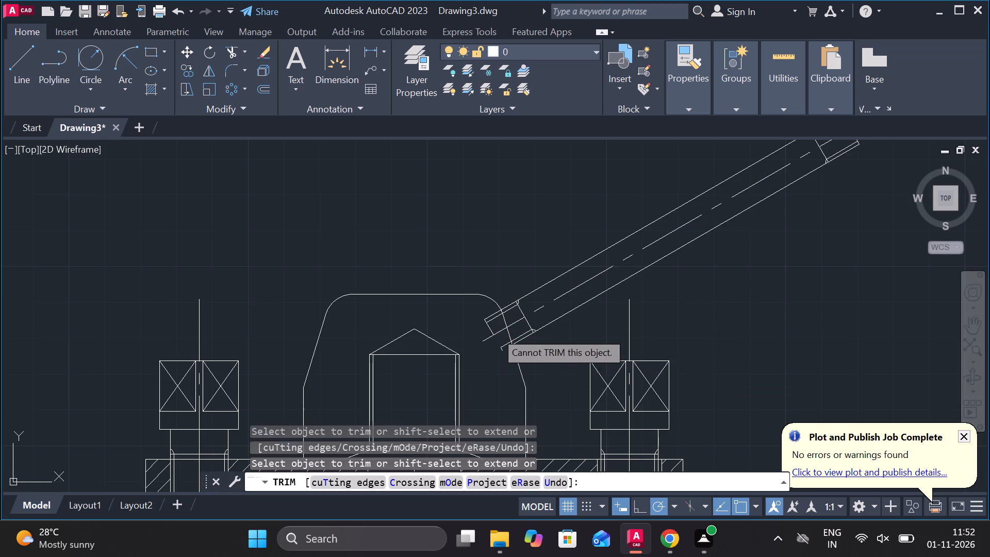
click(492, 324)
click(487, 314)
click(488, 332)
double_click(489, 335)
click(498, 340)
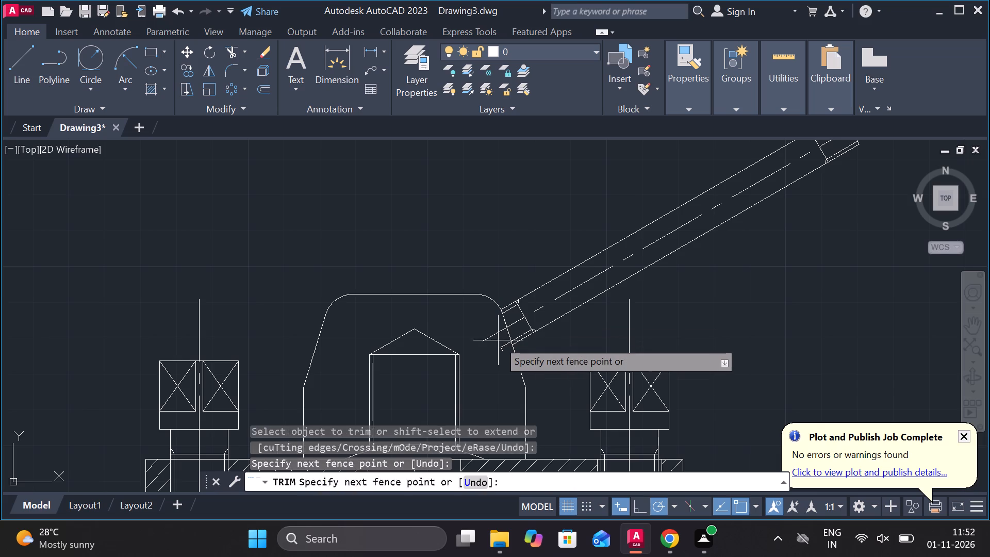
click(498, 335)
click(498, 334)
click(498, 334)
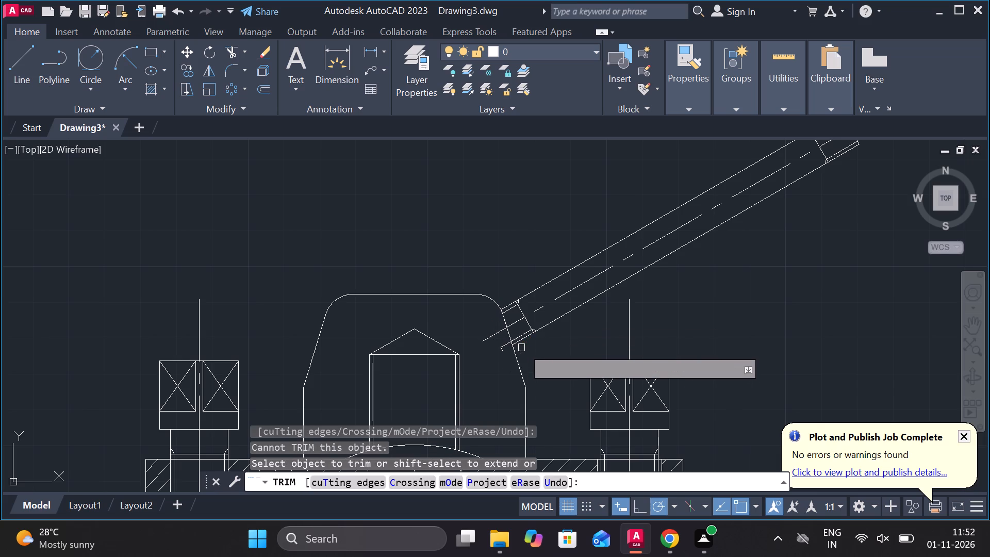
Trim the thread lines and thread-end line at the stud's lower end, plus the lower edge's leftover inside the top part.
click(518, 336)
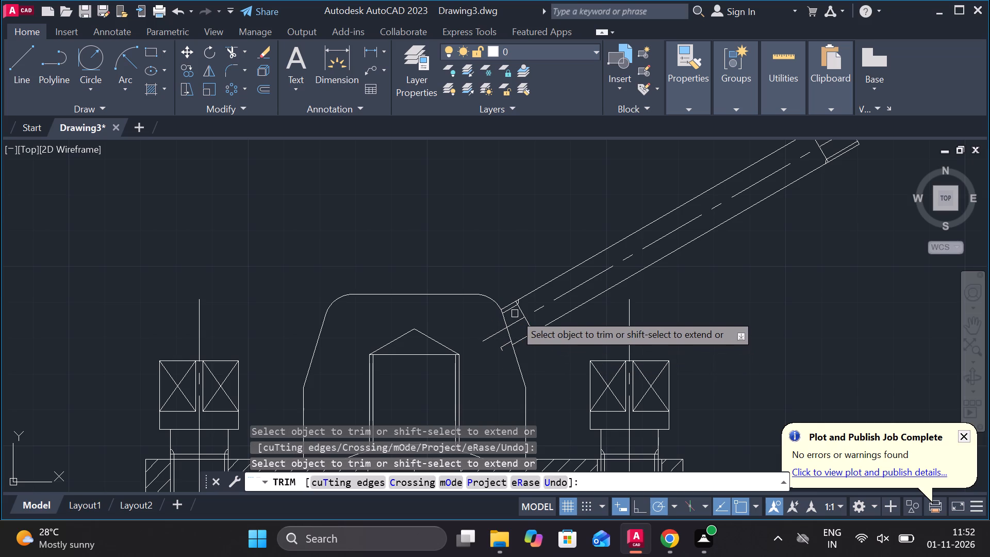
click(513, 310)
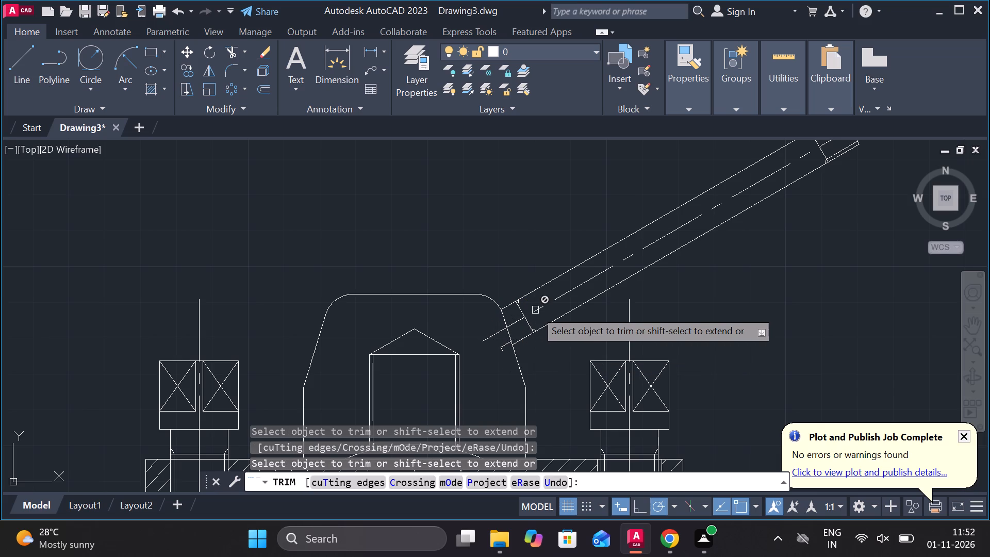
click(518, 309)
click(518, 307)
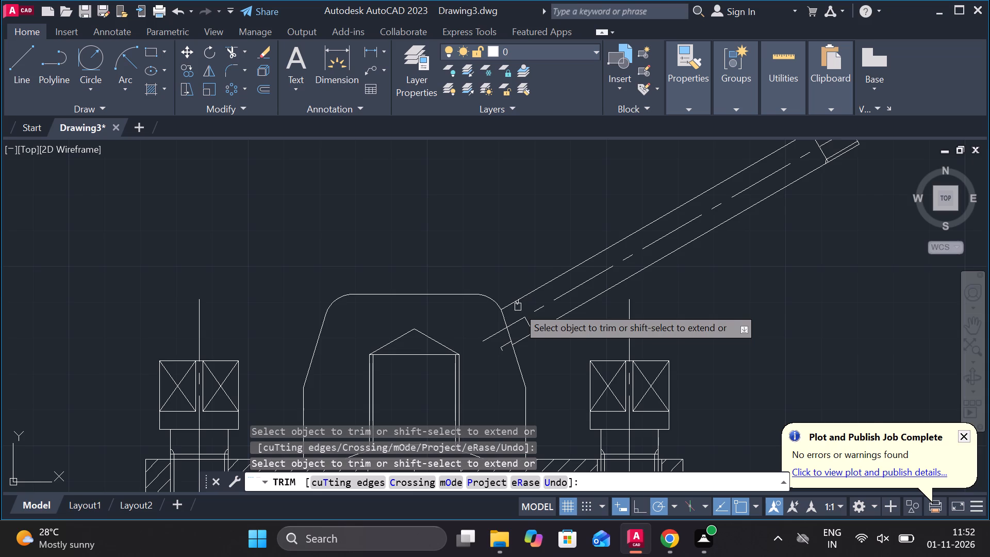
scroll(518, 307, up, 3)
click(508, 297)
click(514, 292)
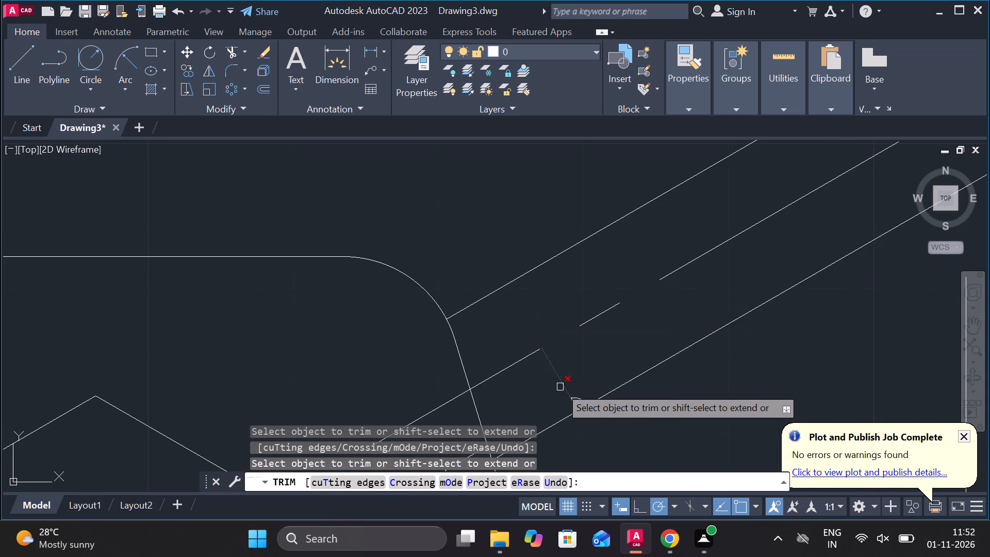
click(560, 387)
double_click(569, 398)
scroll(571, 400, down, 2)
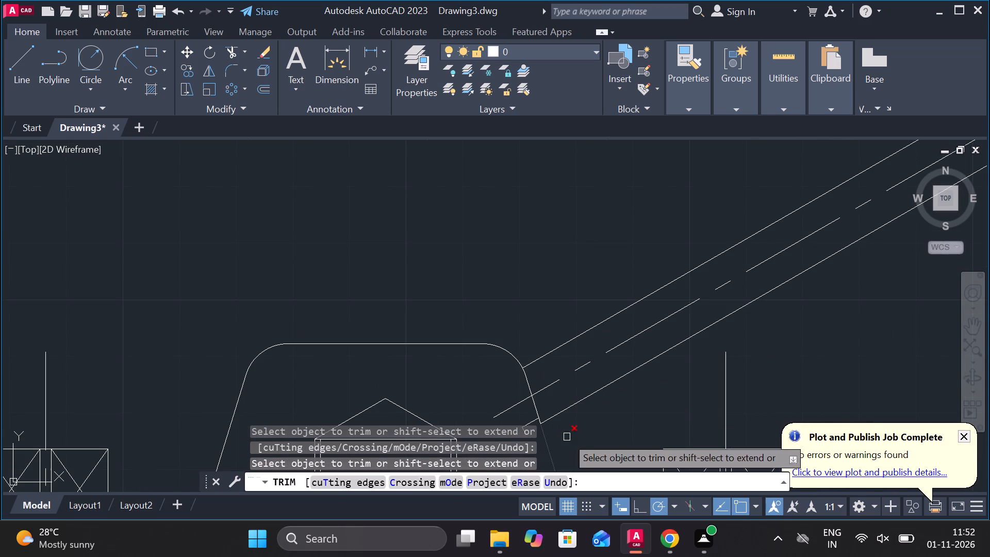
middle_drag(616, 399, 685, 329)
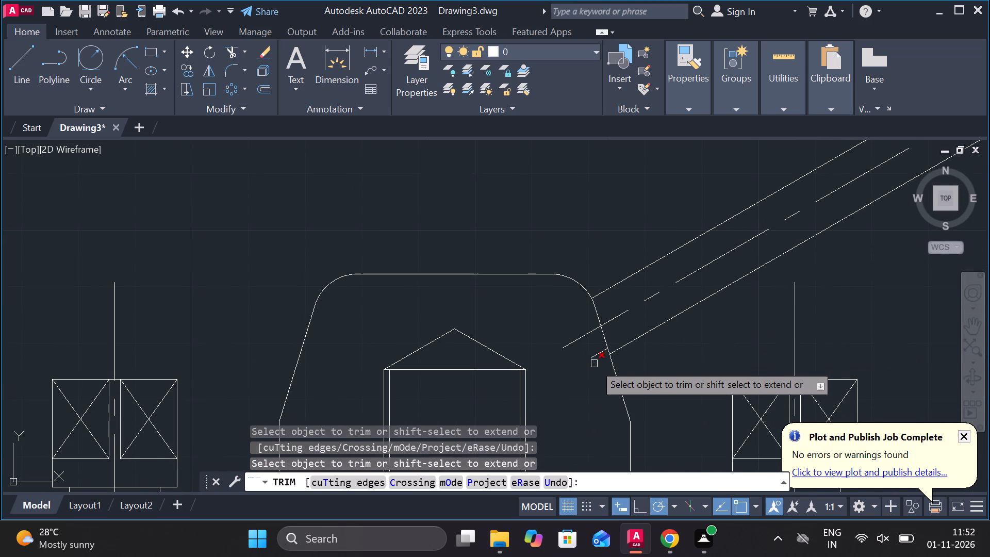
click(592, 362)
click(591, 357)
scroll(575, 377, down, 2)
scroll(787, 297, down, 1)
middle_drag(792, 298, 702, 345)
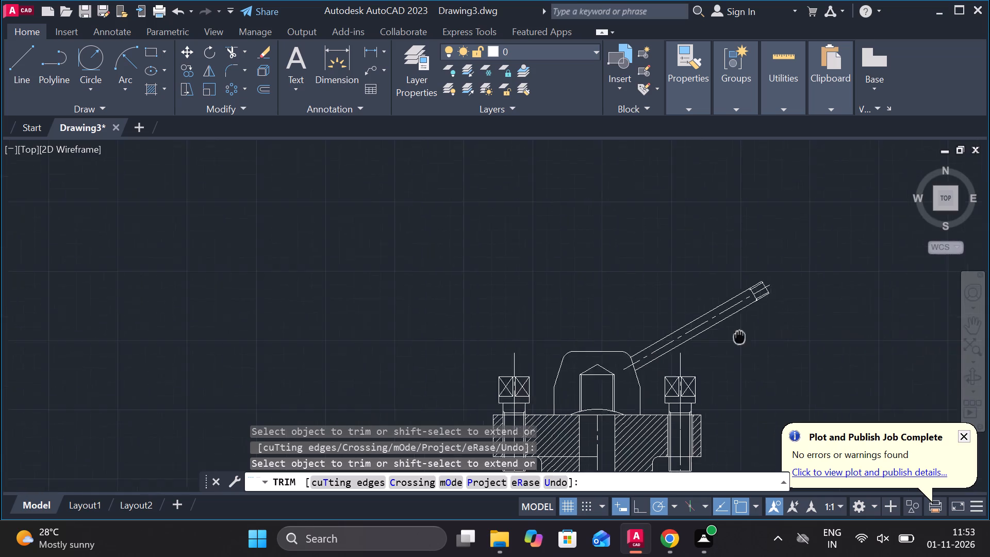
middle_drag(702, 345, 634, 335)
scroll(707, 340, down, 2)
middle_drag(733, 352, 582, 271)
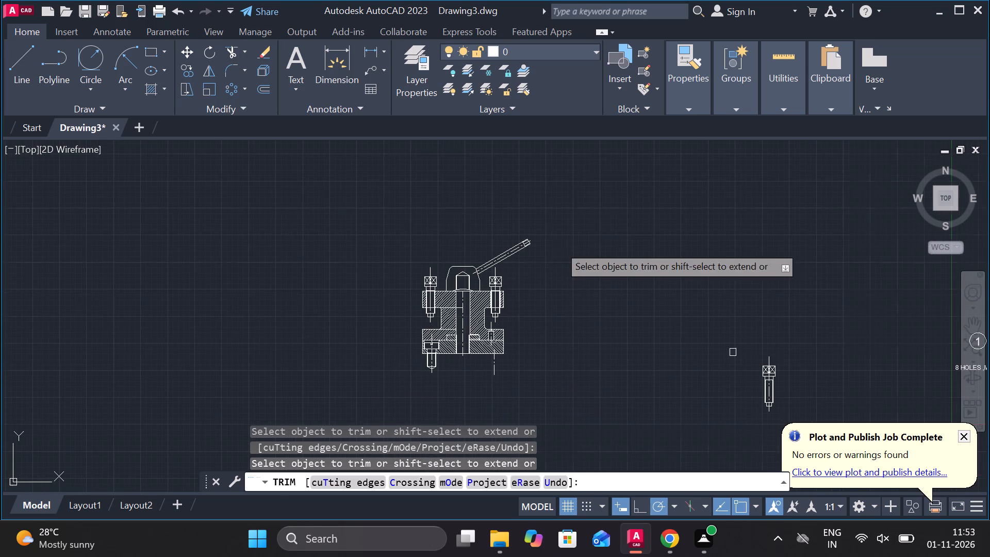
key(Escape)
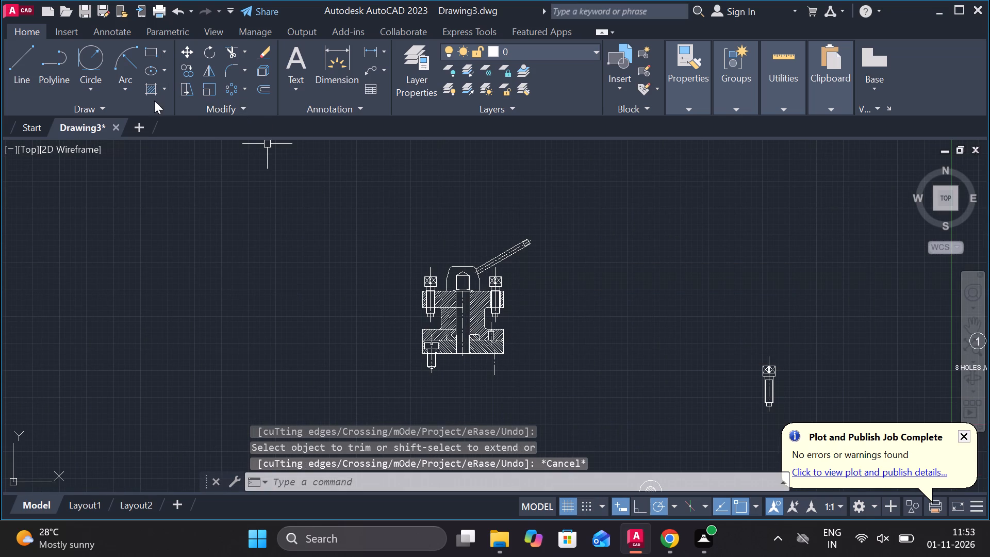
Hatch the top part's section around the blind hole with ANSI31 at scale 0.5.
click(153, 85)
scroll(413, 260, up, 3)
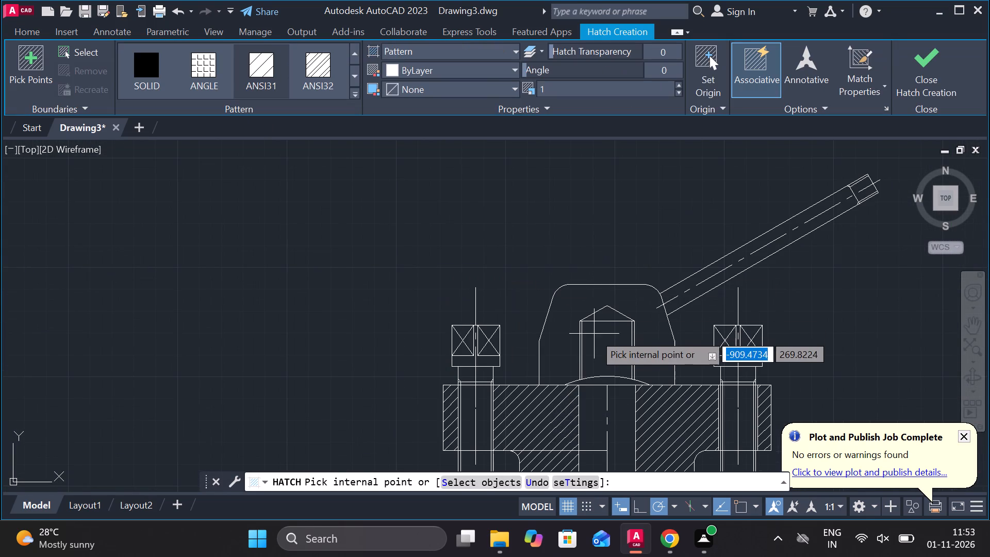
click(579, 306)
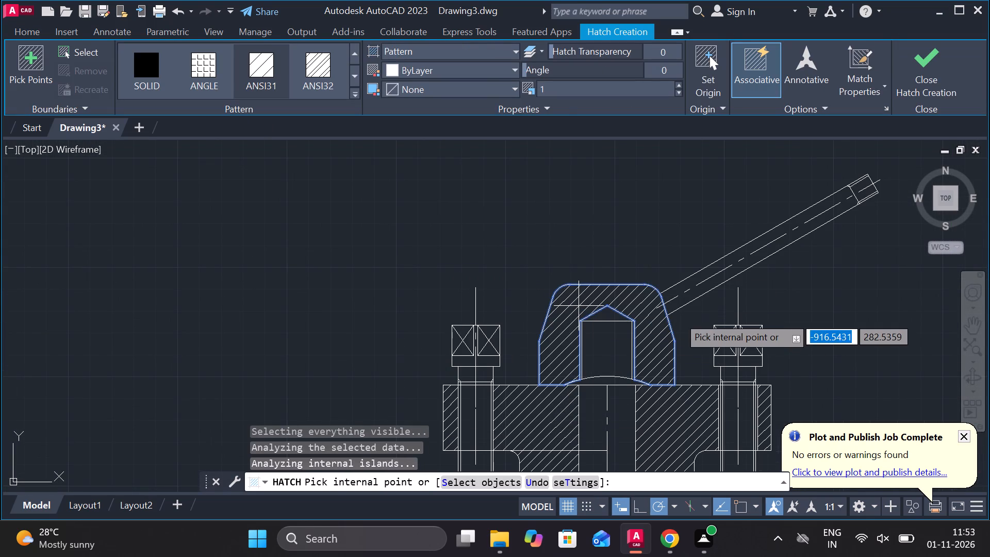
click(576, 92)
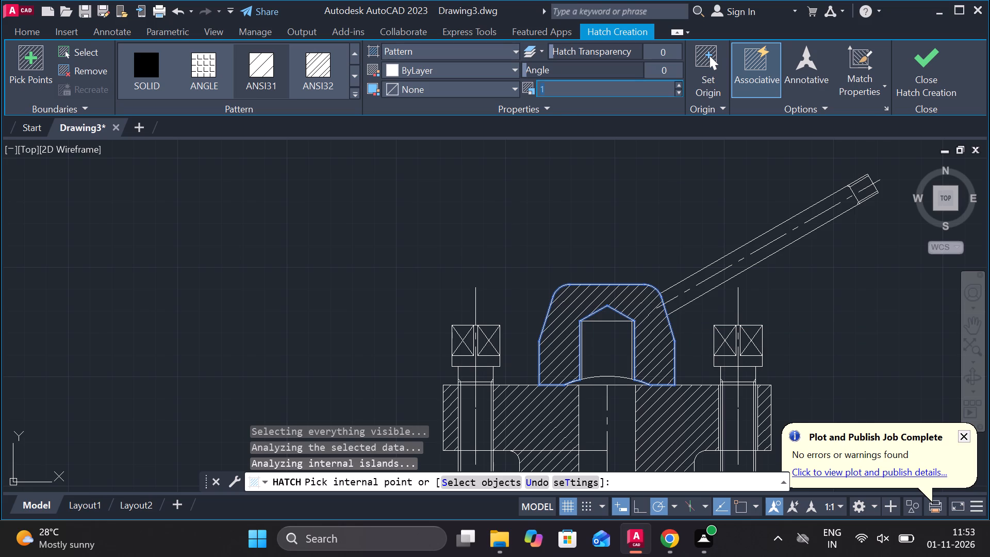
text(.5)
key(Return)
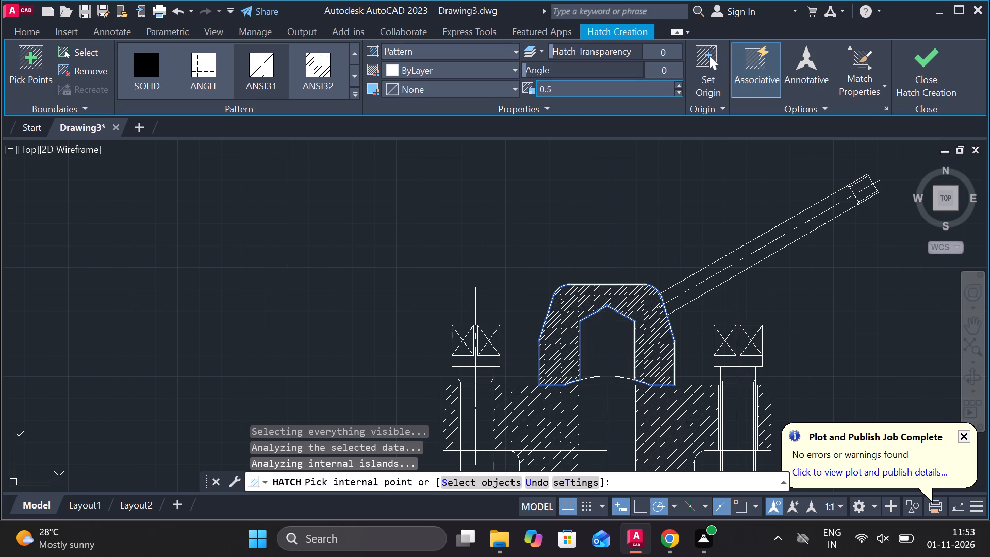
click(938, 73)
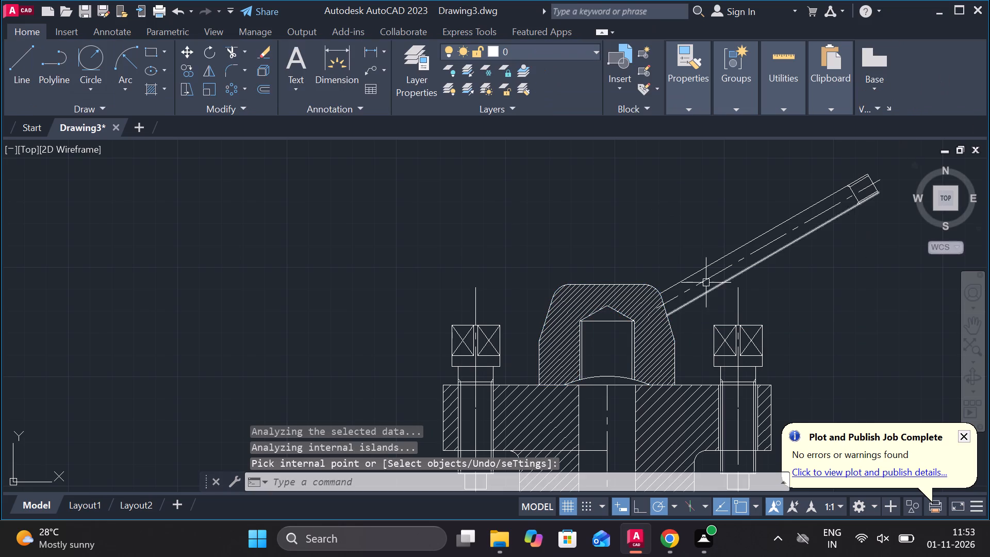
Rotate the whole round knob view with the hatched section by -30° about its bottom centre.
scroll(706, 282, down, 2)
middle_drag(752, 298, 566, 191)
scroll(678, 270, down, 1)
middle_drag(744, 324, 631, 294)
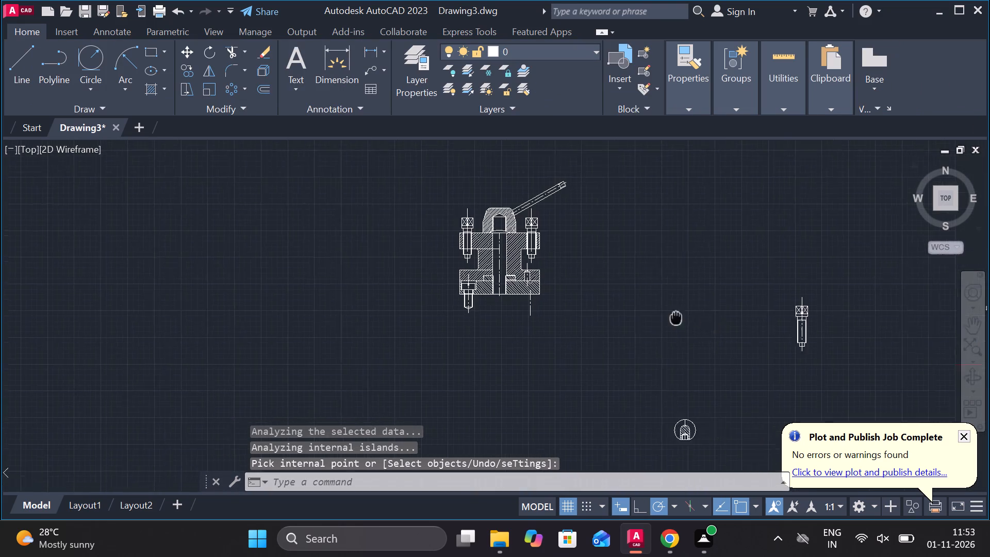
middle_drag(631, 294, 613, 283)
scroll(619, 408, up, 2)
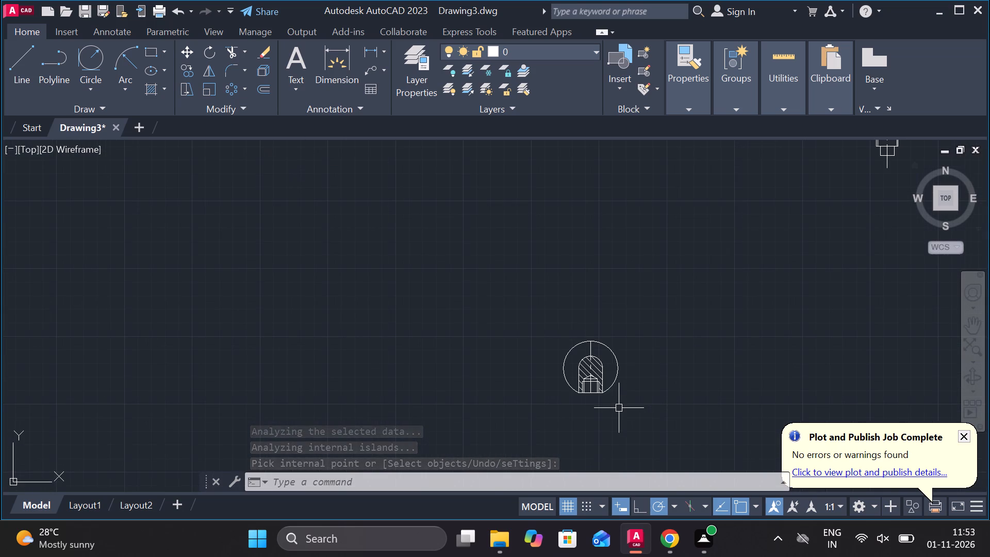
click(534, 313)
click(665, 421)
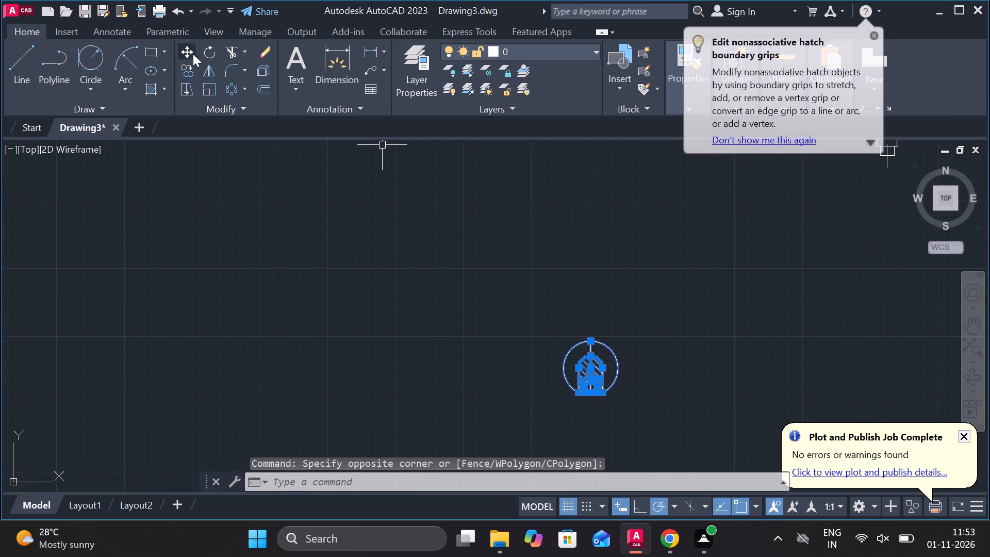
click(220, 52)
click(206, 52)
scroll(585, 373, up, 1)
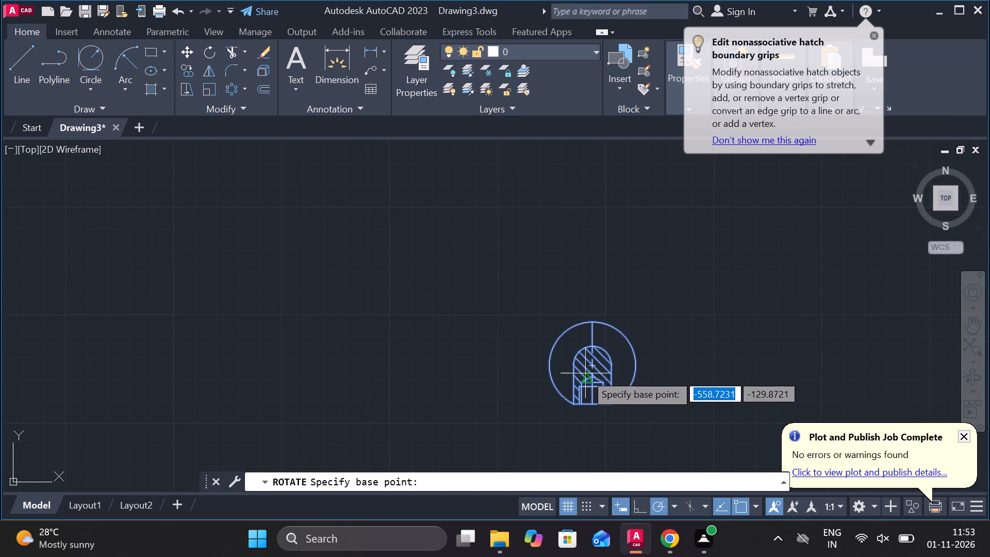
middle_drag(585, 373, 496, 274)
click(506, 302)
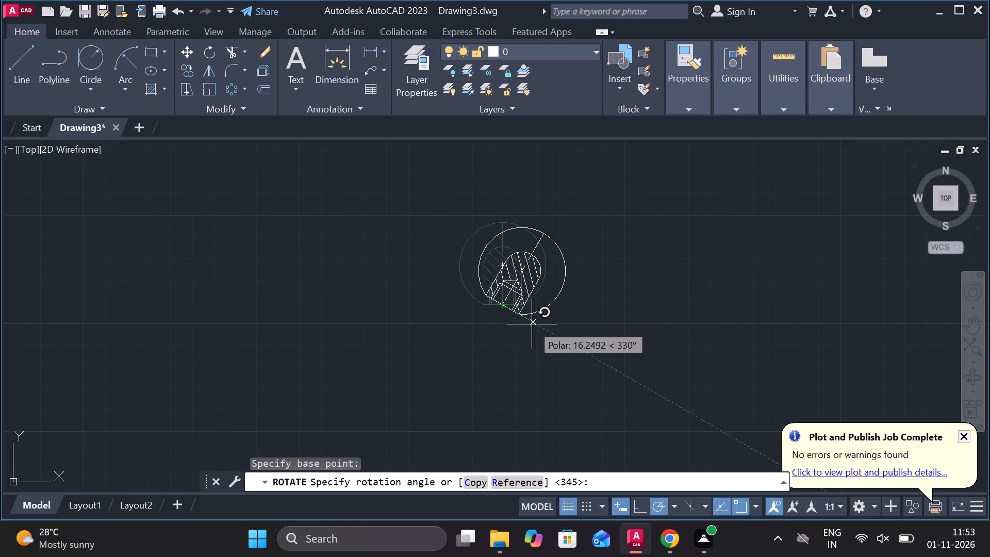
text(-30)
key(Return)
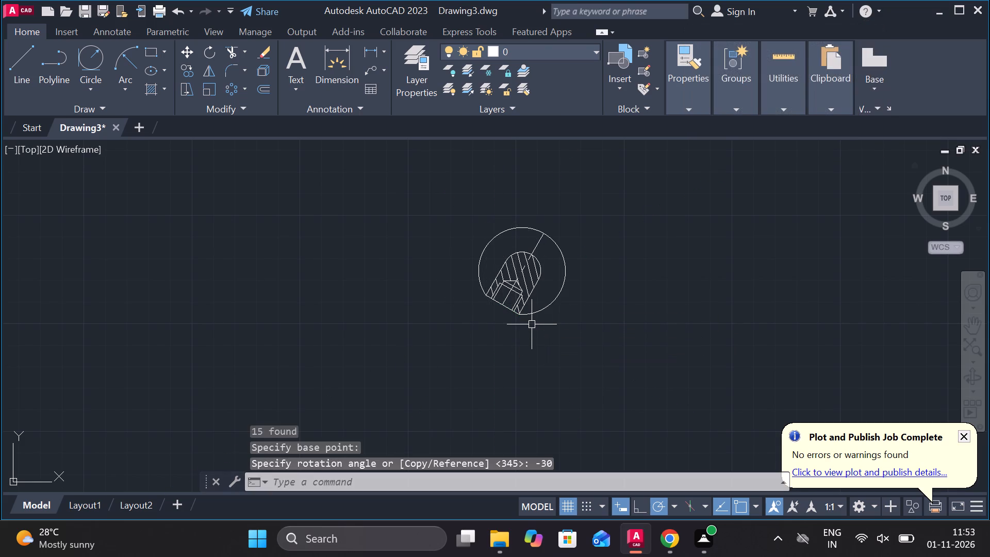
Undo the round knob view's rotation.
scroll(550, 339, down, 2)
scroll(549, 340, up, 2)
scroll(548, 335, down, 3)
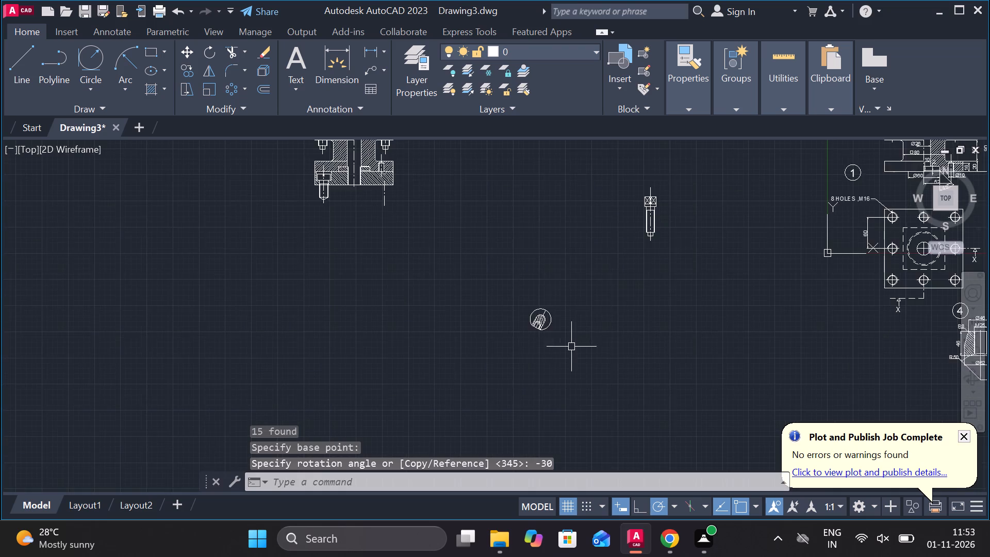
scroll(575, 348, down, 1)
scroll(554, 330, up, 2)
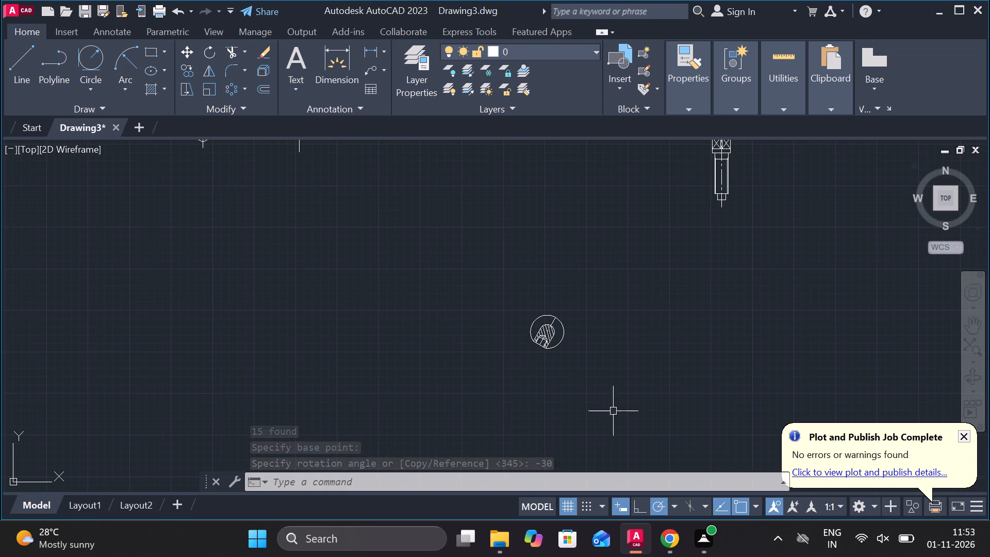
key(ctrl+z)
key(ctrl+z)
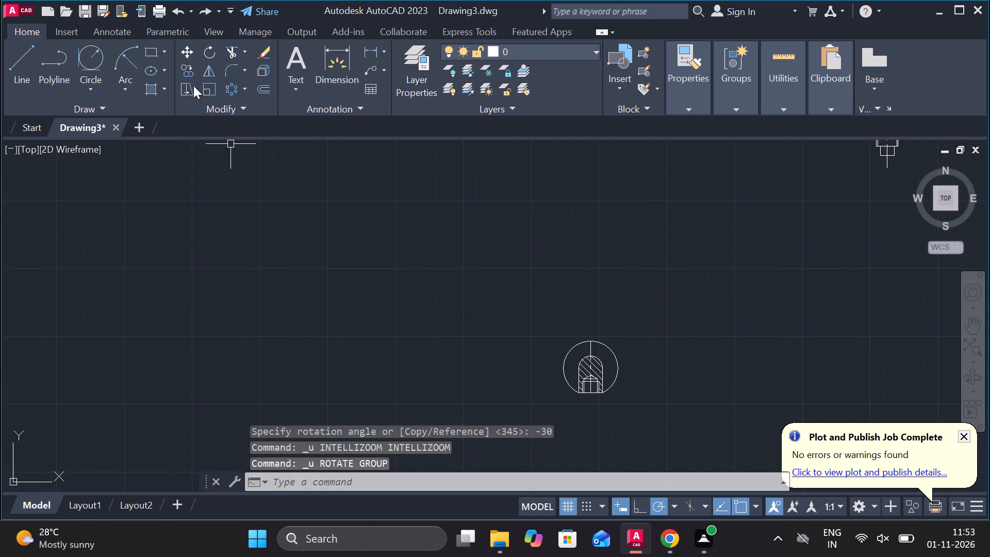
Rotate the whole round knob view with its hatched section about its bottom centre to match the slope of the 30° stud.
click(206, 52)
drag(617, 403, 610, 399)
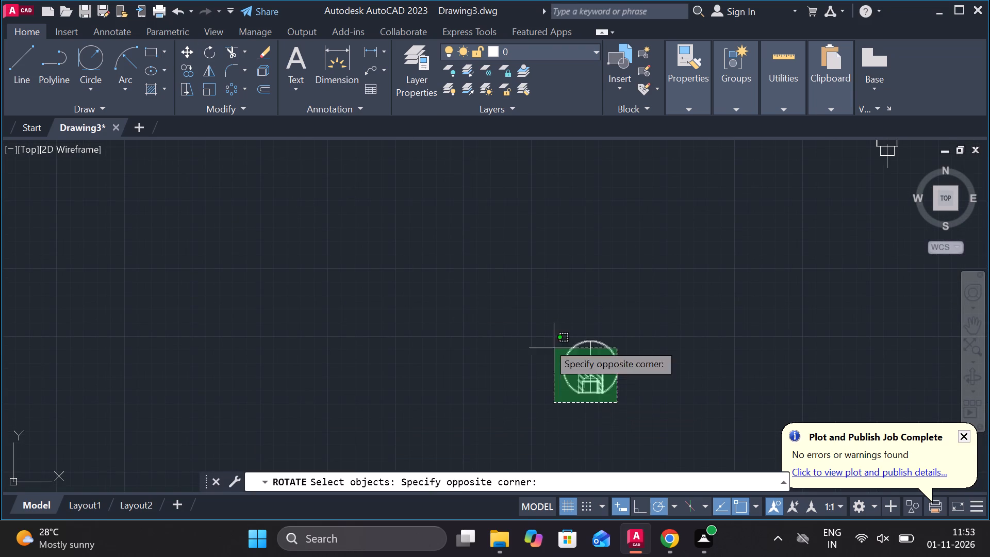
click(512, 318)
key(Return)
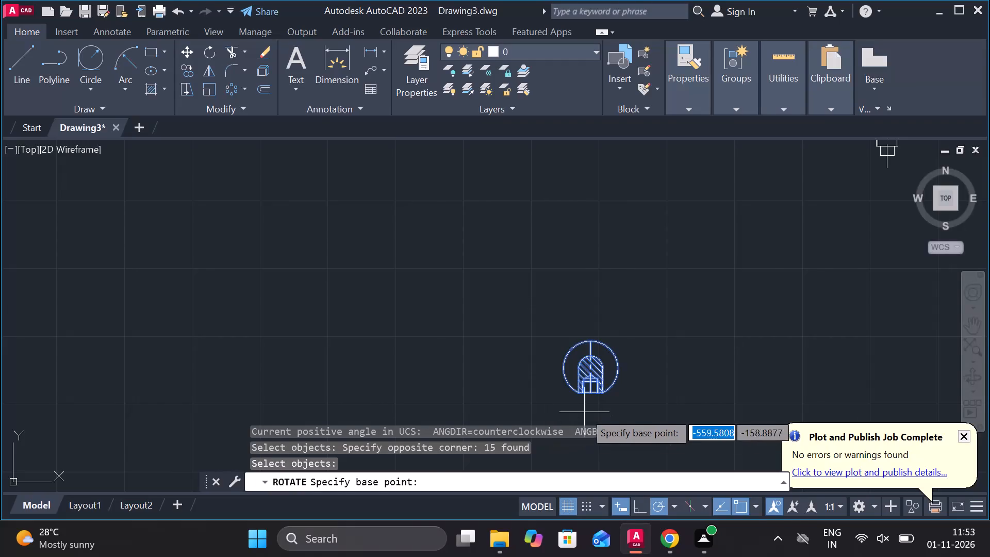
click(593, 399)
middle_drag(593, 399, 566, 279)
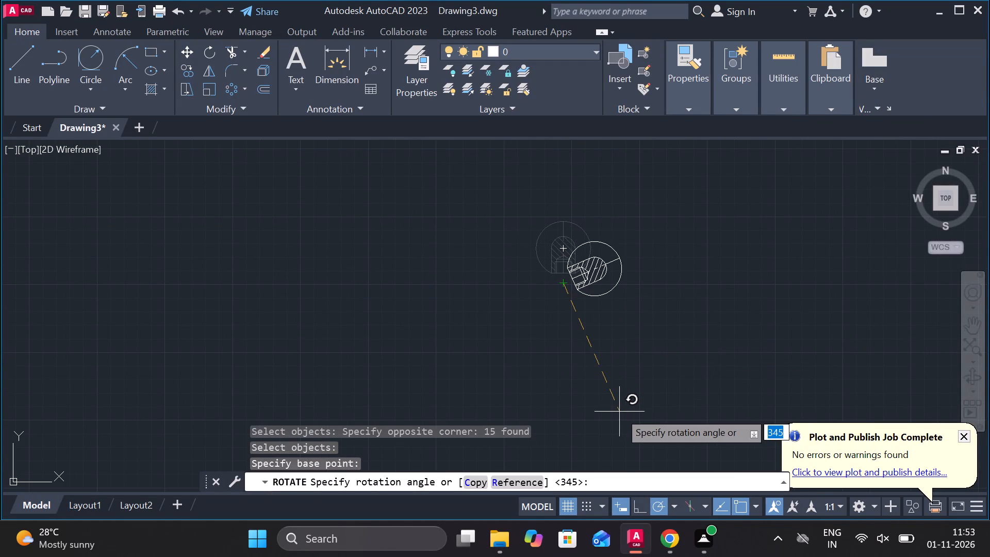
click(648, 409)
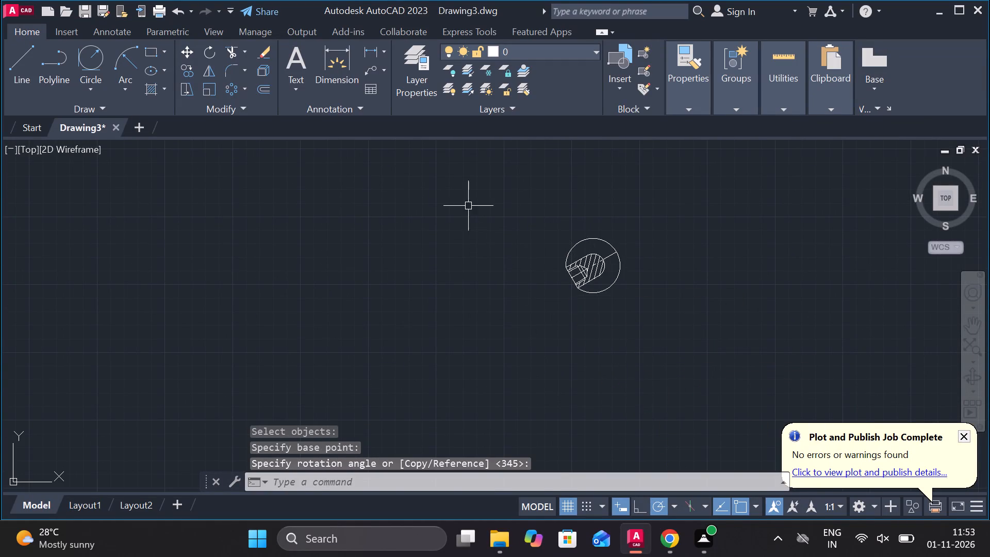
Move the rotated round knob view from its bottom-face centre onto the threaded upper end of the inclined stud, aligning their centrelines.
drag(510, 203, 515, 205)
click(680, 332)
key(m)
key(Return)
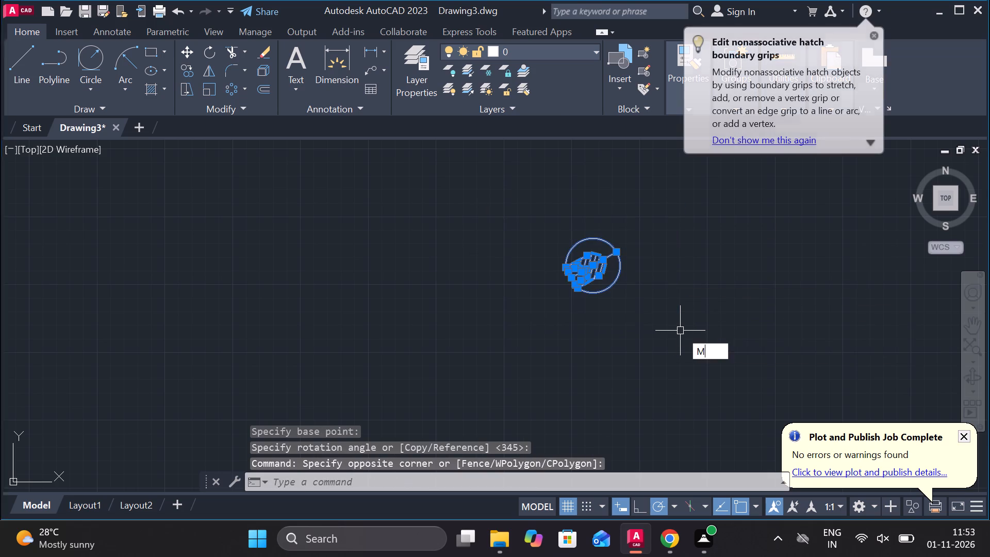
scroll(576, 280, up, 3)
click(550, 270)
scroll(550, 270, down, 4)
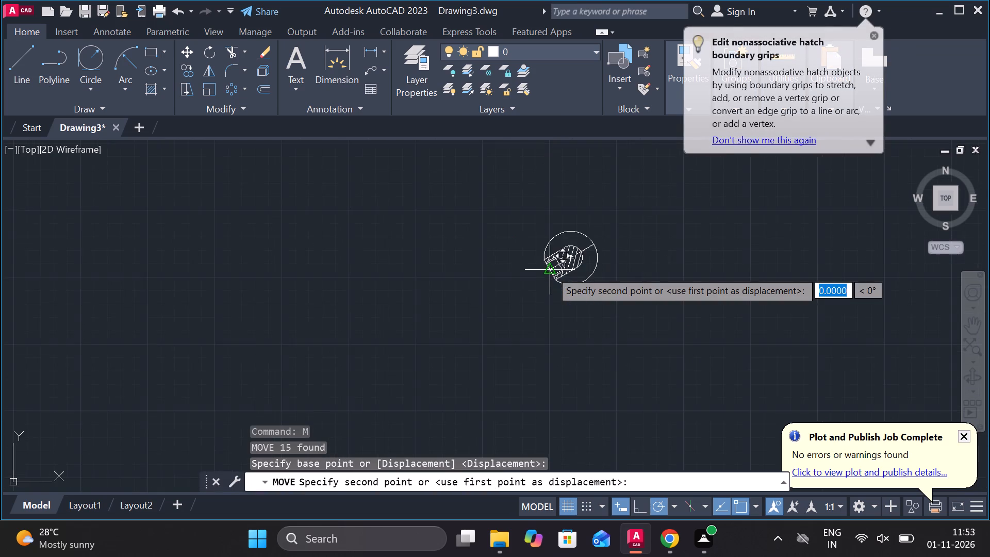
scroll(550, 270, down, 2)
middle_drag(530, 261, 566, 433)
scroll(494, 198, up, 1)
scroll(427, 181, up, 1)
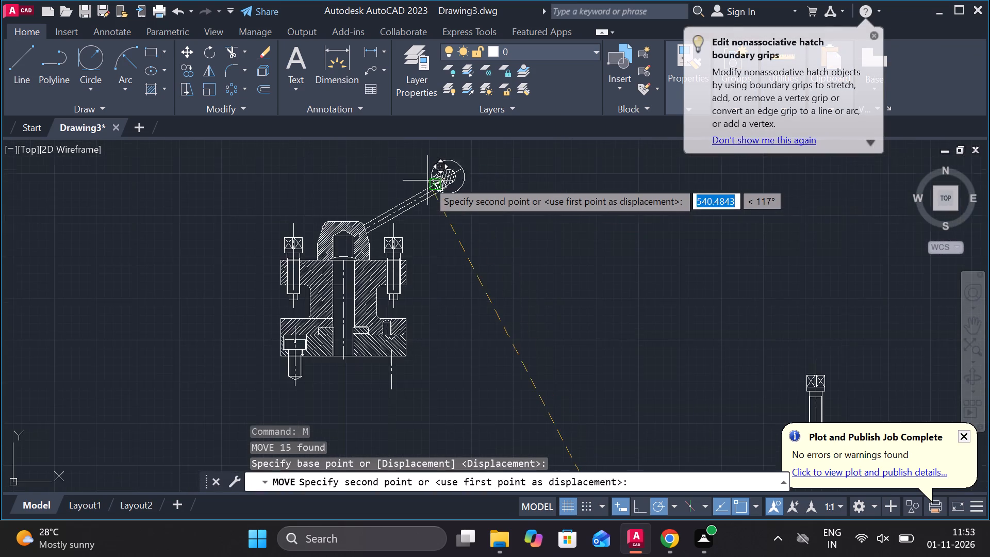
scroll(427, 181, up, 3)
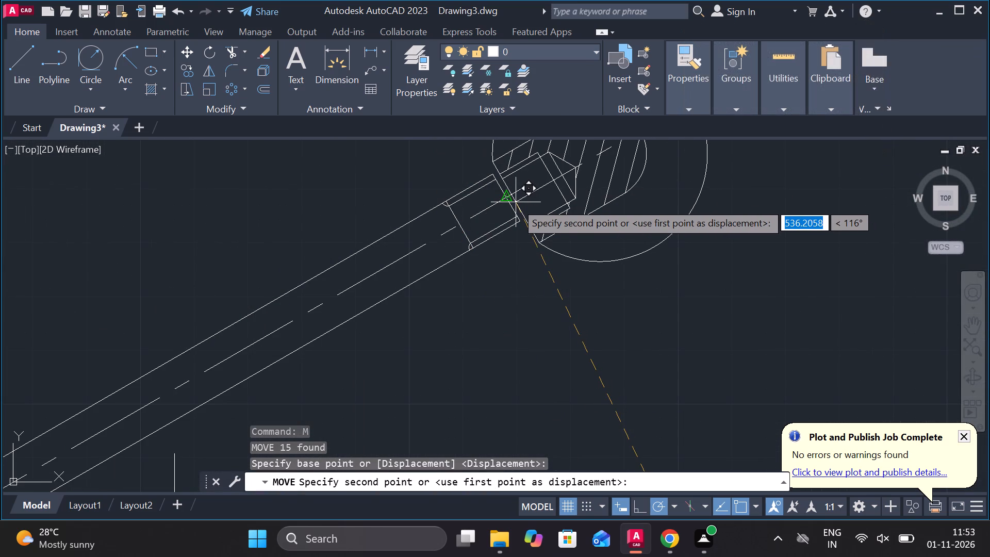
click(509, 202)
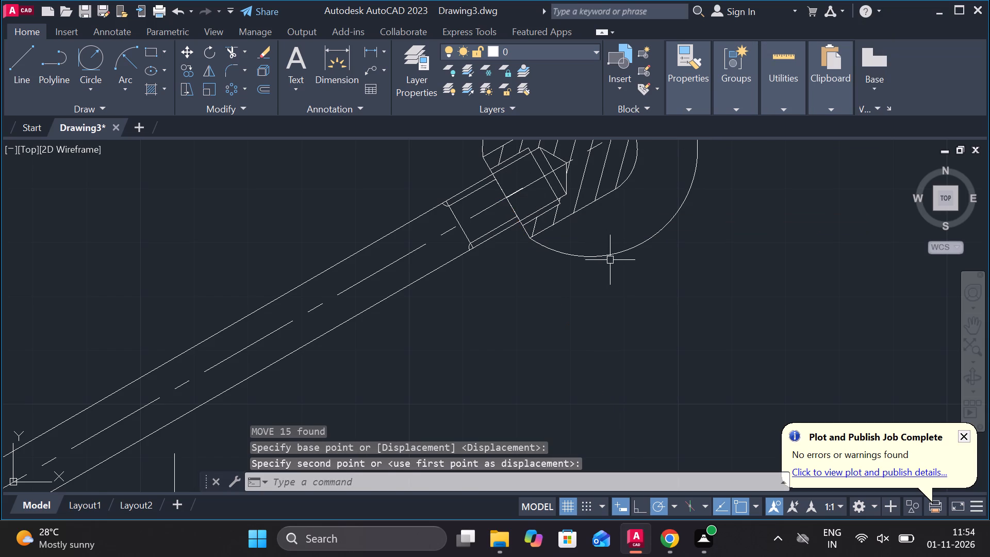
Erase the spare square-head screw view standing apart between the assembly and the part views.
scroll(610, 260, down, 2)
scroll(668, 282, down, 3)
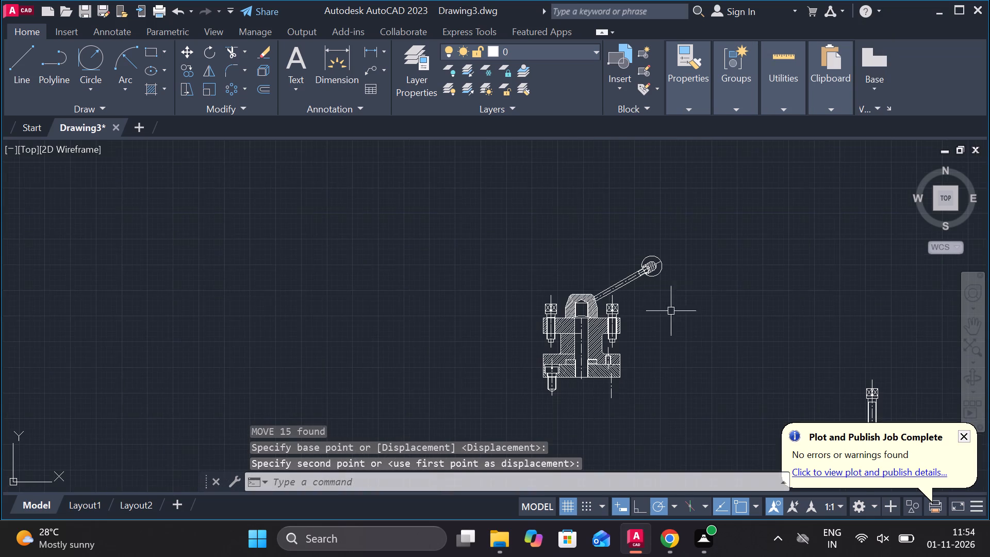
middle_drag(674, 348, 623, 285)
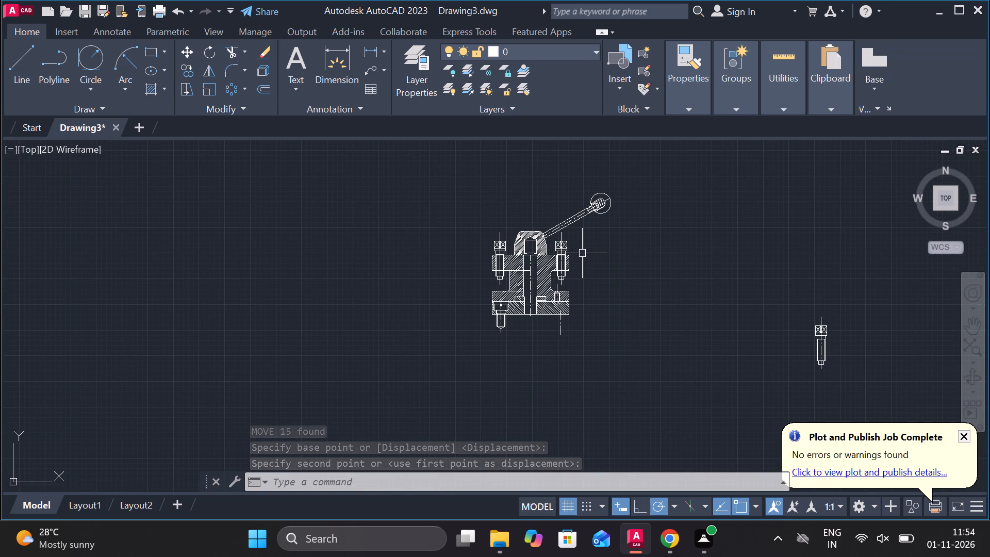
scroll(603, 203, up, 2)
middle_drag(639, 272, 474, 149)
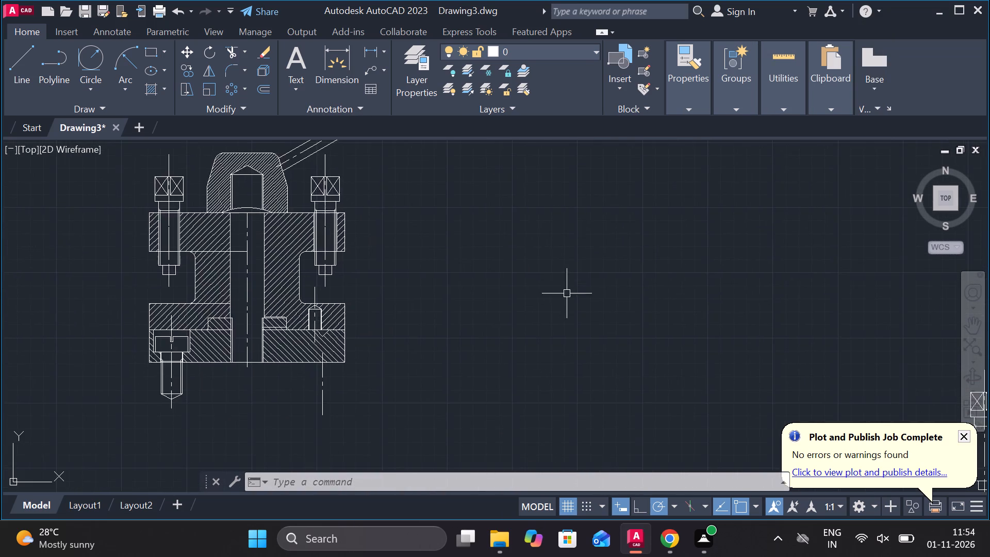
scroll(571, 299, down, 1)
middle_drag(818, 367, 587, 239)
drag(669, 333, 628, 287)
click(547, 176)
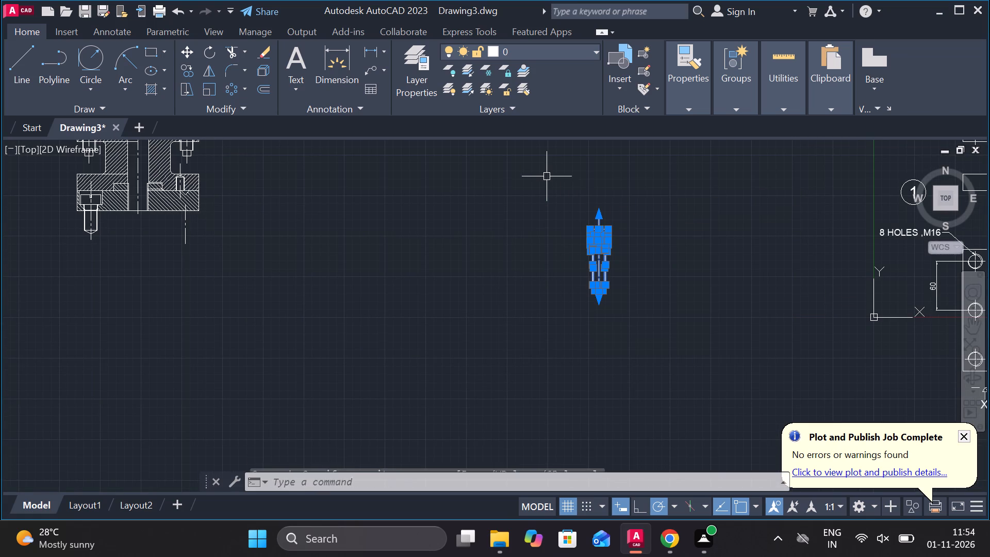
text(E)
key(space)
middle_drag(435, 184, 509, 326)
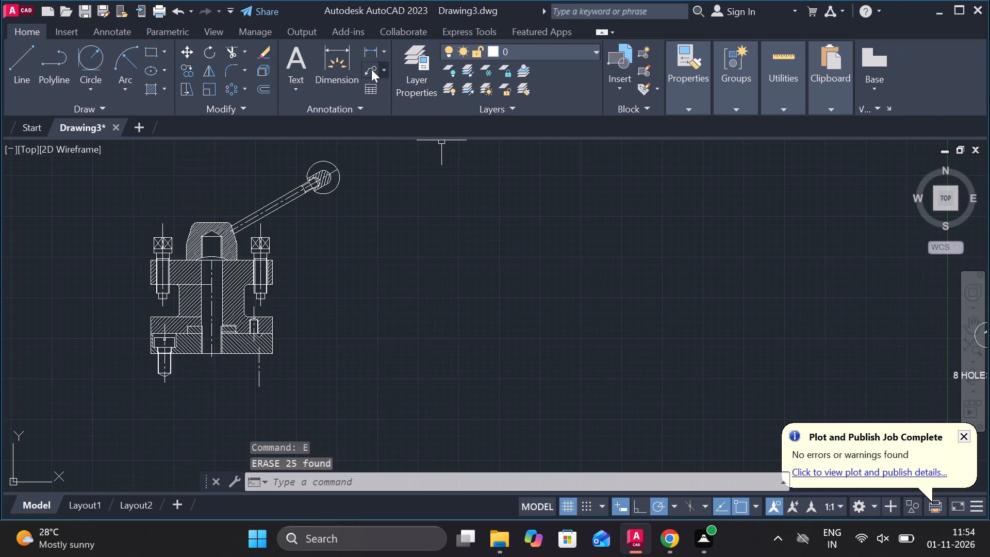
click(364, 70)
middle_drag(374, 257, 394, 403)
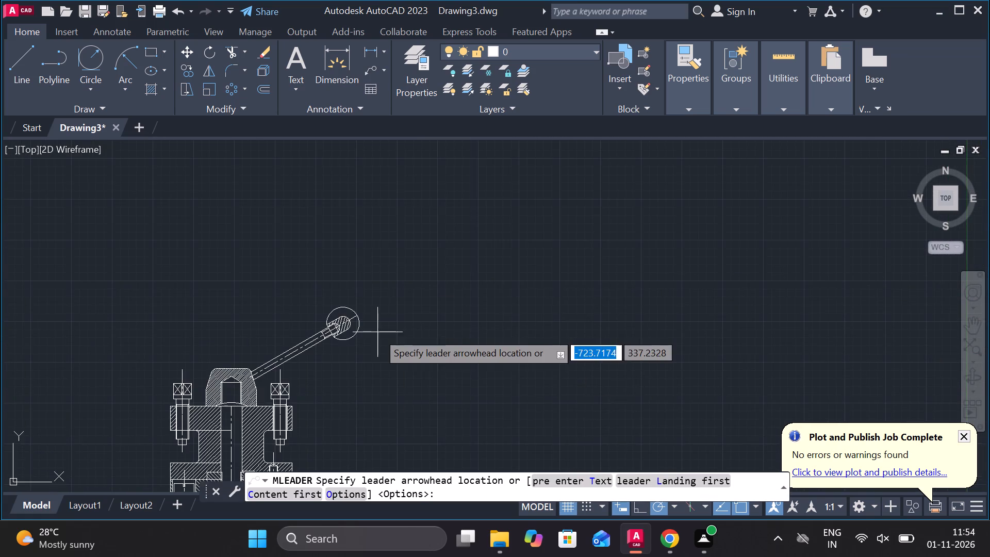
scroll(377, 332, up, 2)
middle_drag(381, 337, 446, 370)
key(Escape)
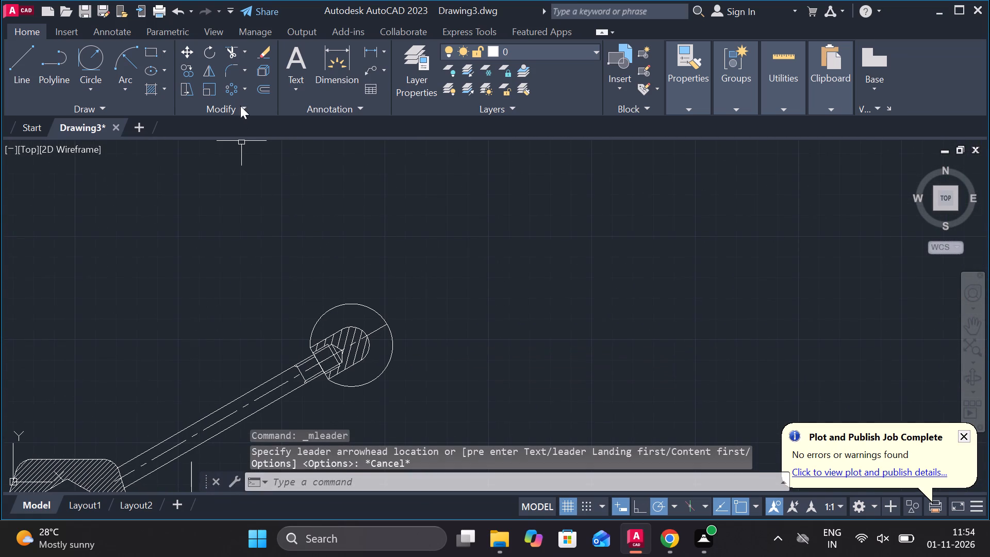
Hatch both outer regions of the round knob around its hatched insert with ANSI31 at scale 0.5.
click(156, 86)
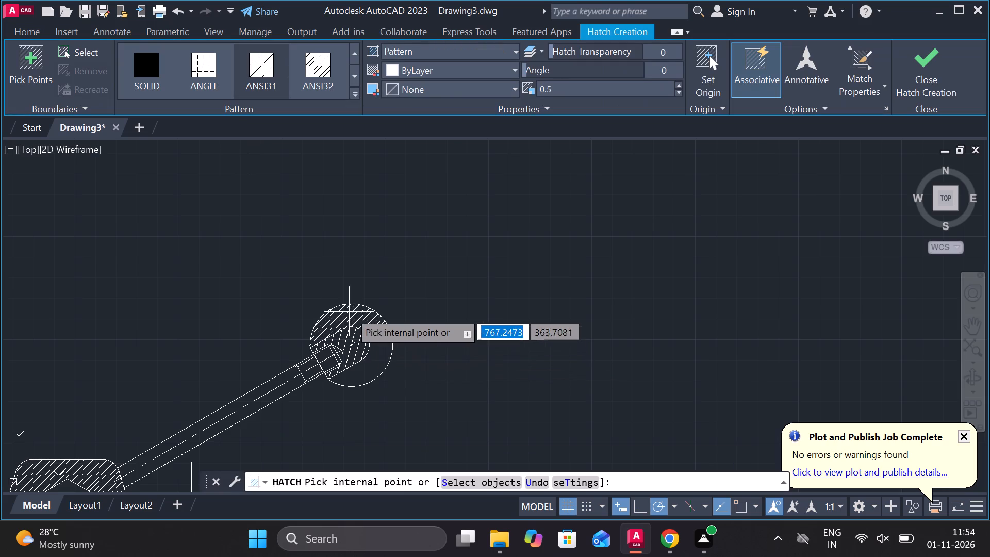
click(349, 312)
click(382, 342)
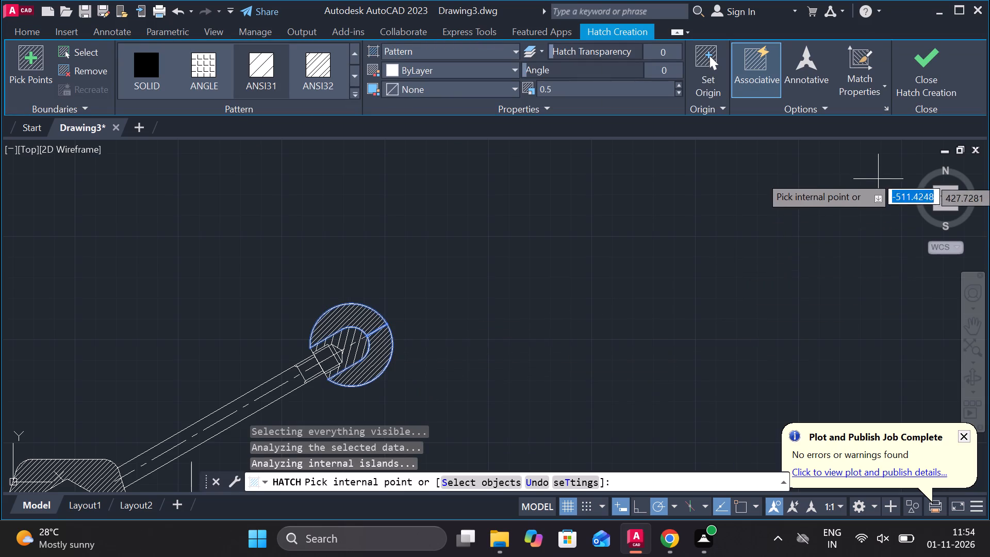
click(912, 85)
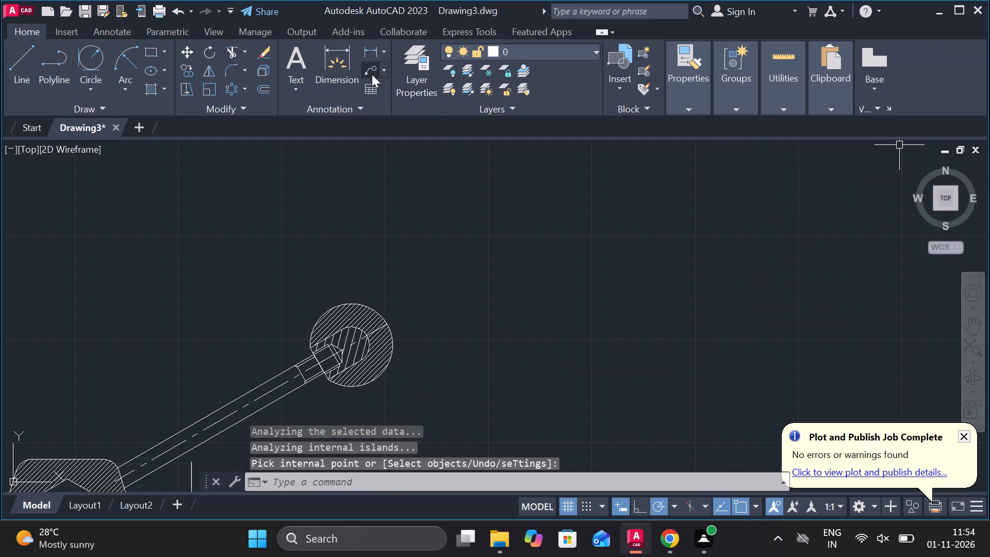
Add a multileader from the round knob's upper edge with the part number 6 at text height 10.
click(372, 74)
click(378, 304)
click(404, 261)
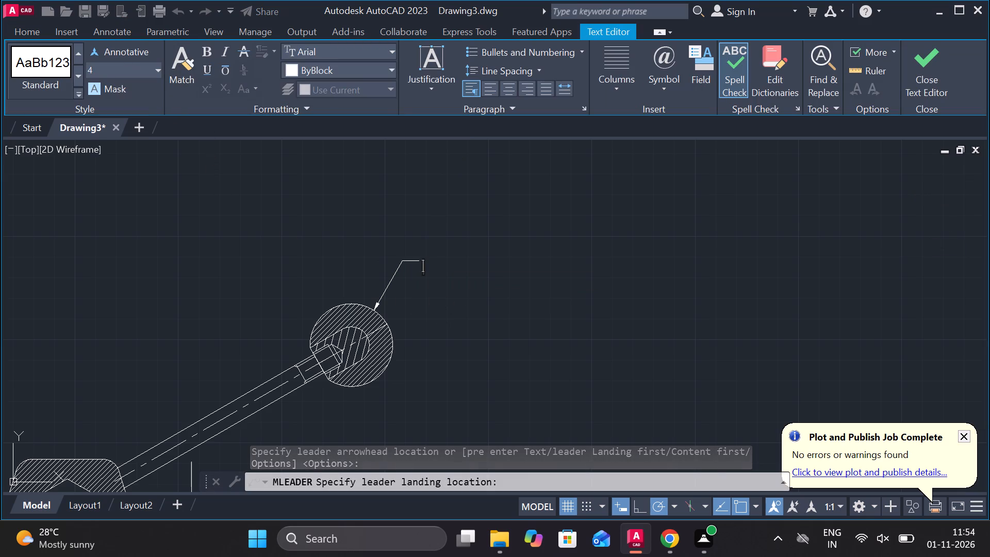
click(126, 70)
text(10)
key(Return)
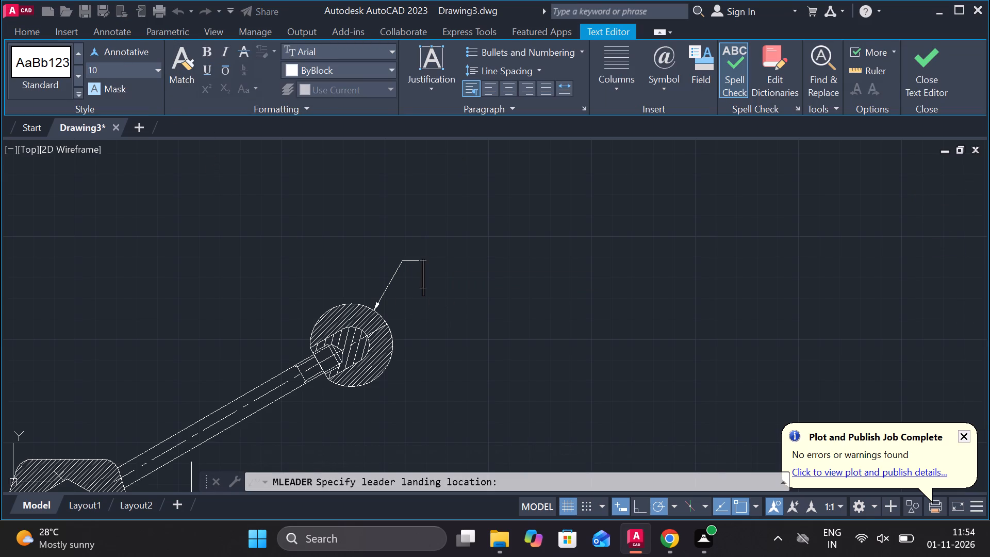
key(6)
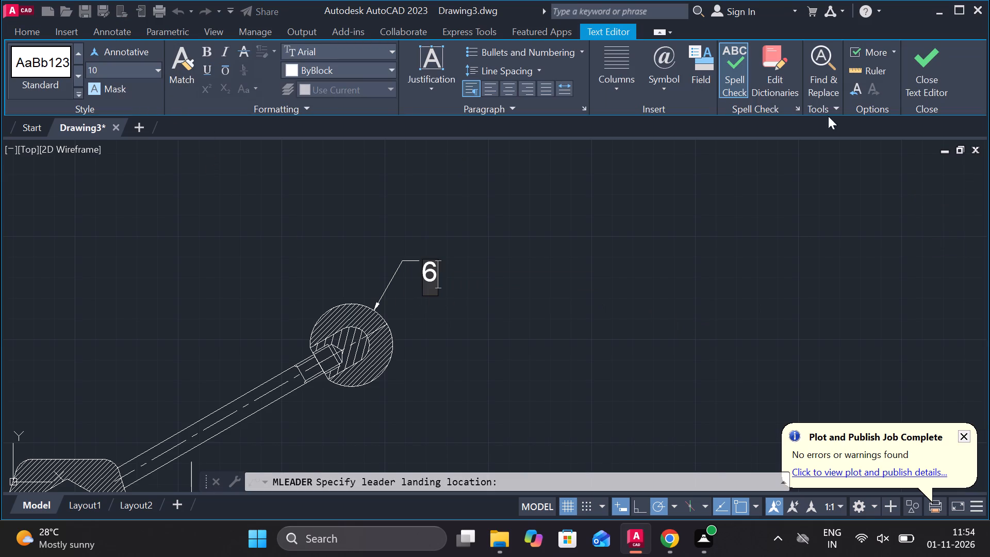
click(916, 73)
Add a multileader from the inclined stud's upper edge with the part number 5 at text height 10.
scroll(421, 346, down, 2)
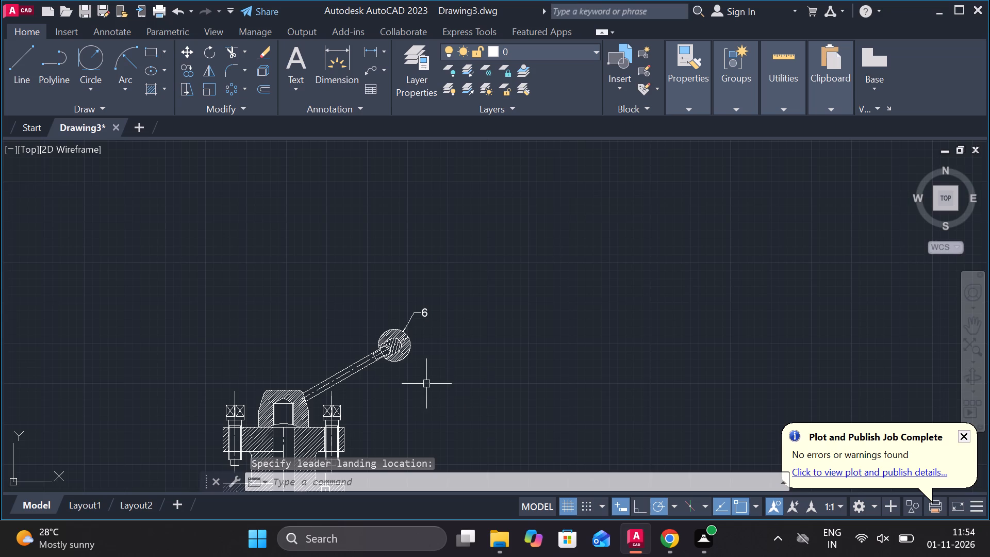
middle_drag(429, 384, 560, 351)
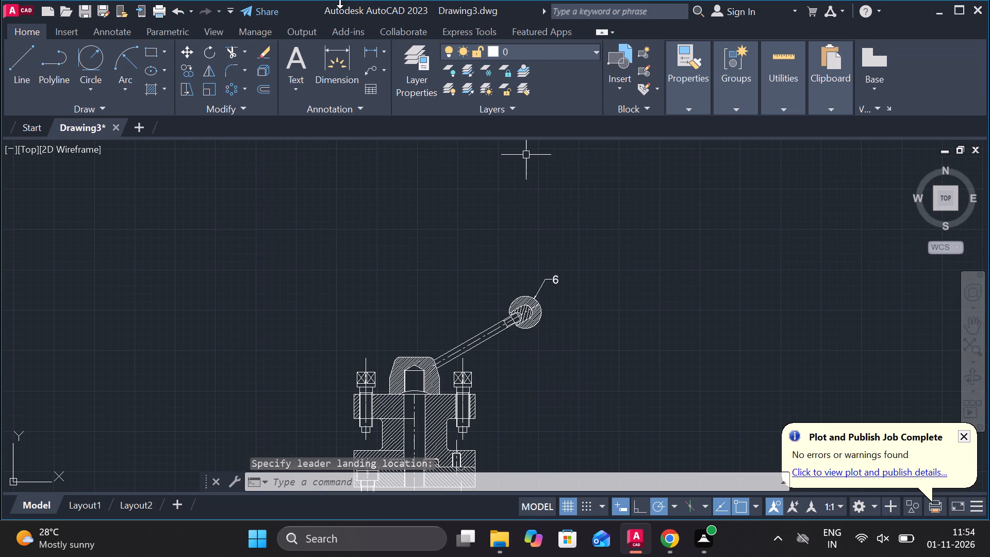
click(365, 69)
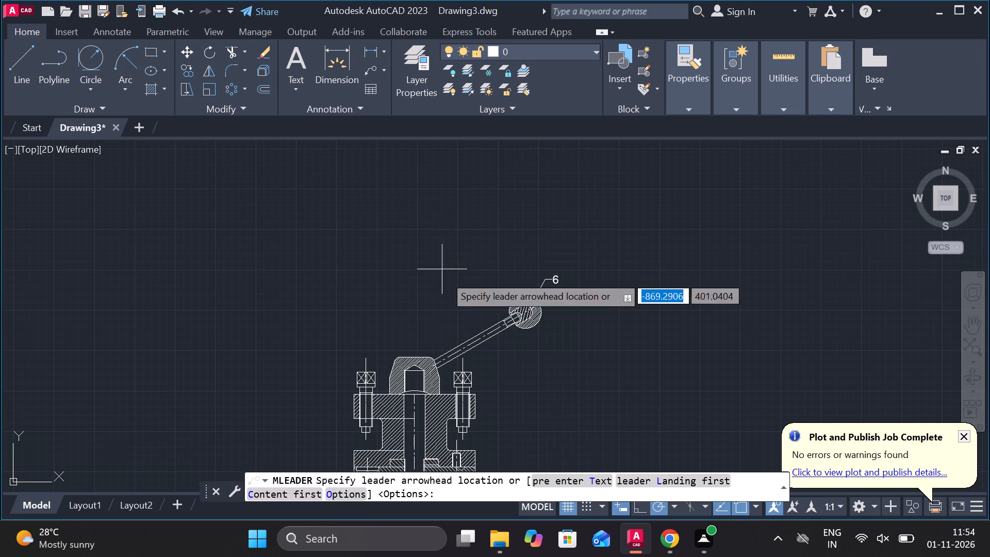
scroll(446, 281, up, 2)
click(509, 414)
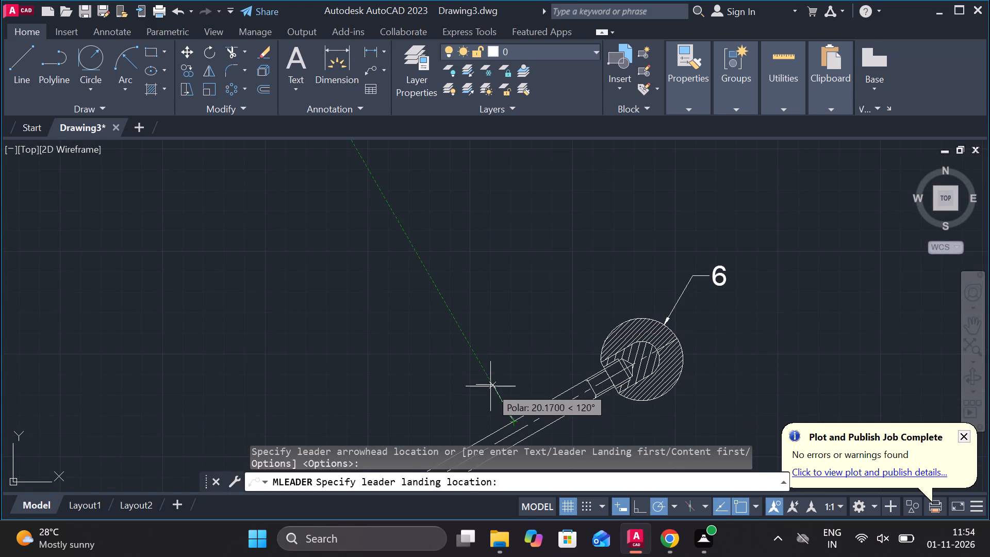
click(488, 384)
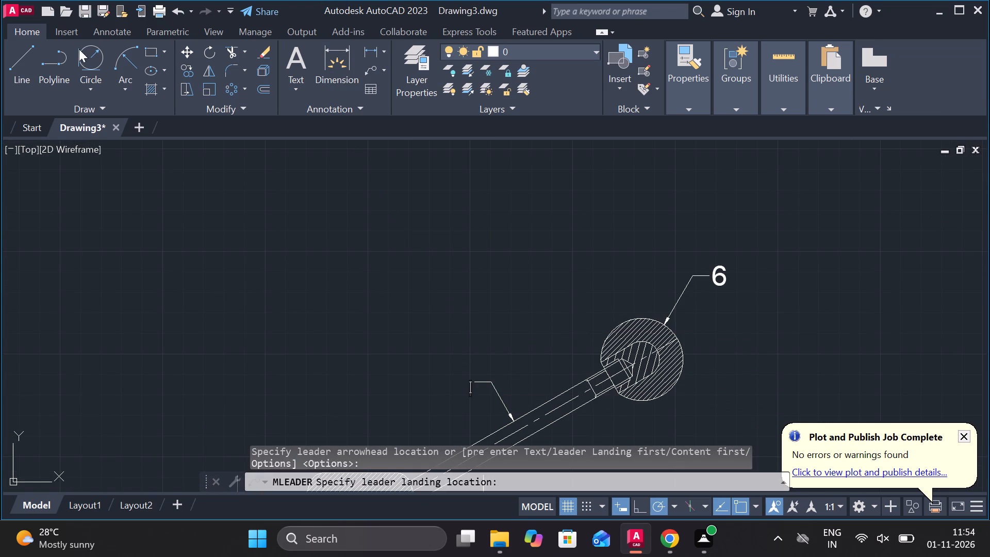
click(108, 65)
text(10)
key(Return)
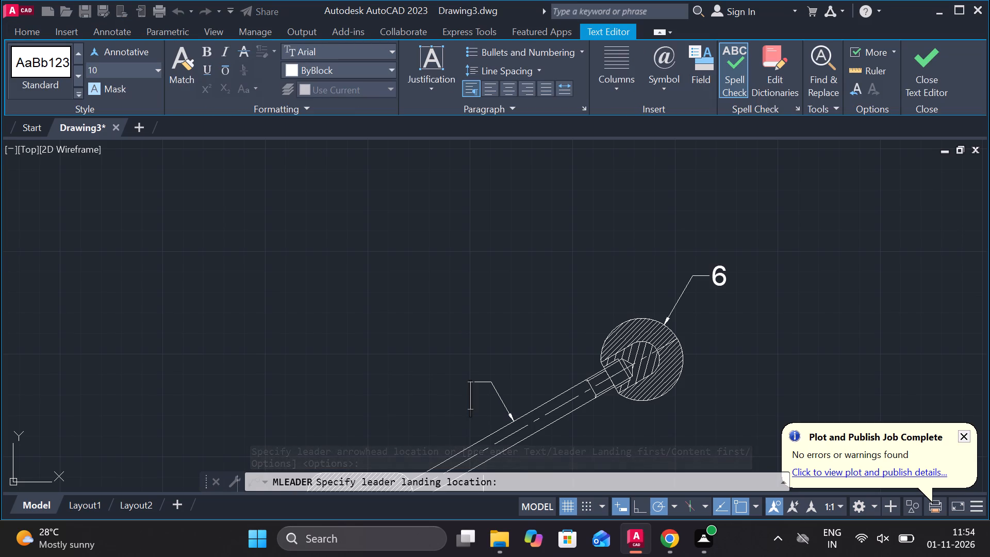
key(5)
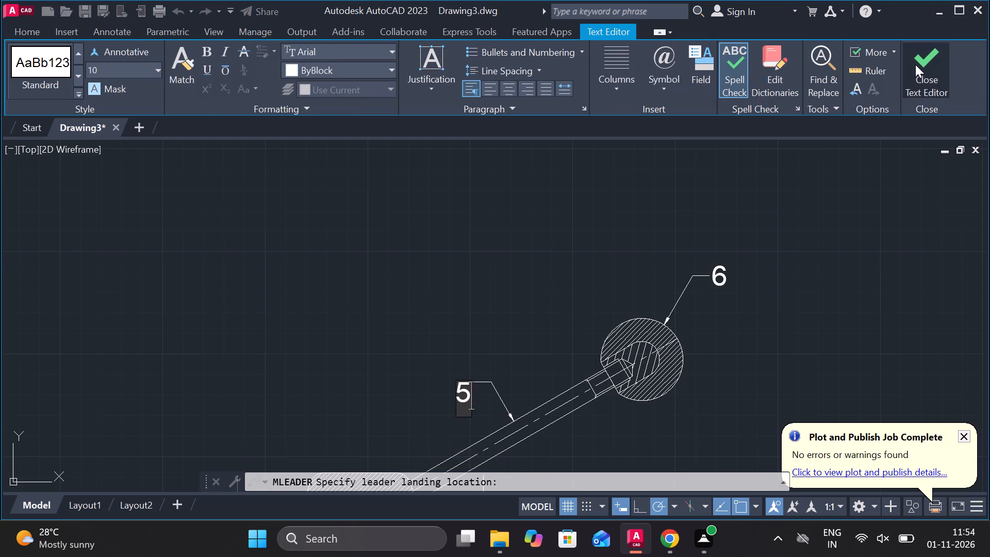
click(915, 64)
Add a multileader from the pointed top of the central stud inside the hatched cap with part number 3 at text height 10.
scroll(770, 223, down, 2)
scroll(733, 301, down, 2)
scroll(682, 329, up, 2)
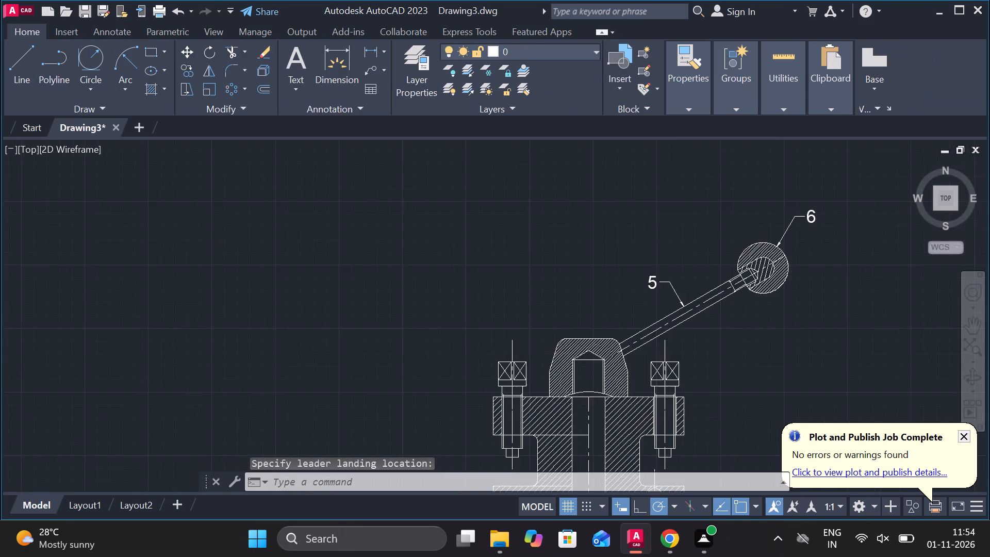
middle_drag(681, 328, 574, 246)
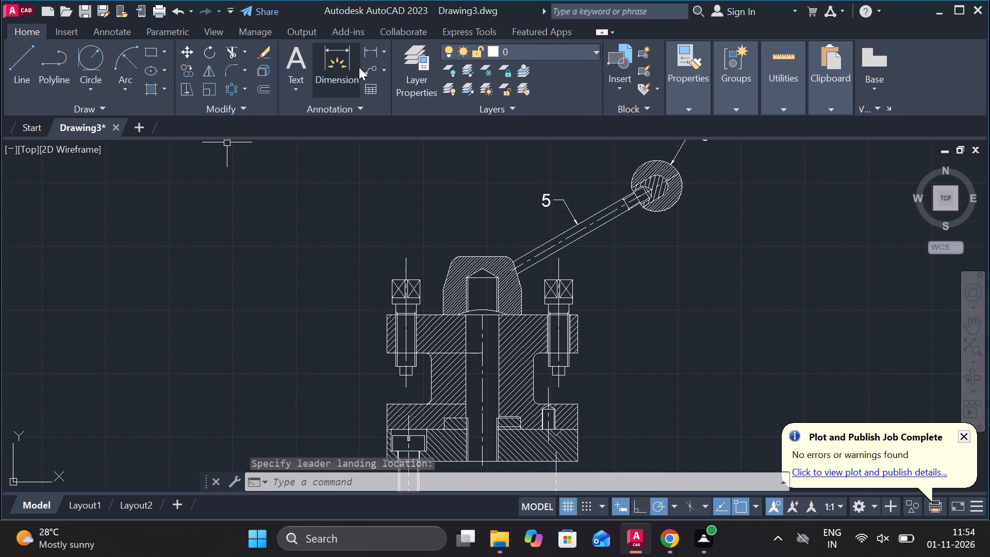
click(375, 68)
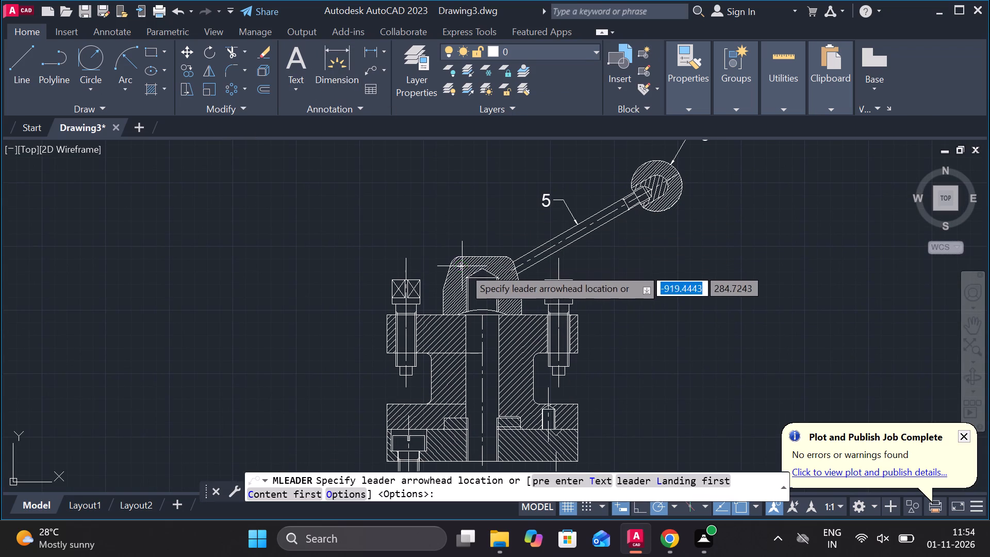
click(476, 277)
click(441, 205)
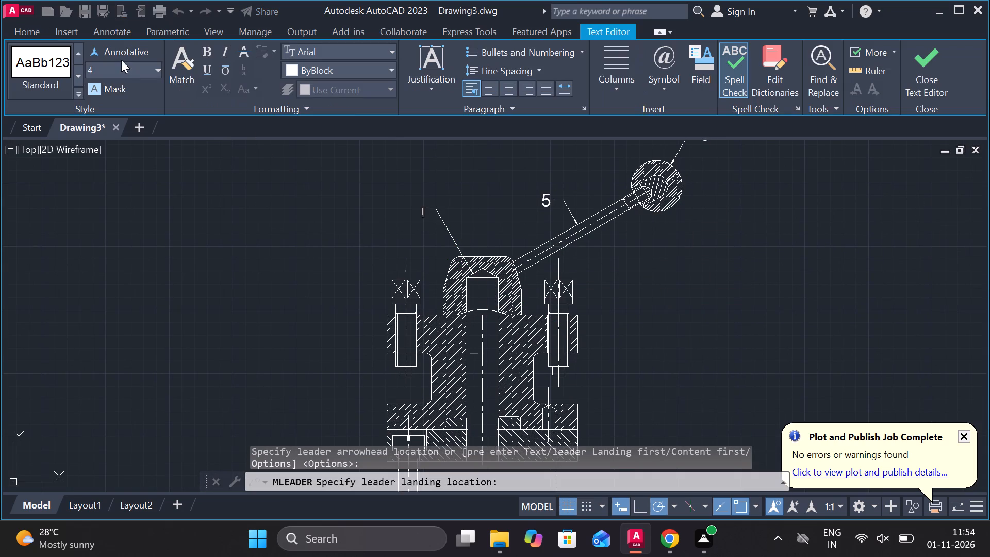
click(122, 64)
text(10)
key(Return)
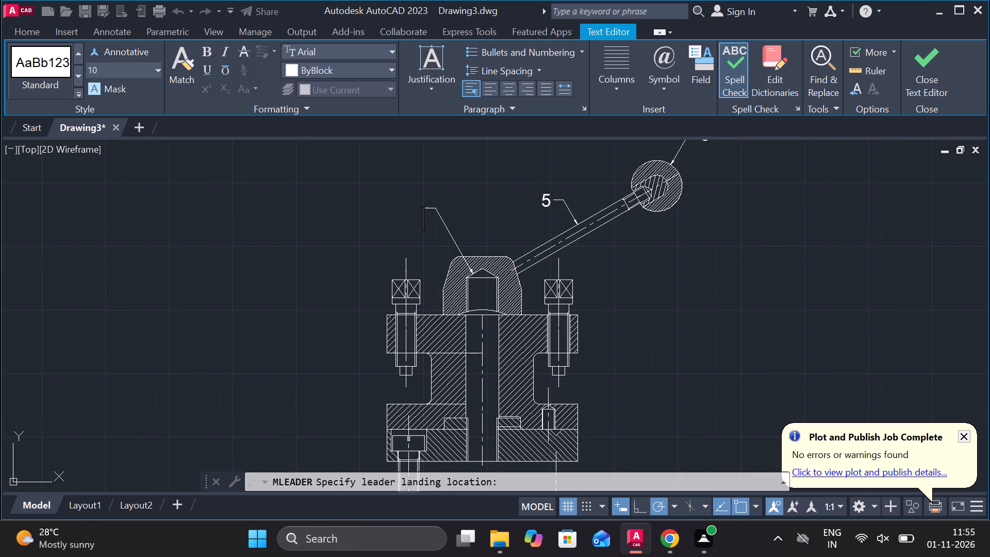
key(3)
click(918, 57)
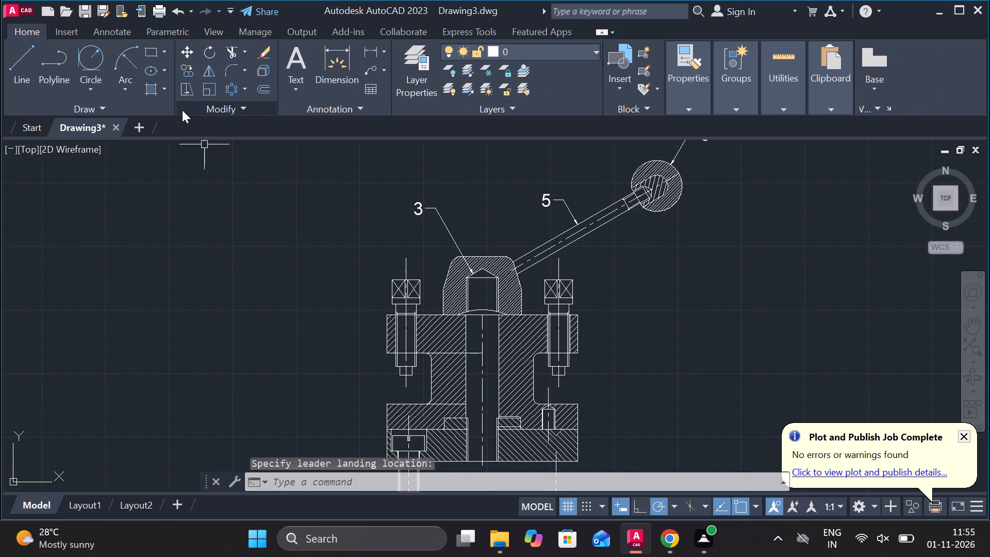
Add a multileader from the hatched cap's upper-left edge with the part number 4 at text height 10.
click(368, 71)
scroll(445, 263, up, 2)
click(445, 271)
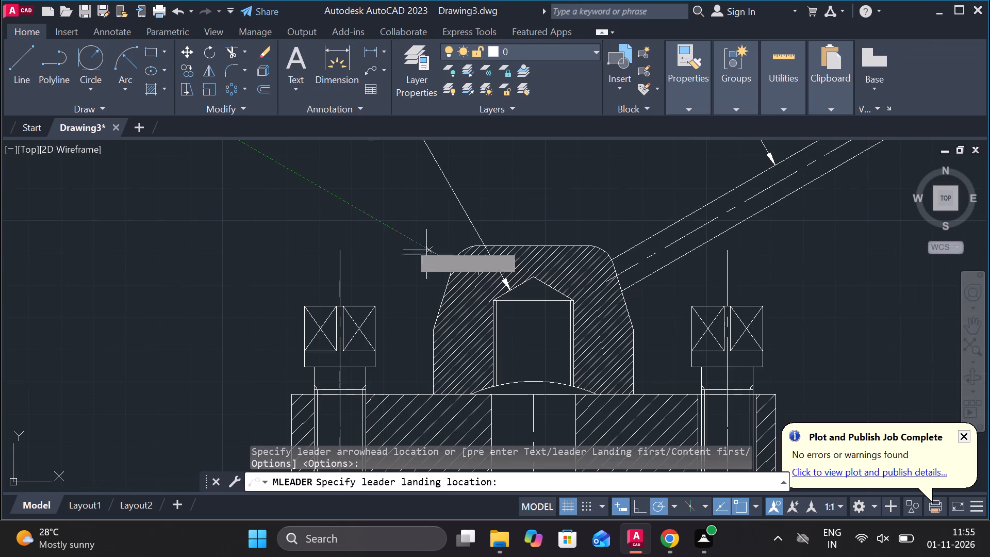
click(362, 203)
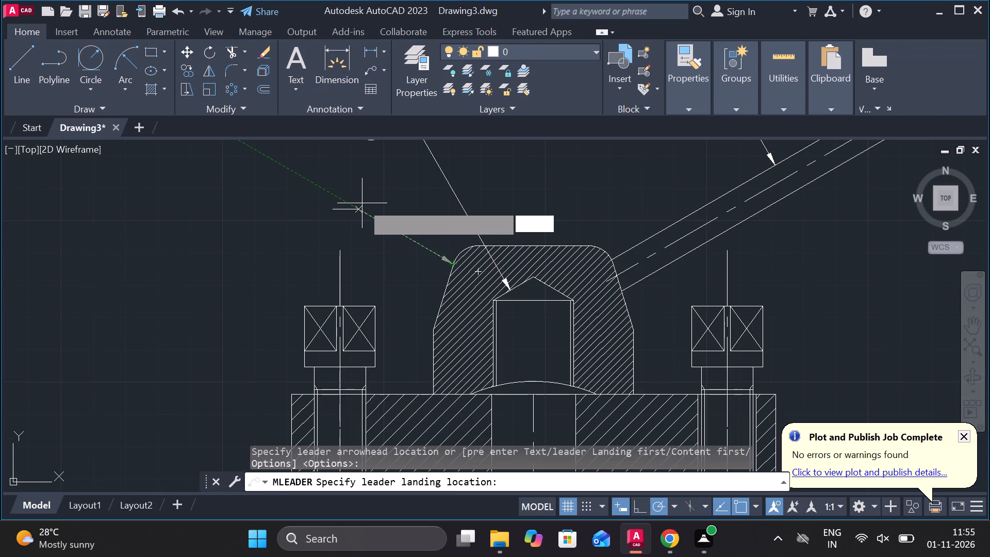
click(96, 68)
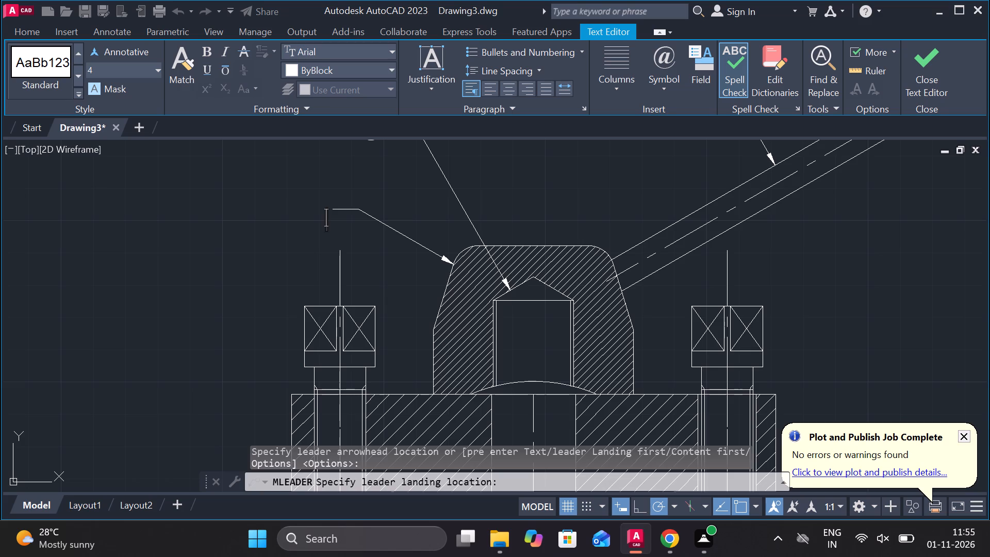
text(10)
key(Return)
key(4)
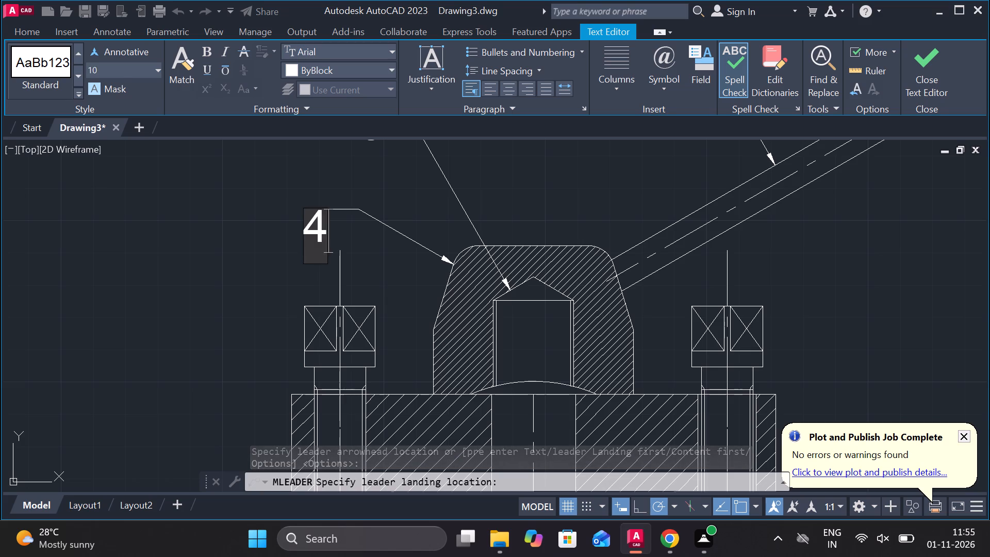
click(935, 73)
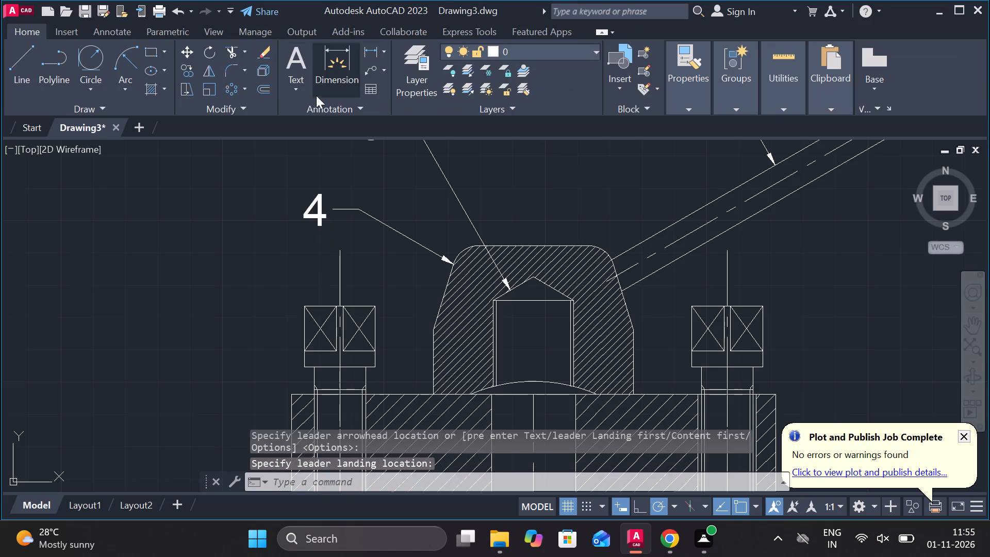
Add a multileader from the left square-head screw's top corner with the part number 7 at text height 10.
click(372, 75)
middle_drag(389, 245, 457, 221)
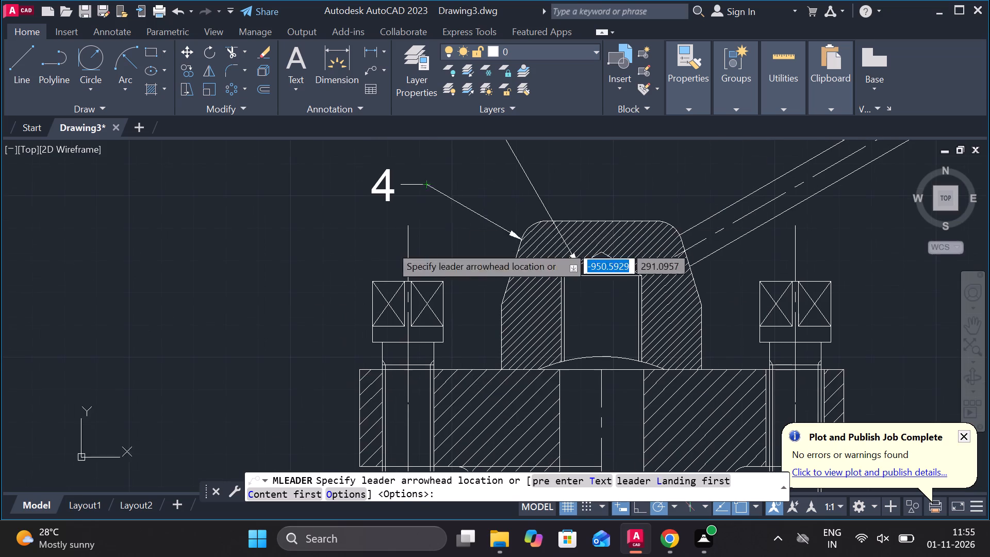
click(374, 280)
click(320, 231)
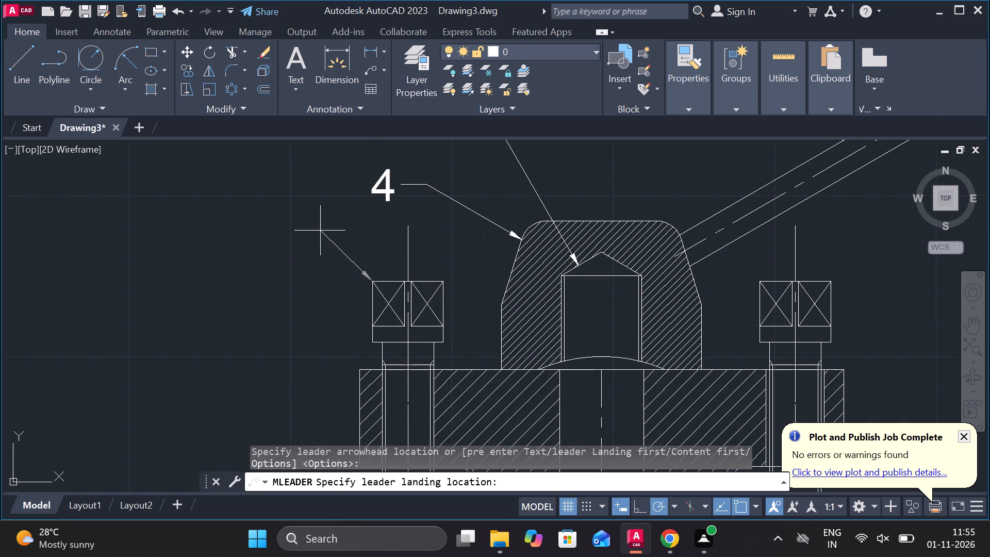
click(123, 70)
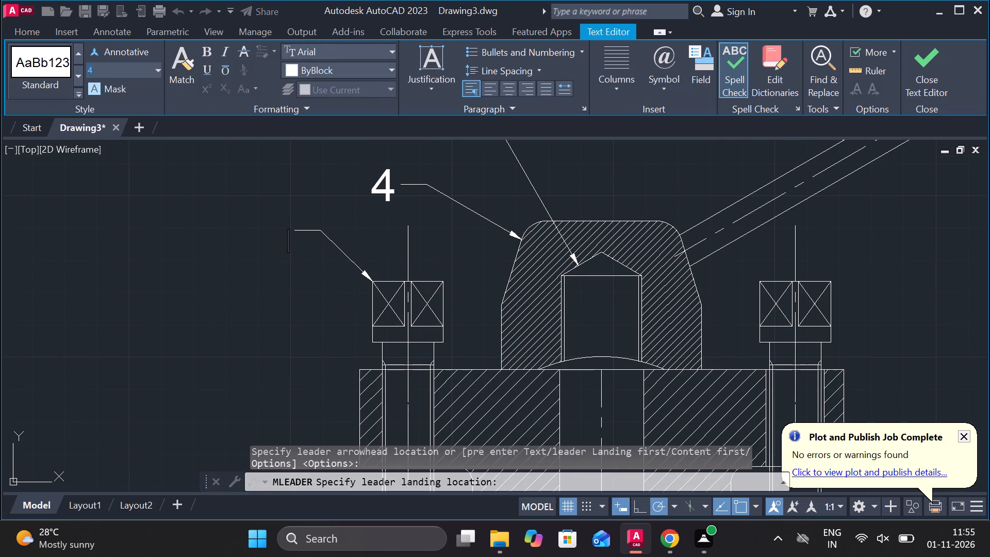
text(10)
key(Return)
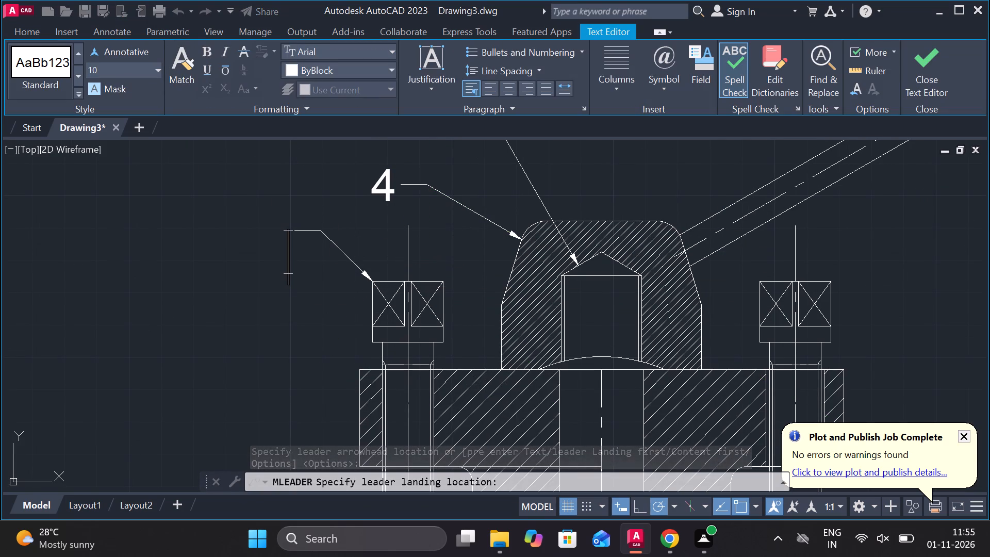
key(7)
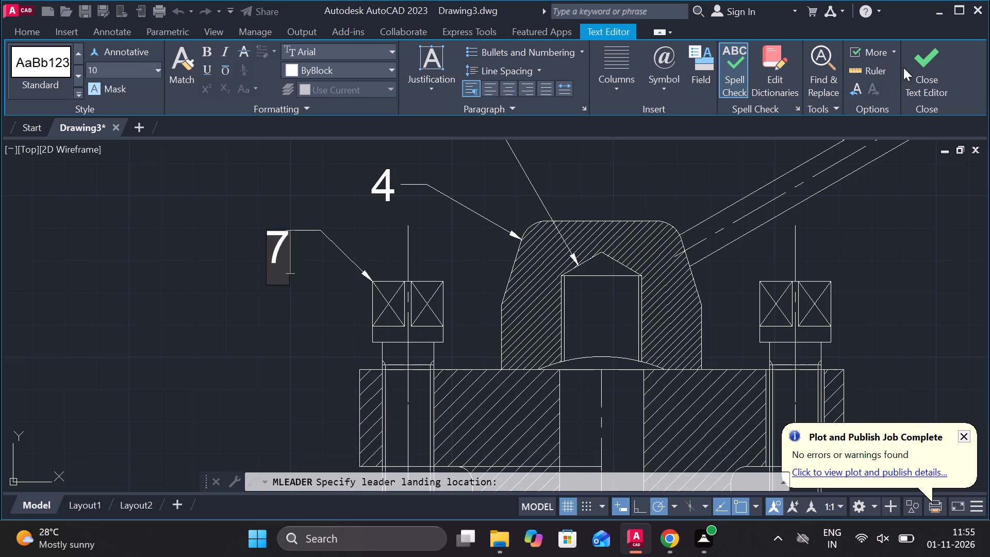
click(932, 65)
Add a multileader from the right edge of the hatched body's upper flange with part number 1 at text height 10.
scroll(717, 234, down, 2)
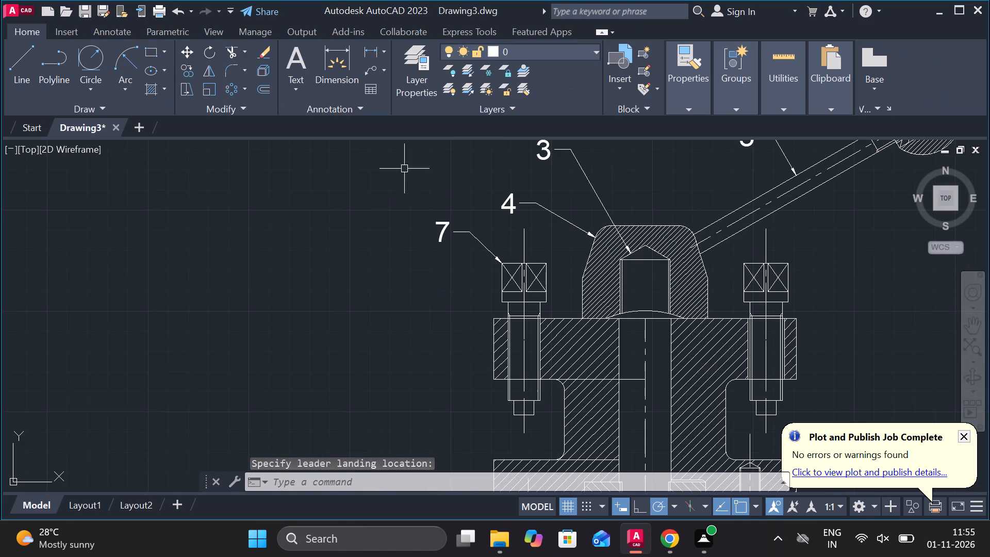
click(364, 69)
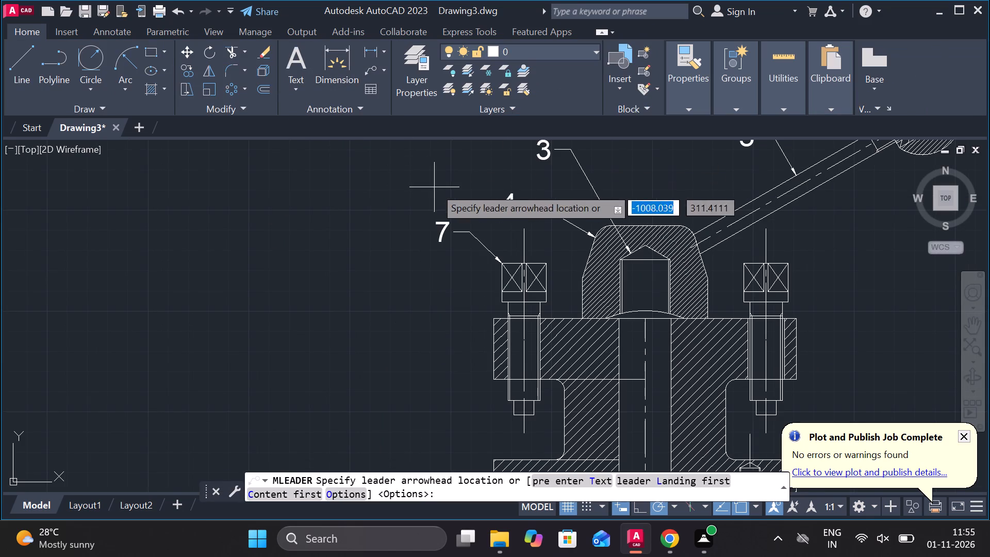
middle_drag(435, 187, 359, 171)
click(718, 318)
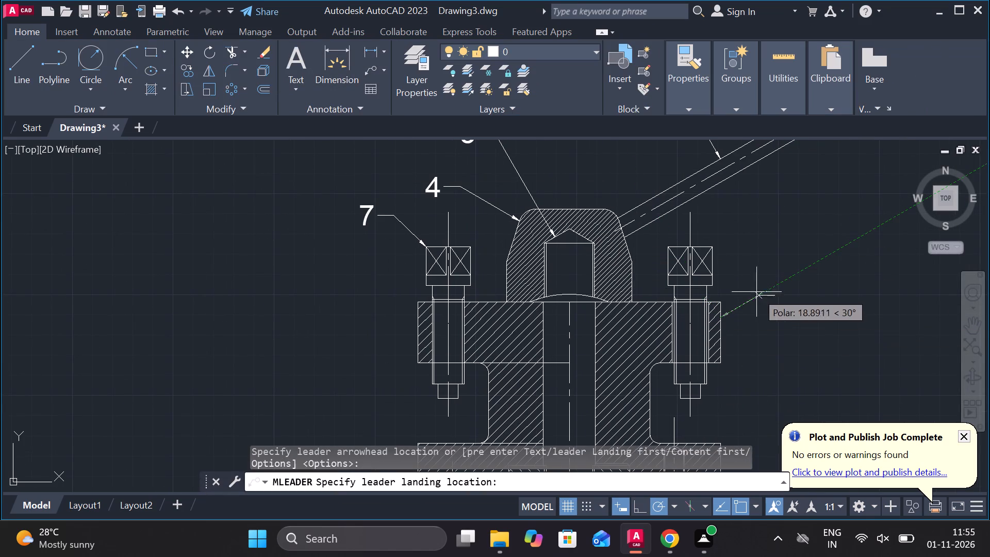
click(772, 278)
middle_drag(798, 296, 724, 285)
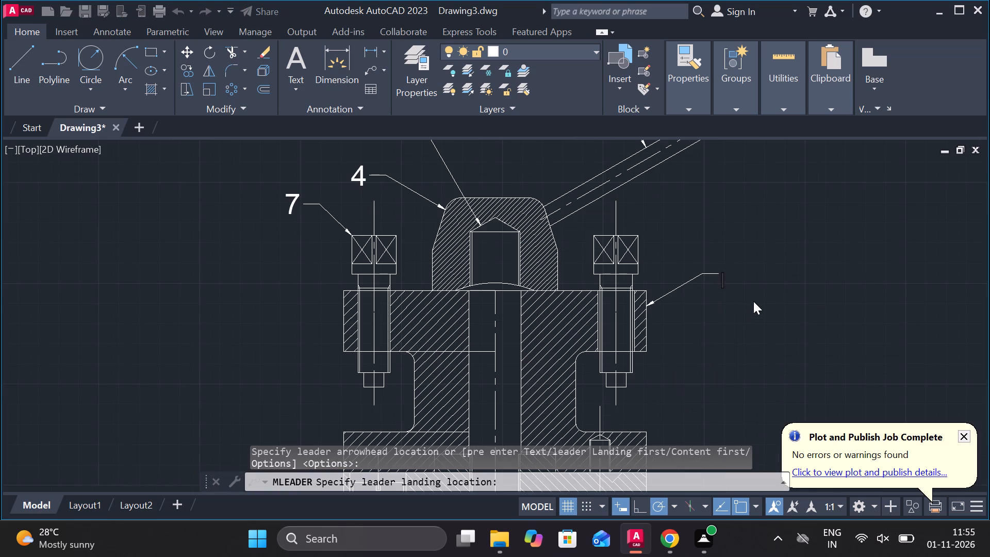
click(110, 75)
text(10)
key(Return)
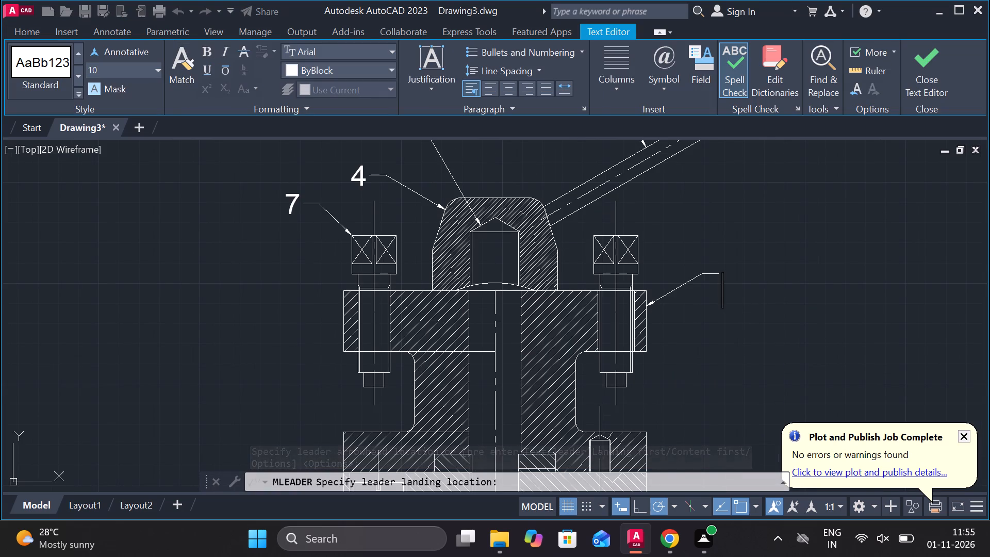
key(1)
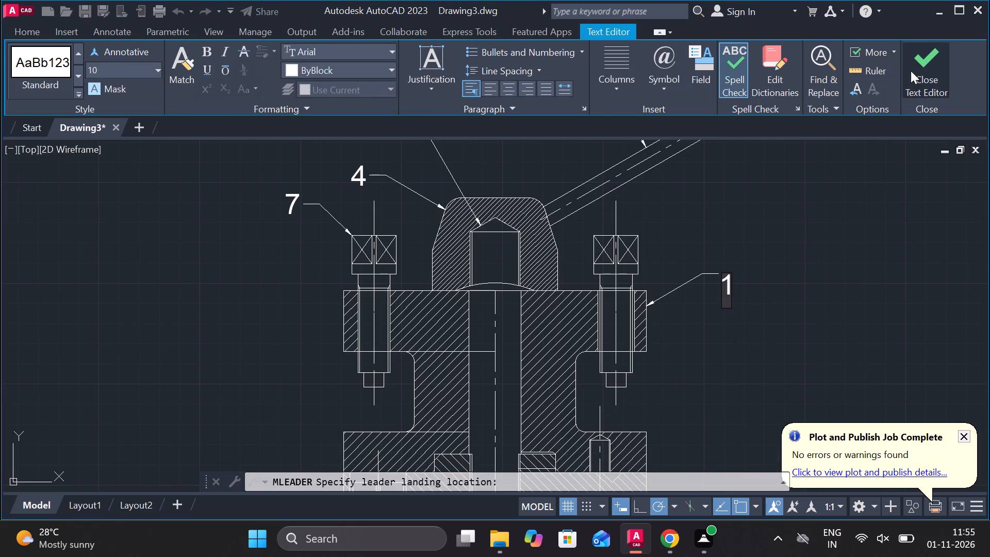
click(911, 71)
Add a multileader from the small pin in the body's lower right flange with part number 9 at text height 10.
scroll(770, 243, down, 2)
middle_drag(762, 270, 676, 263)
click(366, 69)
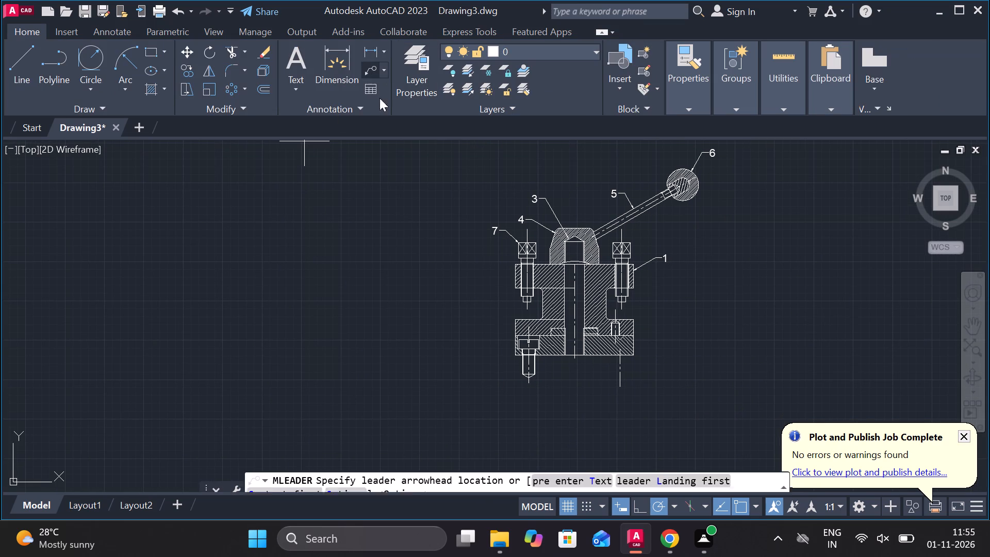
scroll(628, 342, up, 2)
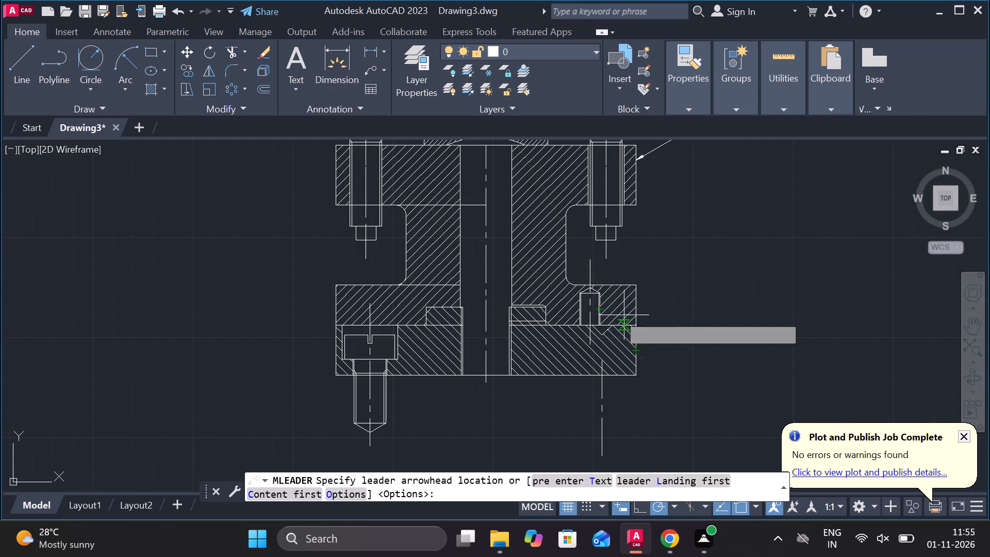
click(597, 298)
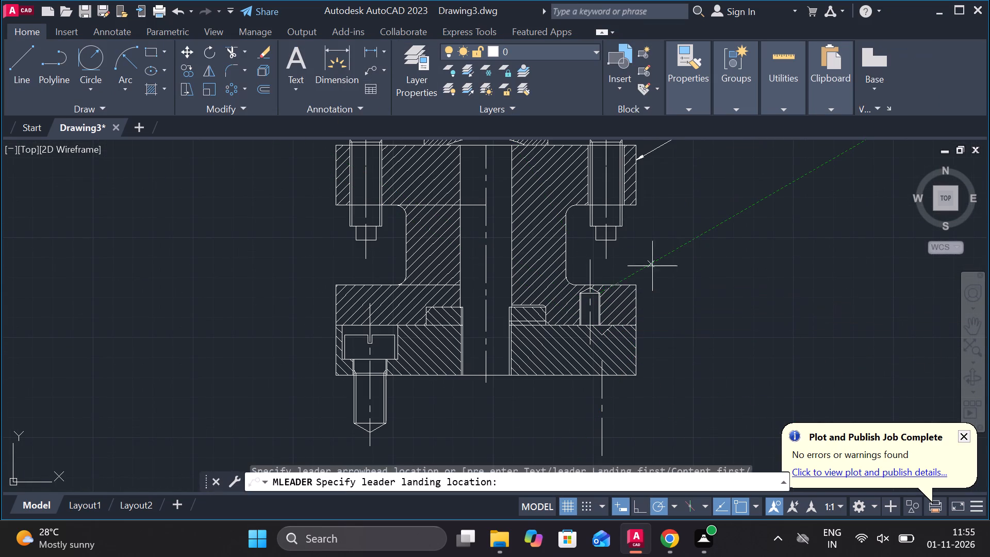
click(695, 227)
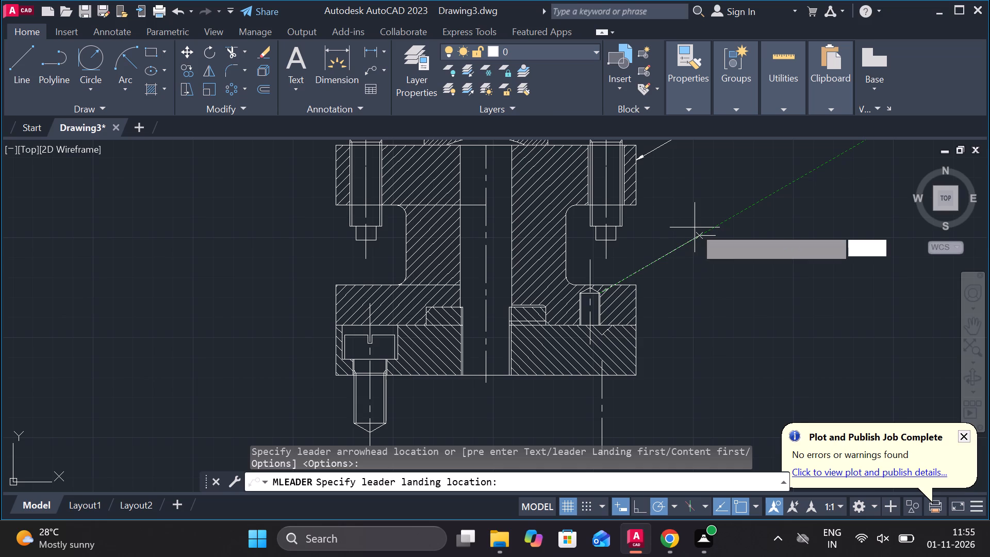
click(129, 73)
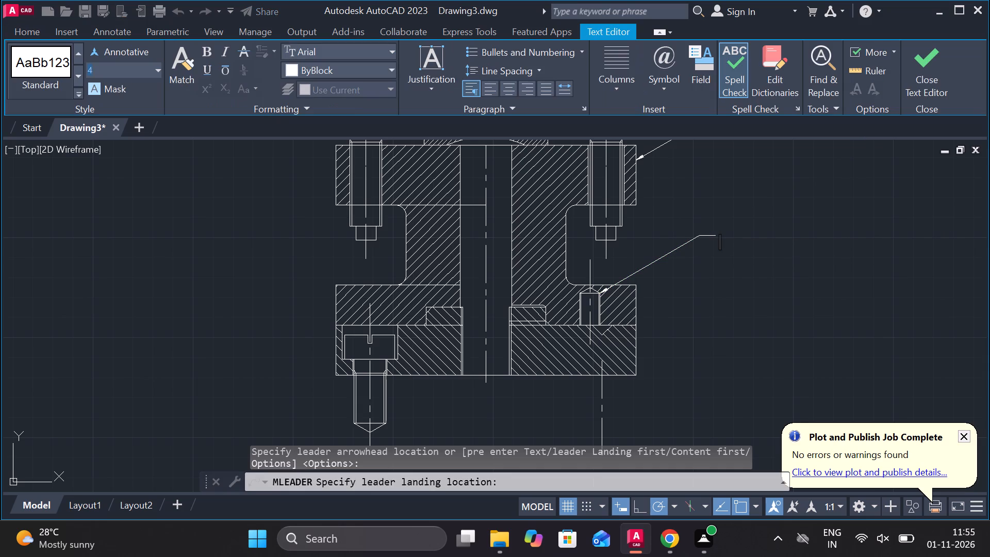
text(10)
key(Return)
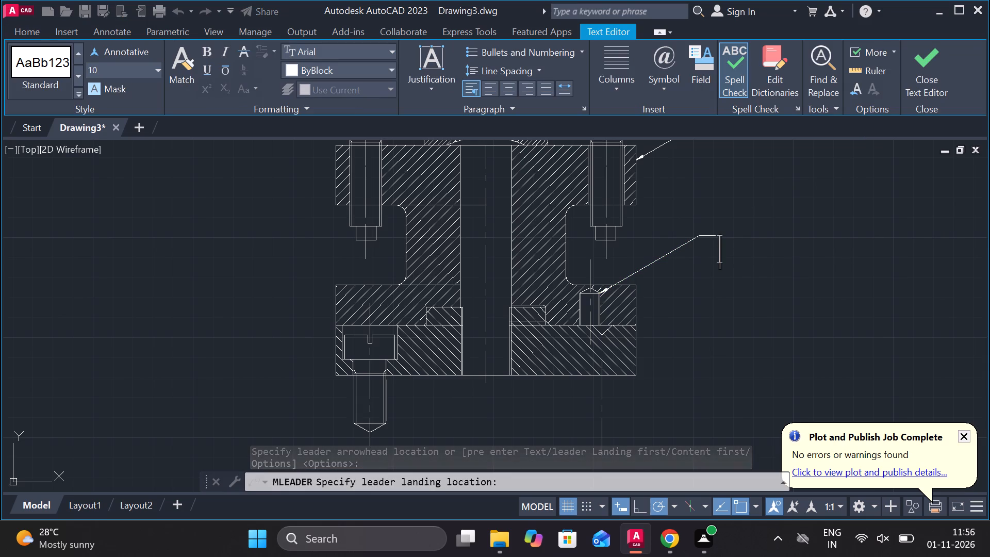
key(9)
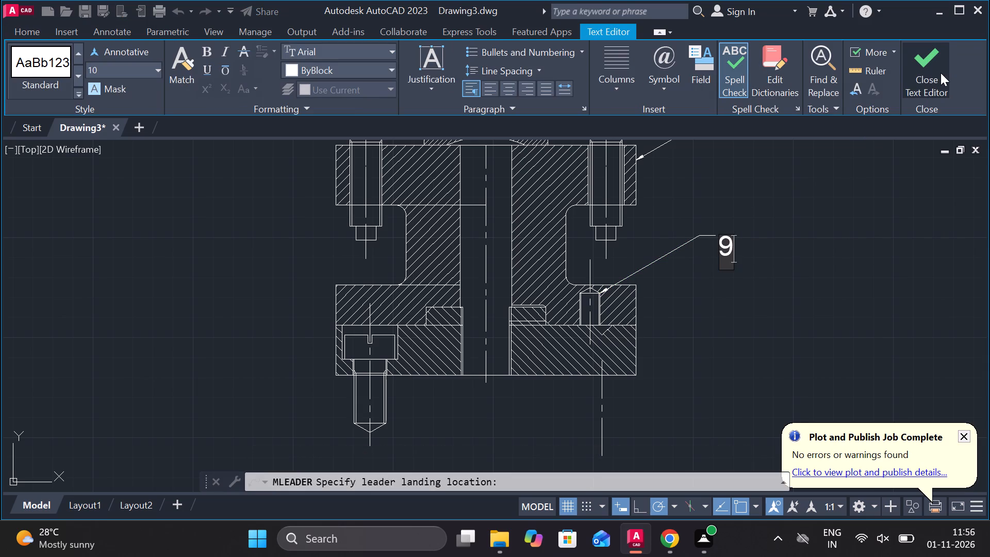
click(940, 73)
Add a multileader from the left side of the slotted screw's threaded shank with part number 8 at text height 10.
middle_drag(791, 288, 782, 288)
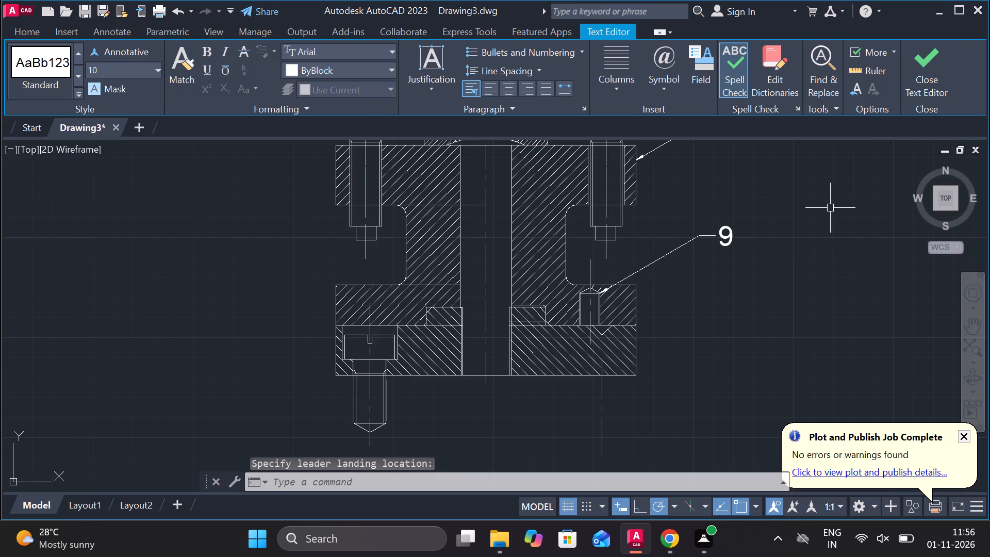
middle_drag(782, 288, 717, 276)
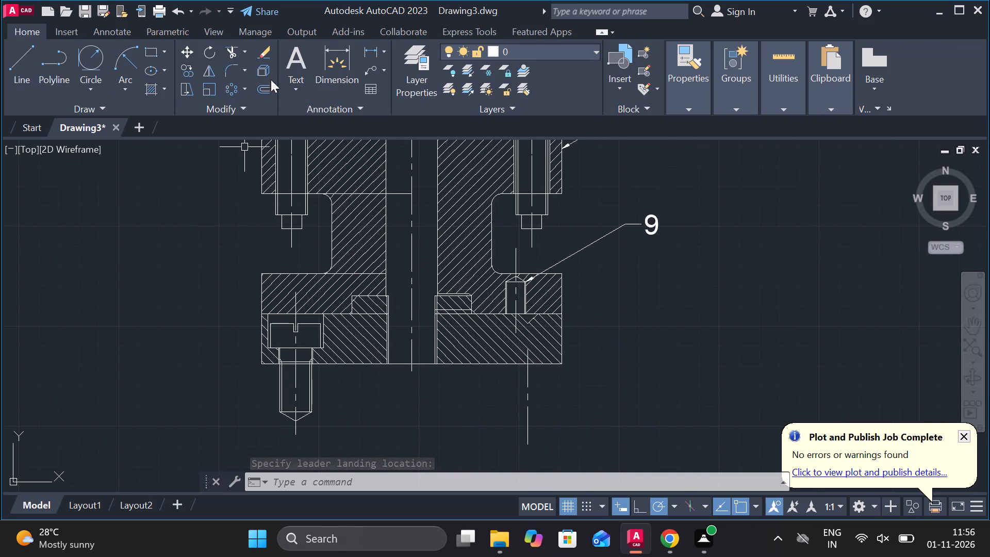
click(376, 73)
middle_drag(369, 281, 428, 243)
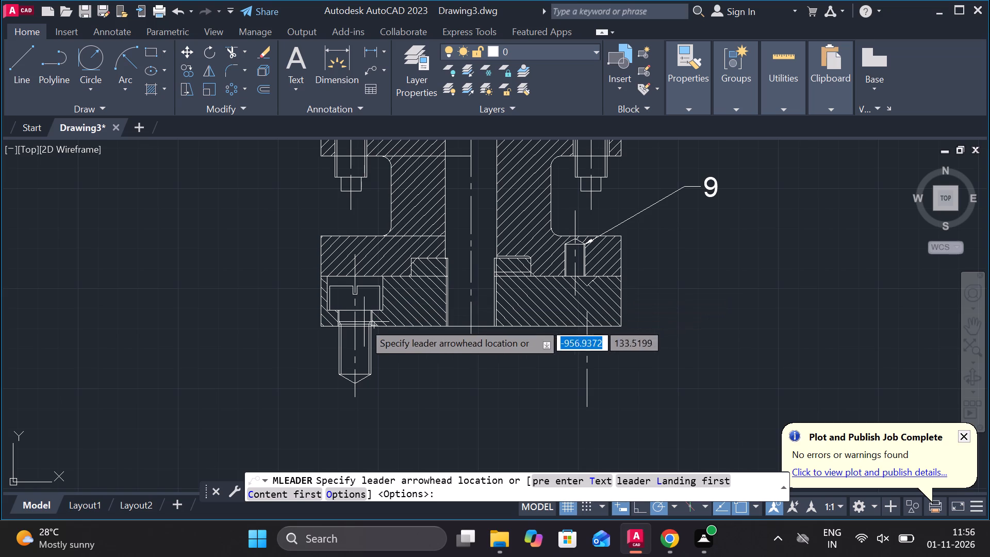
click(335, 345)
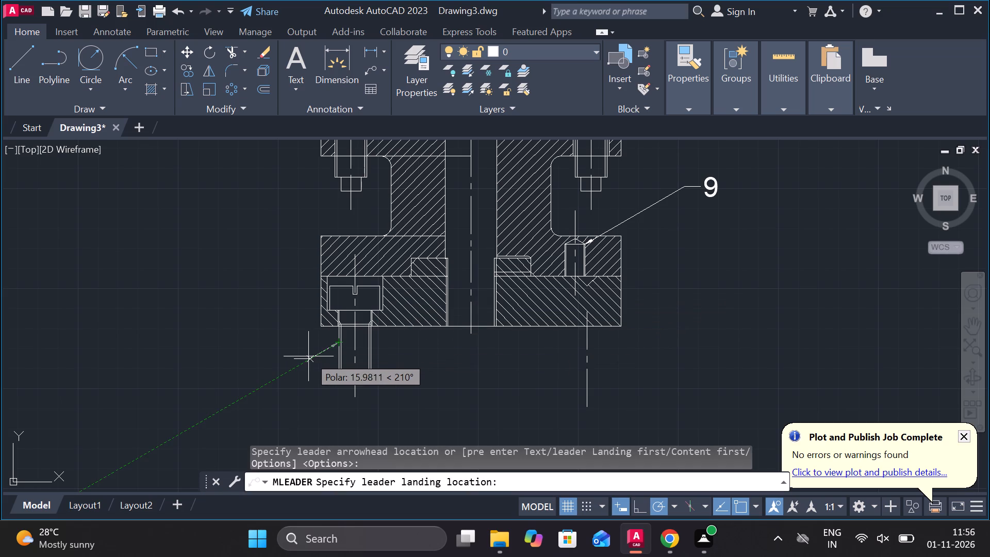
click(308, 356)
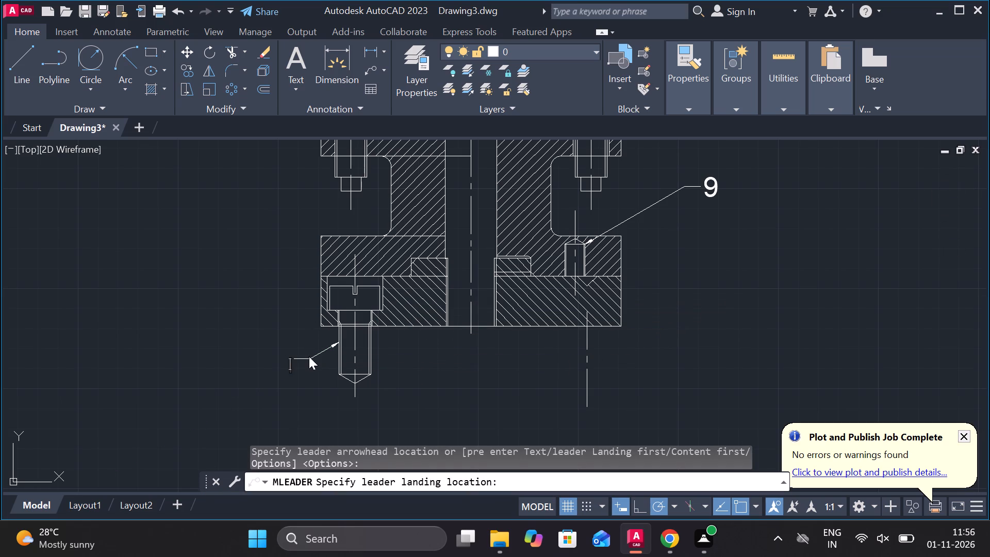
click(105, 74)
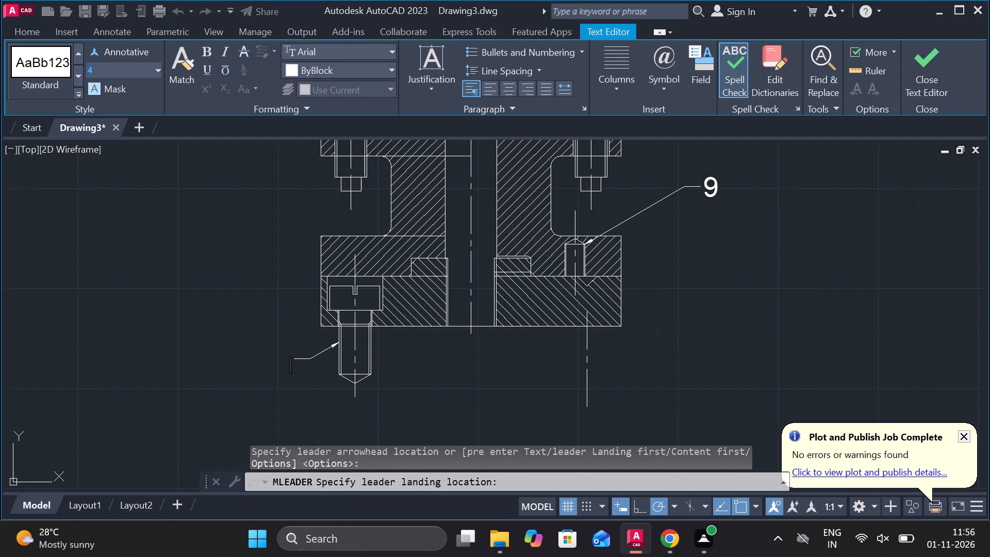
text(10)
key(Return)
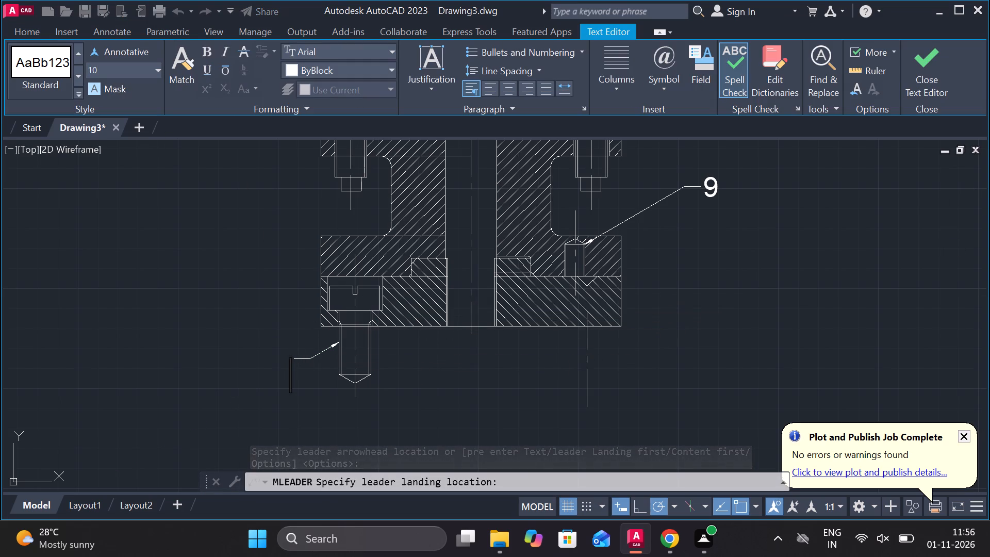
key(8)
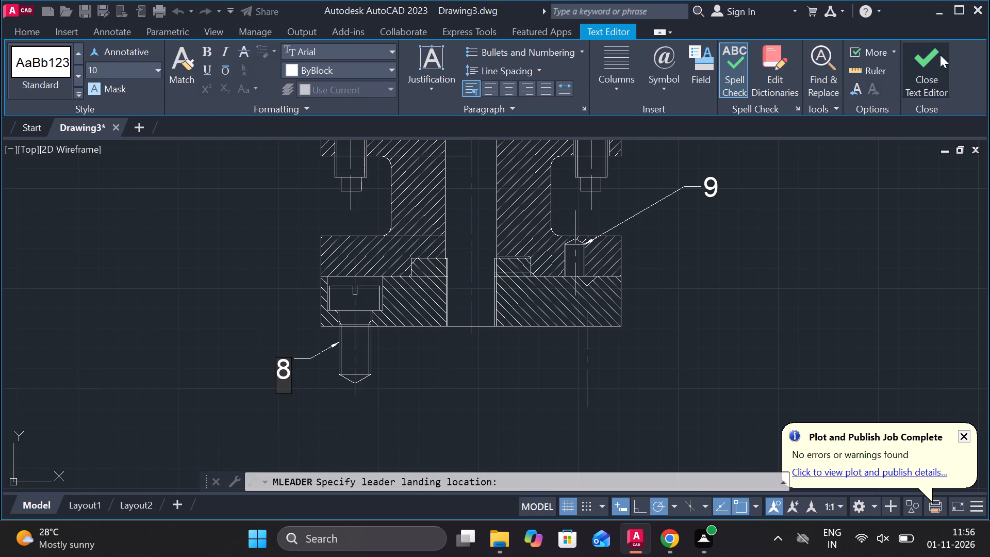
click(940, 55)
Erase the two slanted lines forming the pointed tip below the slotted screw's shank.
scroll(320, 404, up, 3)
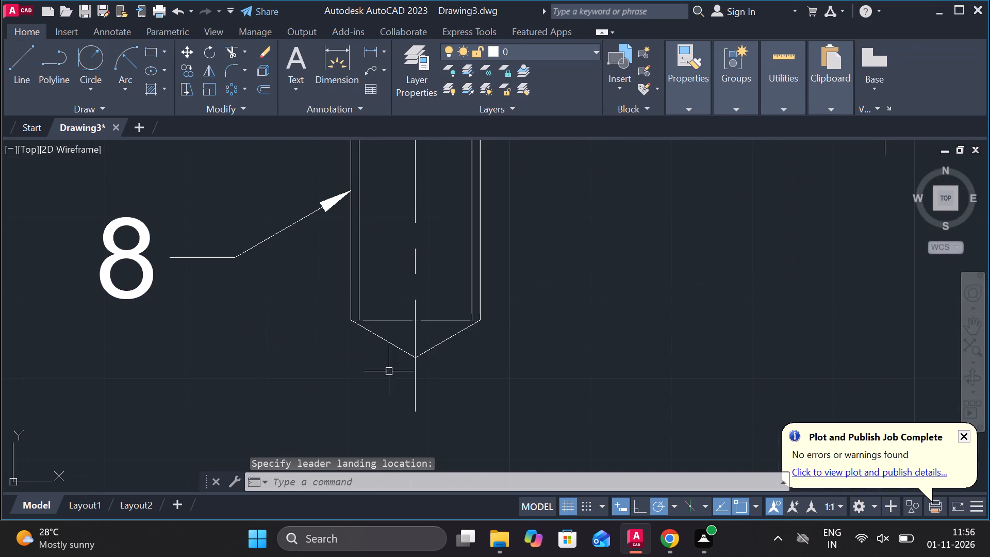
click(394, 347)
click(441, 344)
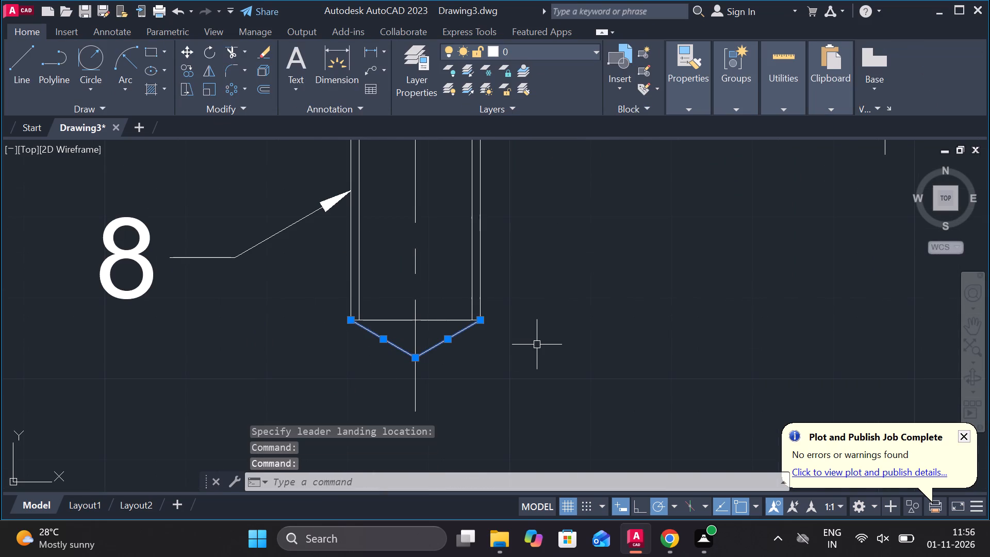
text(E)
key(space)
Add a multileader from the right edge of the hatched base plate with part number 2 at text height 10.
scroll(537, 345, down, 2)
middle_drag(583, 346, 491, 349)
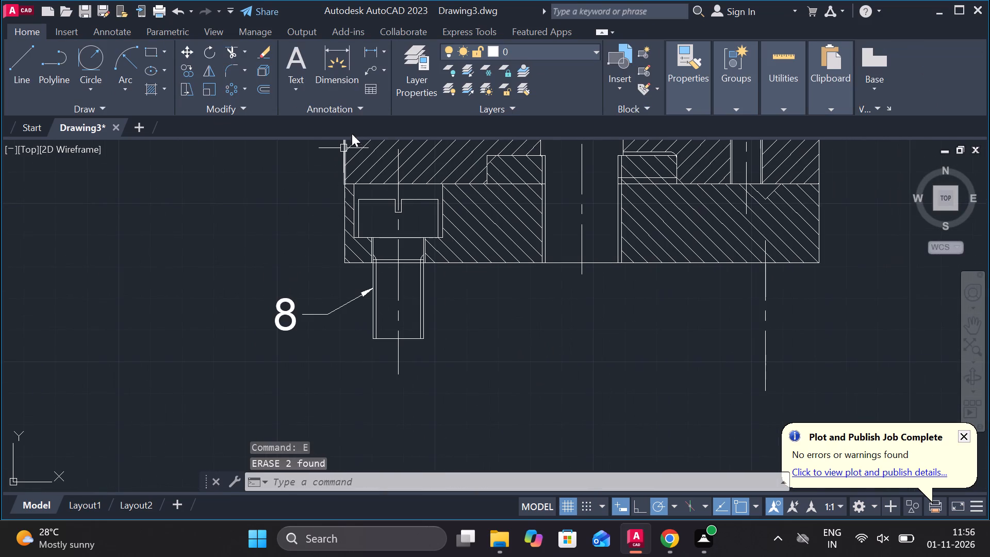
click(374, 68)
middle_drag(508, 255, 338, 316)
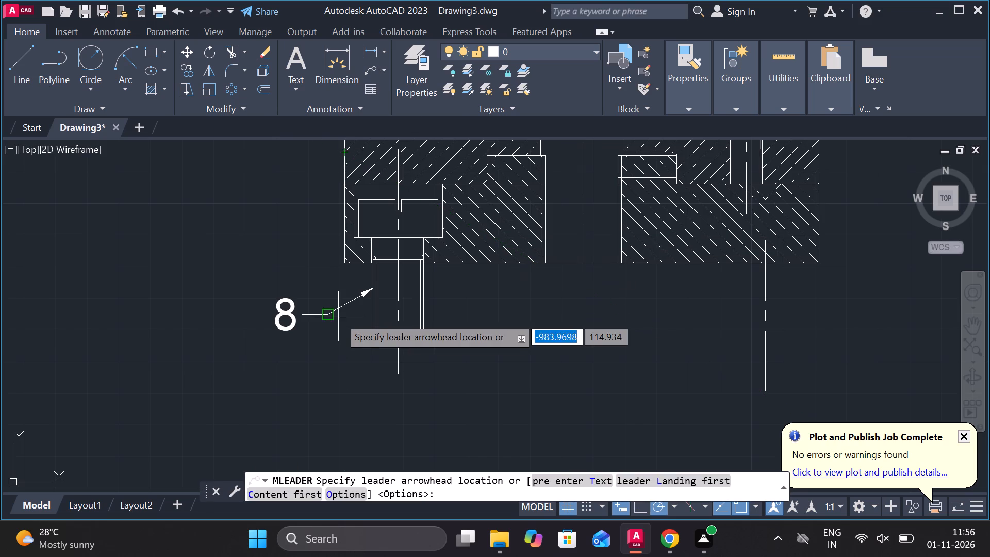
middle_drag(644, 328, 491, 380)
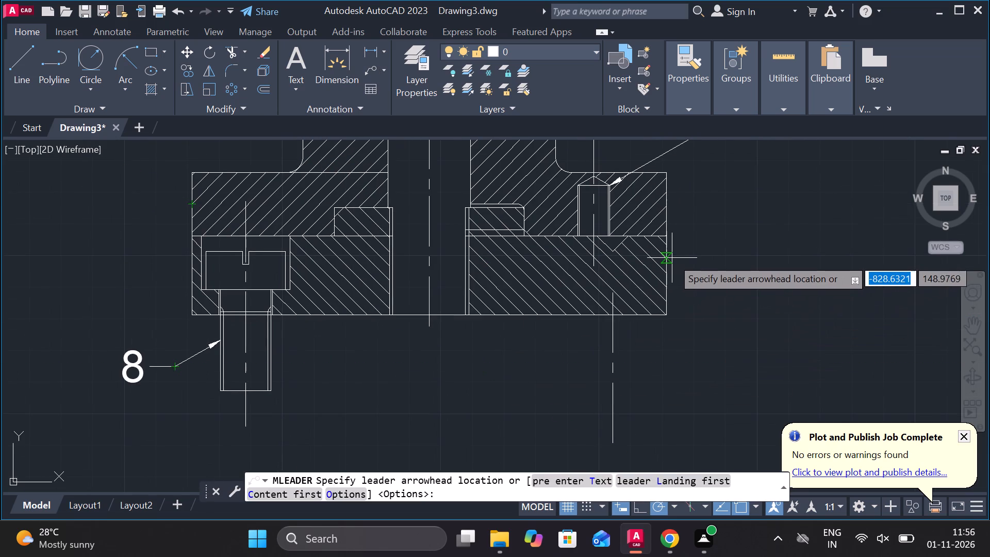
scroll(672, 258, up, 1)
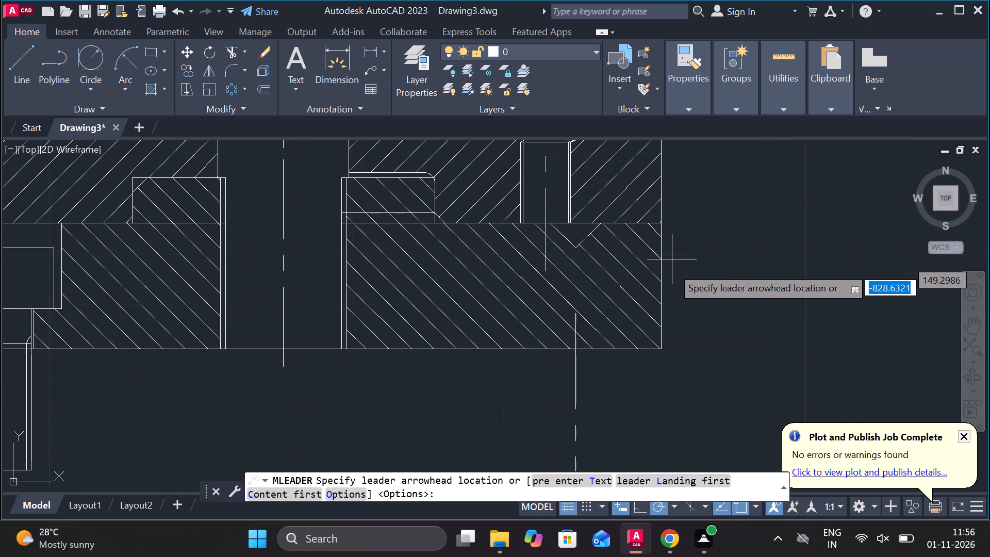
click(672, 278)
click(738, 212)
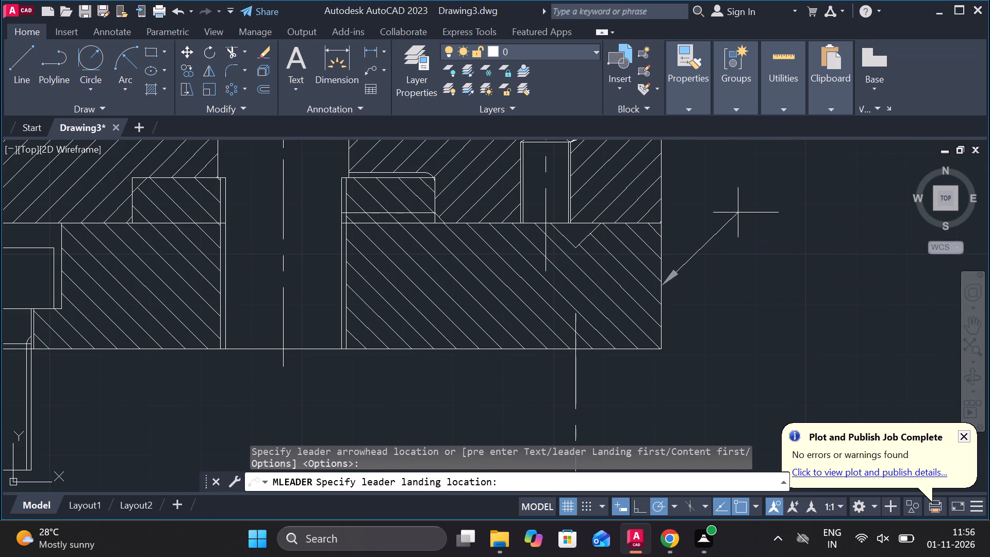
click(133, 74)
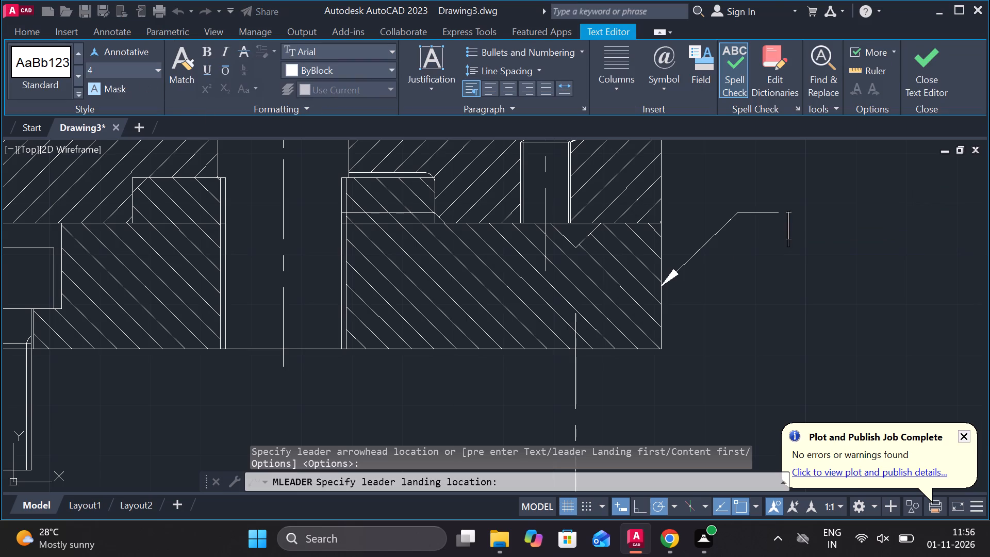
text(10)
key(Return)
key(2)
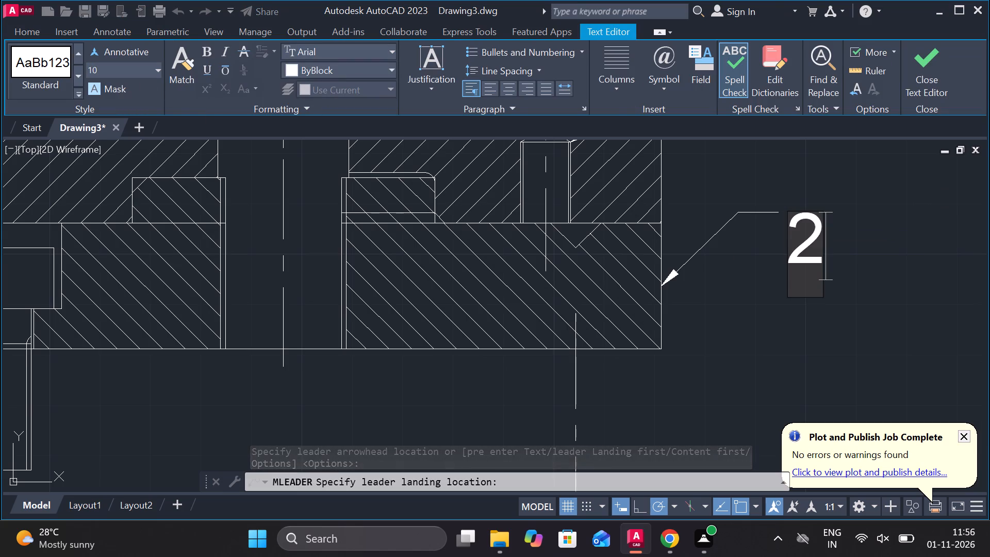
click(918, 70)
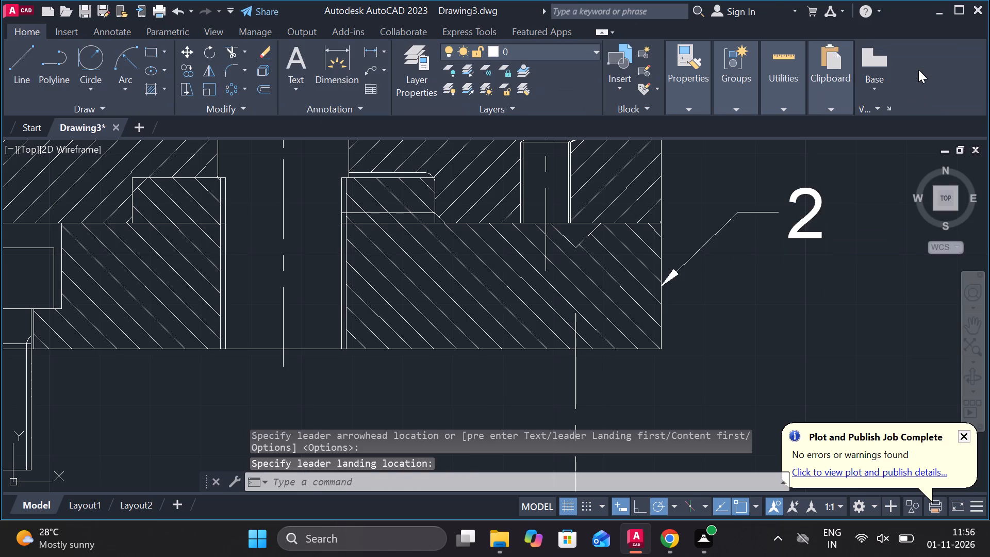
Add a multileader from inside the small pin's lower end in the lower right flange with part number 10 at text height 10.
scroll(790, 219, down, 2)
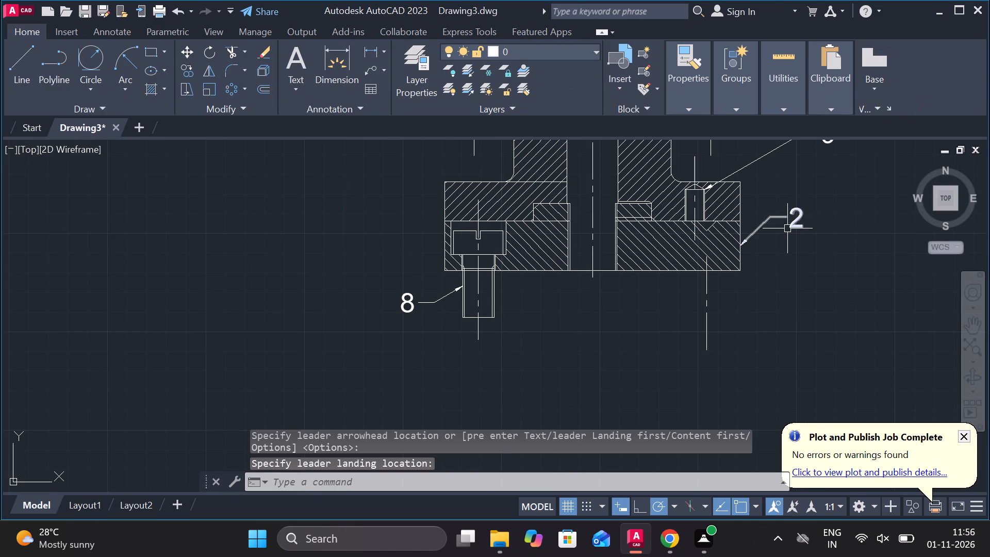
scroll(786, 249, down, 2)
middle_drag(791, 258, 579, 306)
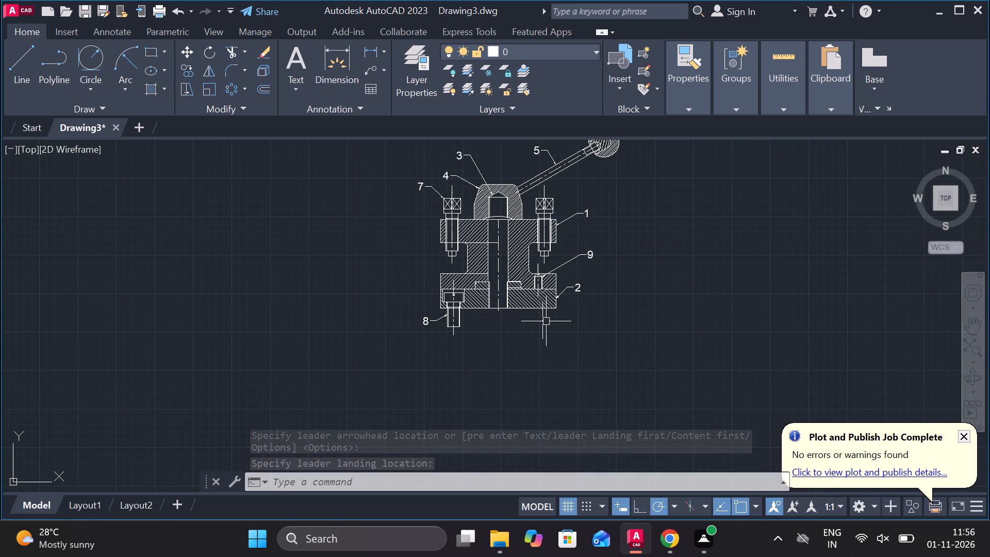
scroll(451, 309, up, 2)
scroll(645, 265, up, 1)
middle_drag(645, 265, 511, 316)
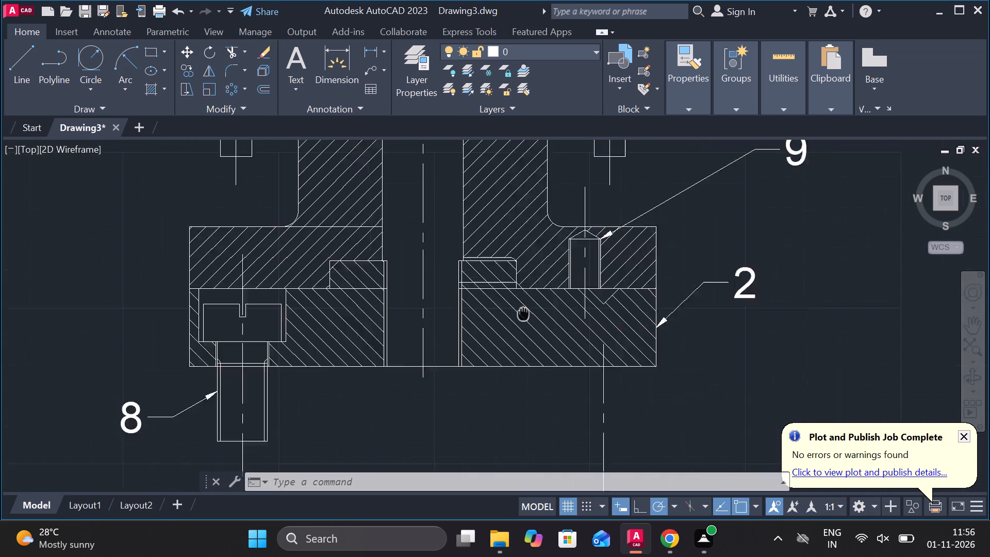
middle_drag(511, 316, 511, 316)
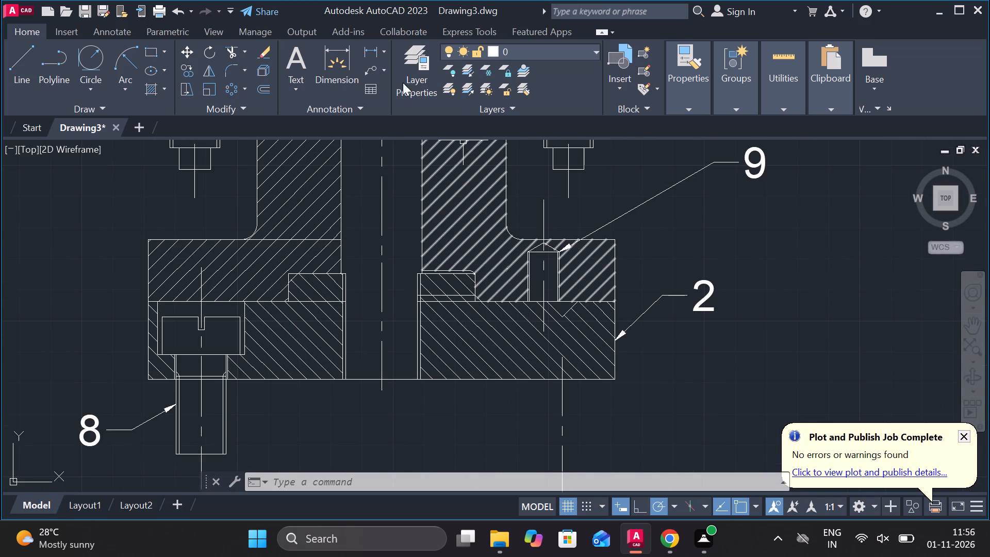
click(373, 69)
click(545, 289)
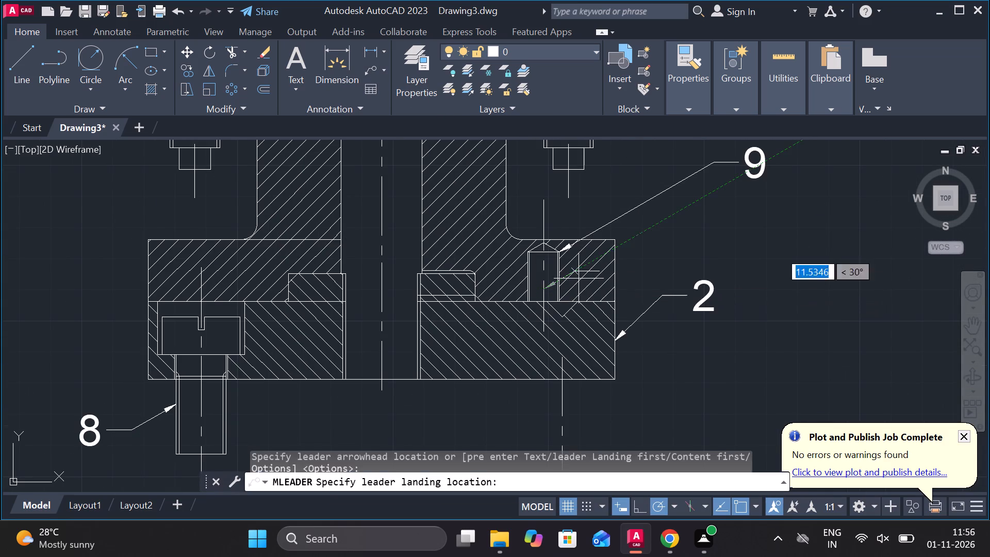
click(682, 240)
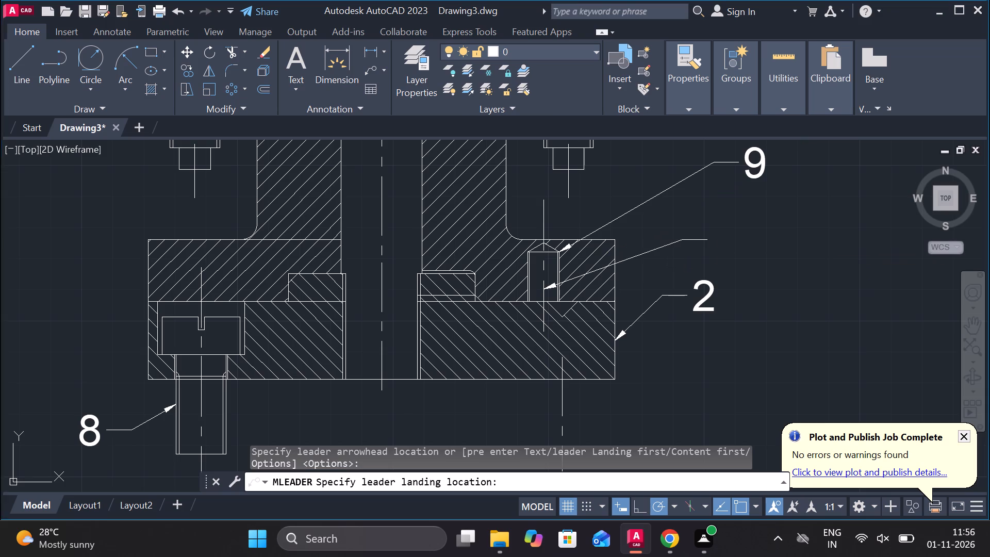
click(127, 75)
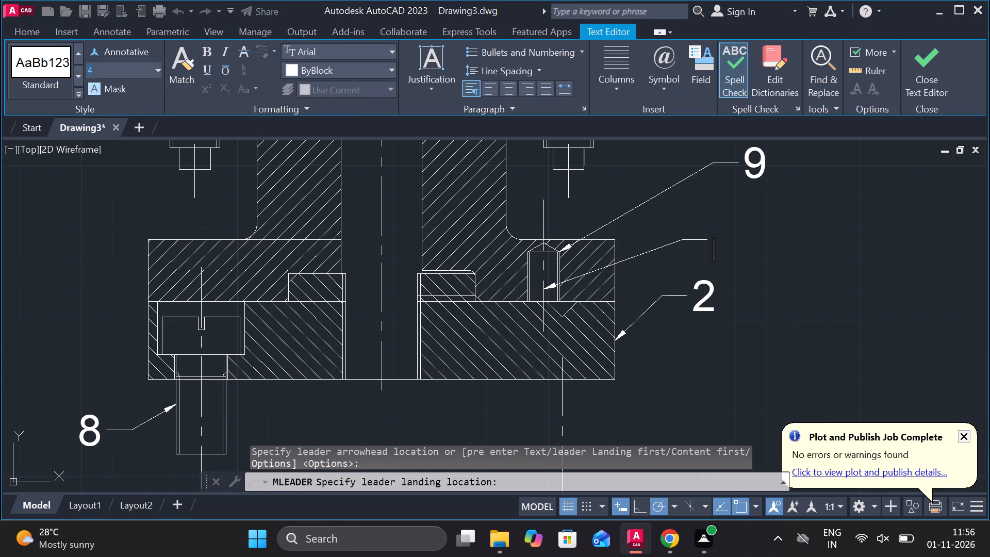
text(10)
key(Return)
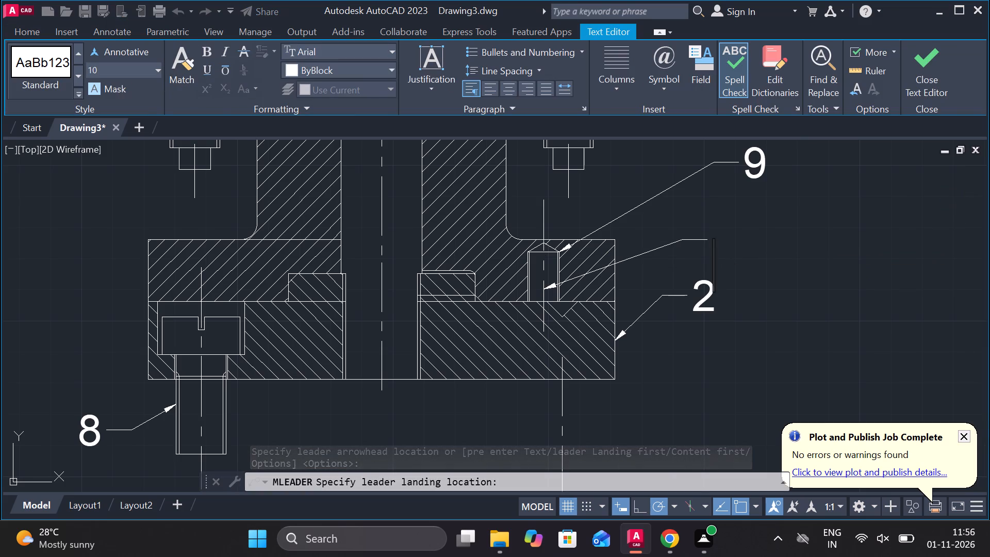
text(10)
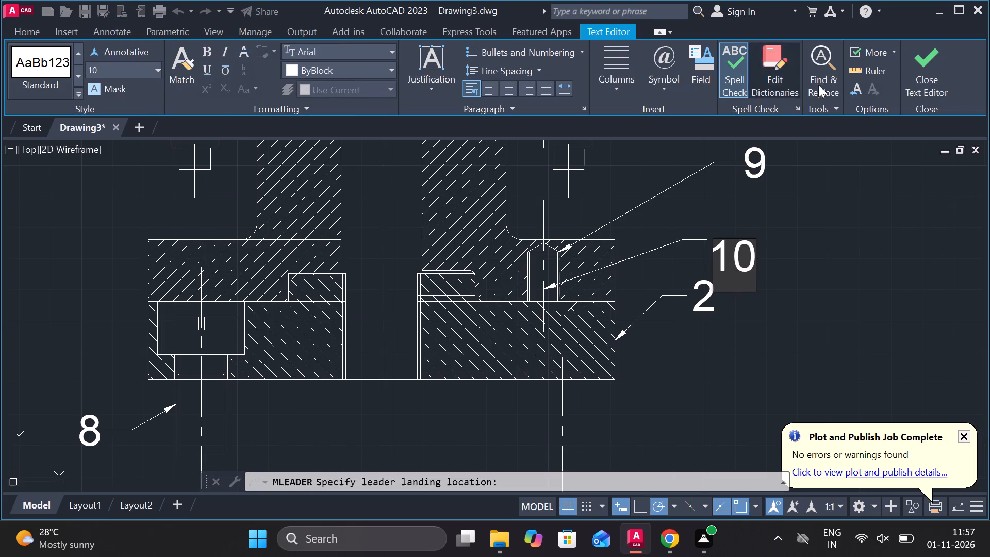
click(952, 77)
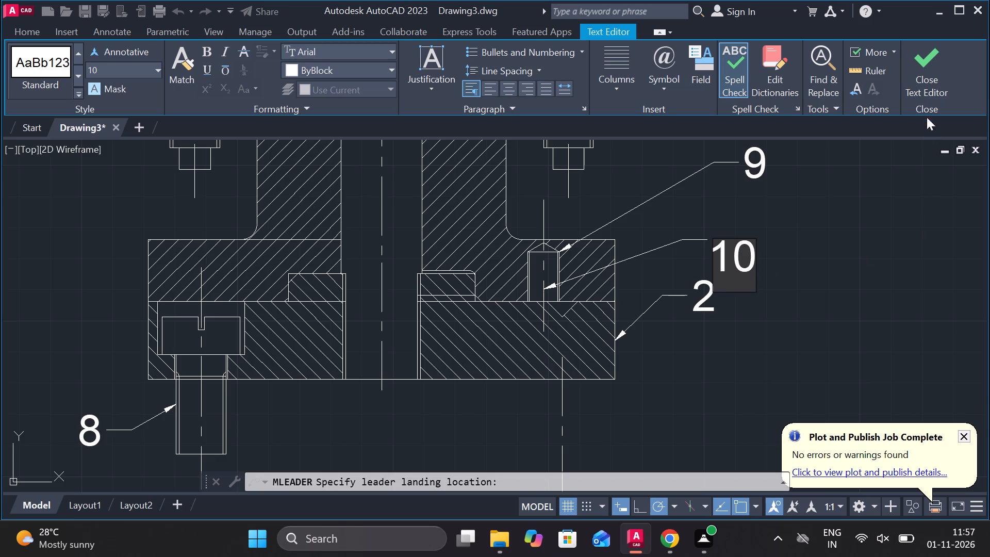
click(925, 106)
click(920, 59)
Move the whole labelled assembly beside the part views, to the right of the ball view marked M10,DEEP 10.
scroll(725, 283, down, 2)
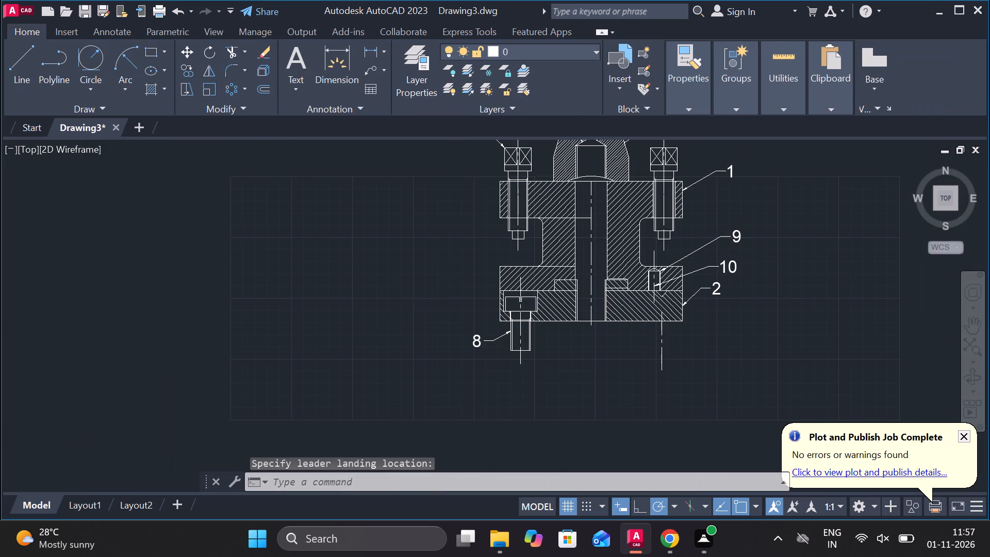
scroll(721, 291, down, 1)
middle_drag(722, 292, 668, 338)
scroll(664, 319, down, 1)
click(515, 179)
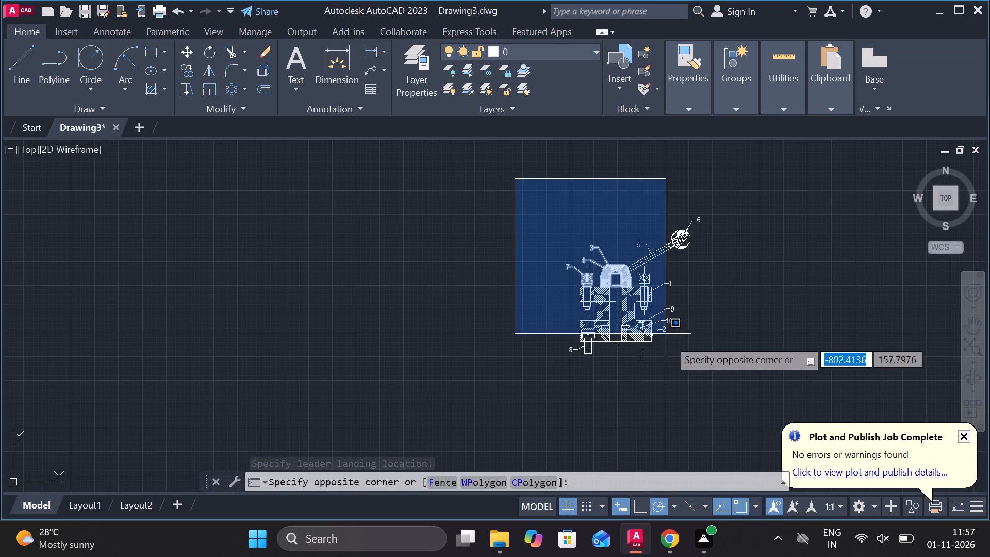
click(715, 372)
key(m)
key(Return)
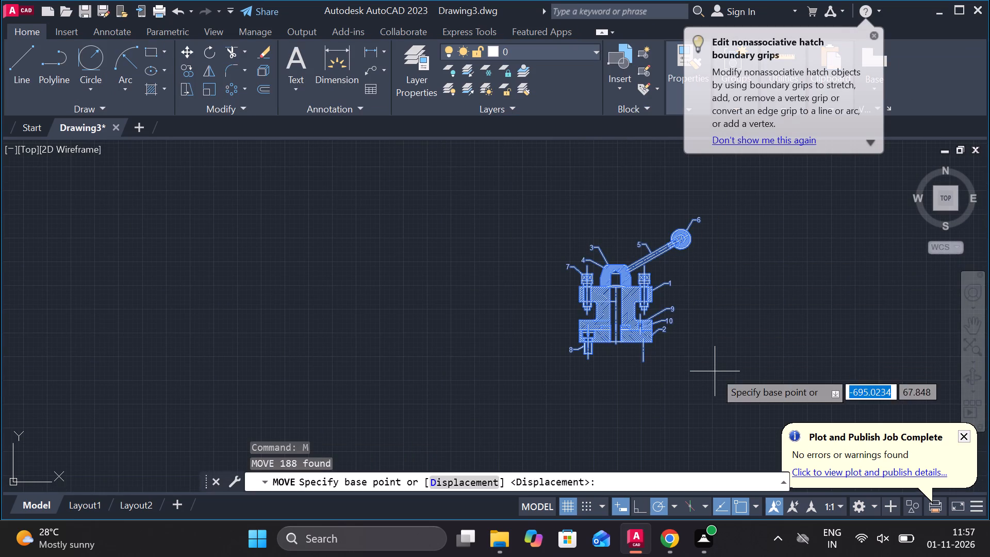
click(698, 348)
scroll(676, 340, down, 3)
middle_drag(671, 339, 326, 312)
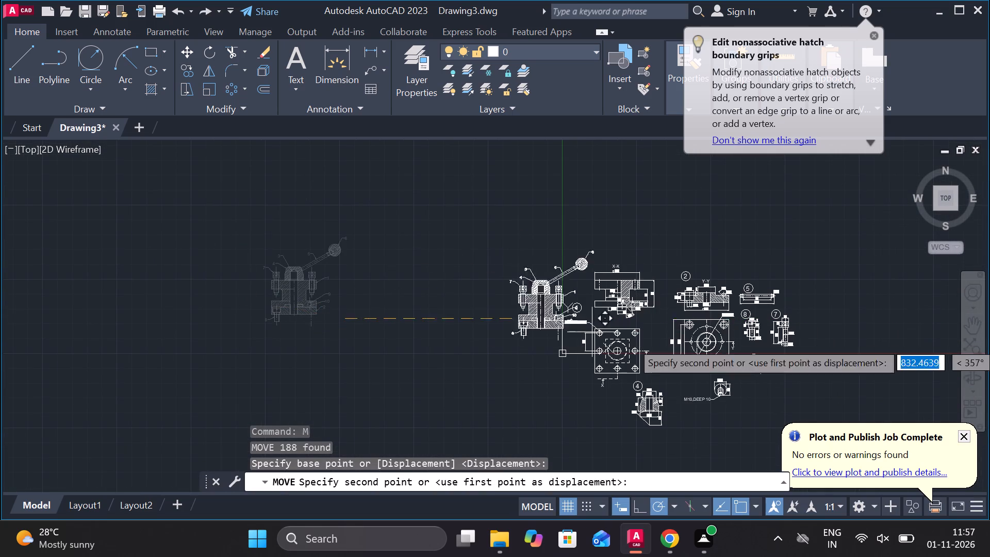
scroll(826, 373, up, 3)
middle_drag(788, 369, 709, 127)
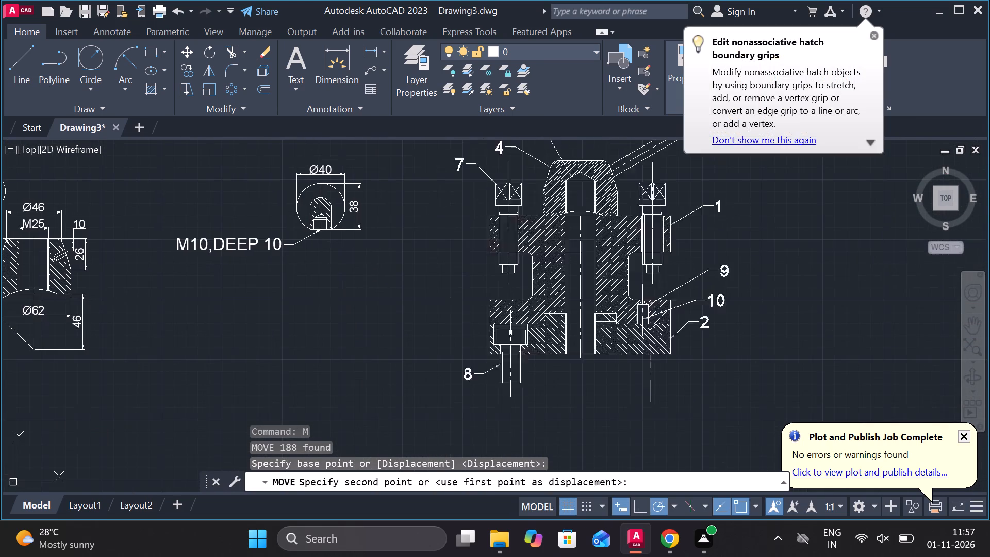
scroll(720, 398, down, 1)
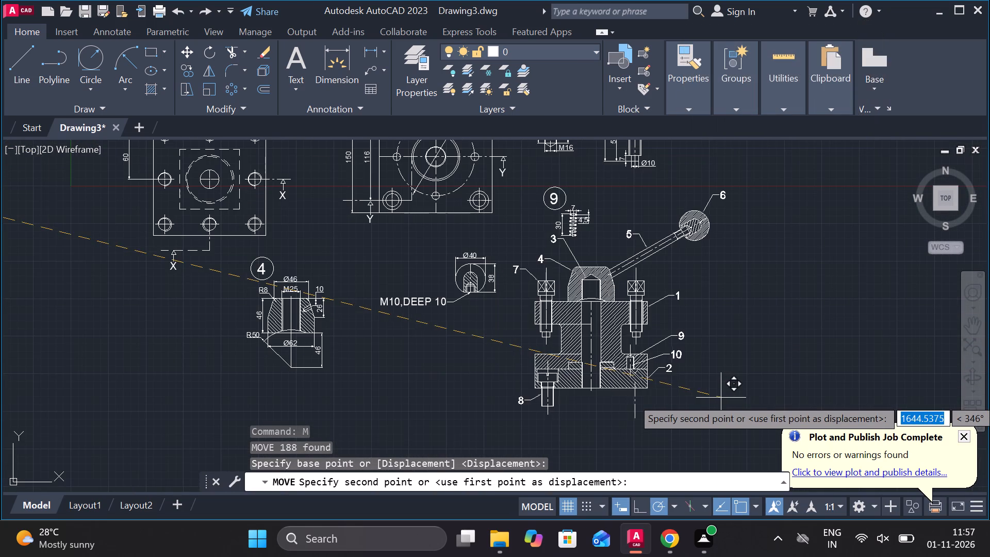
click(836, 374)
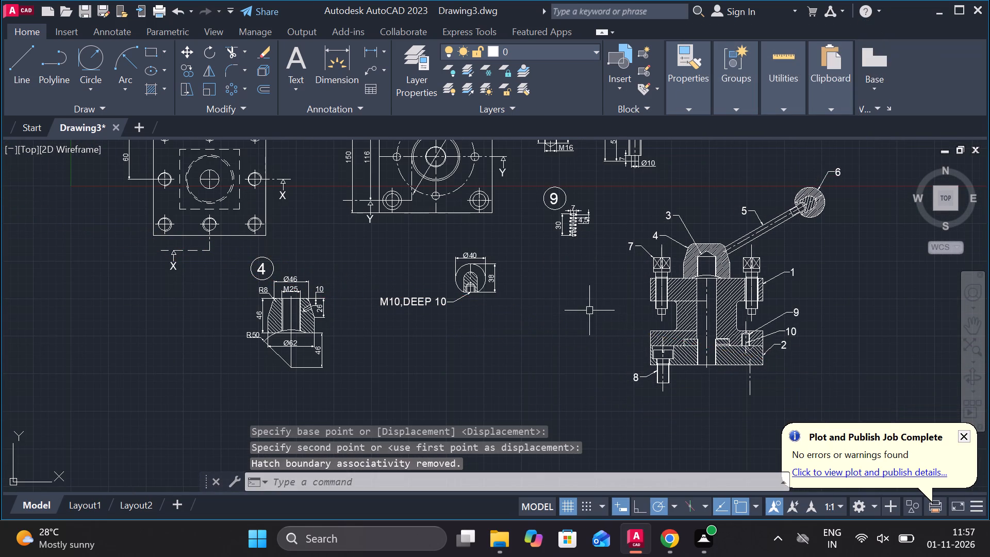
Move the dimensioned spring view and its number 9 balloon below the ball view marked M10,DEEP 10, beside part 4.
middle_drag(605, 308, 645, 314)
click(574, 170)
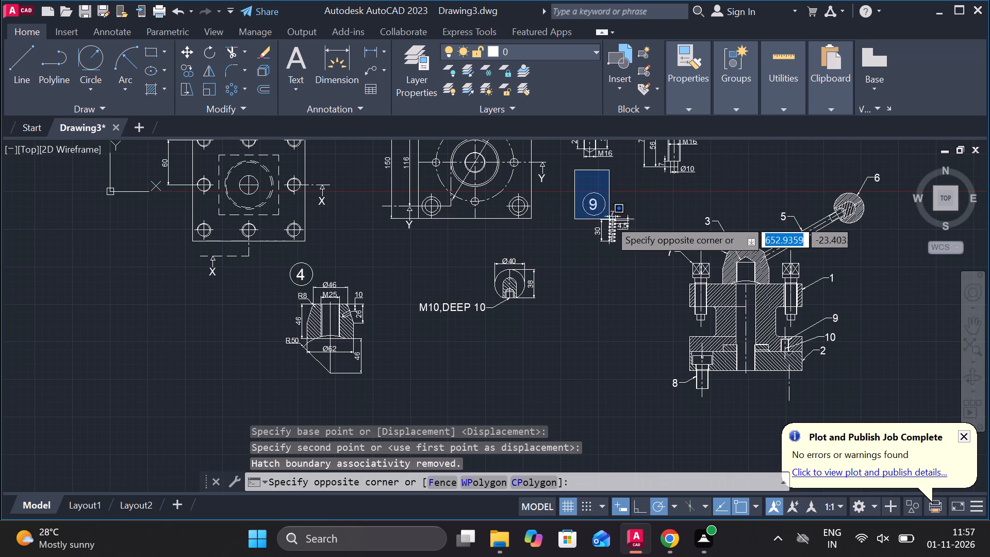
click(649, 274)
key(m)
key(Return)
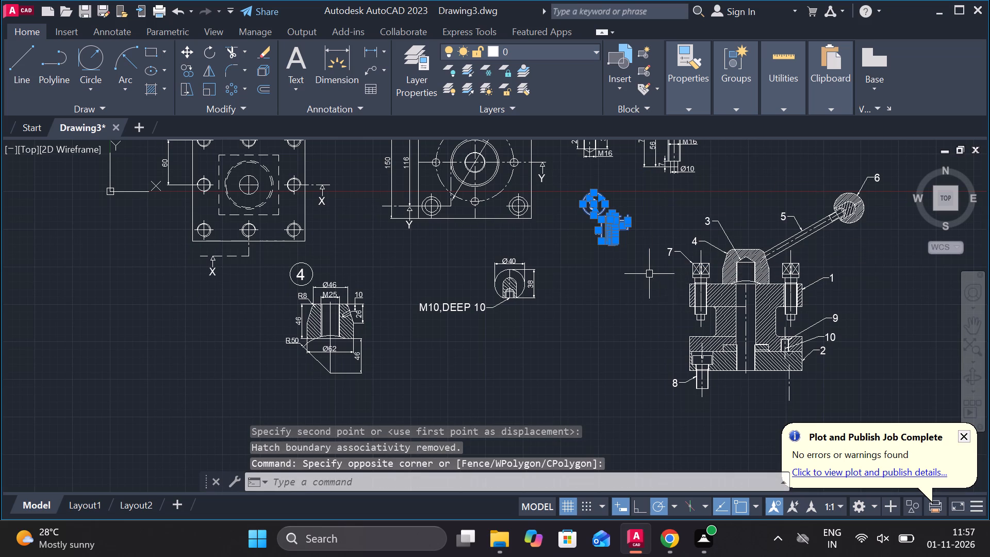
click(592, 279)
middle_drag(570, 367, 646, 315)
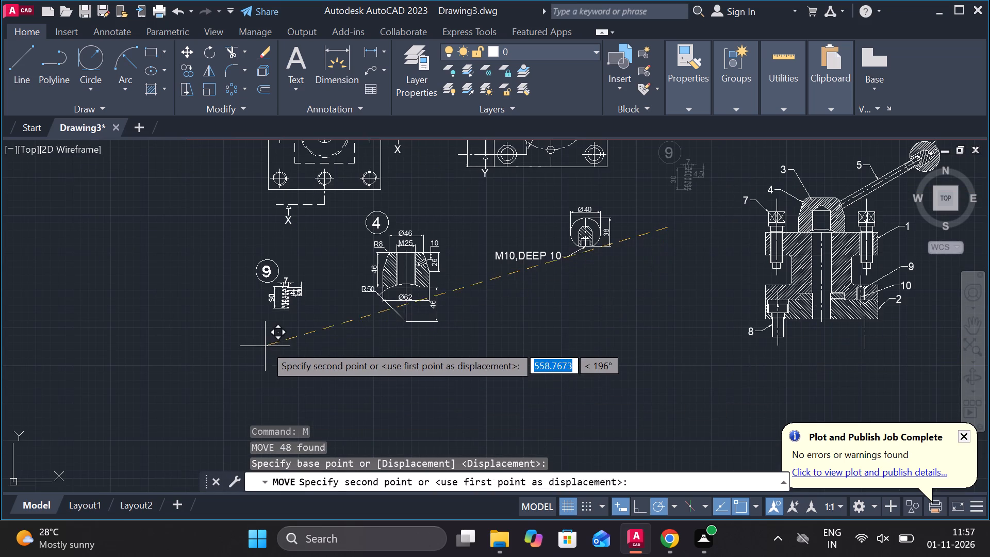
scroll(550, 354, down, 2)
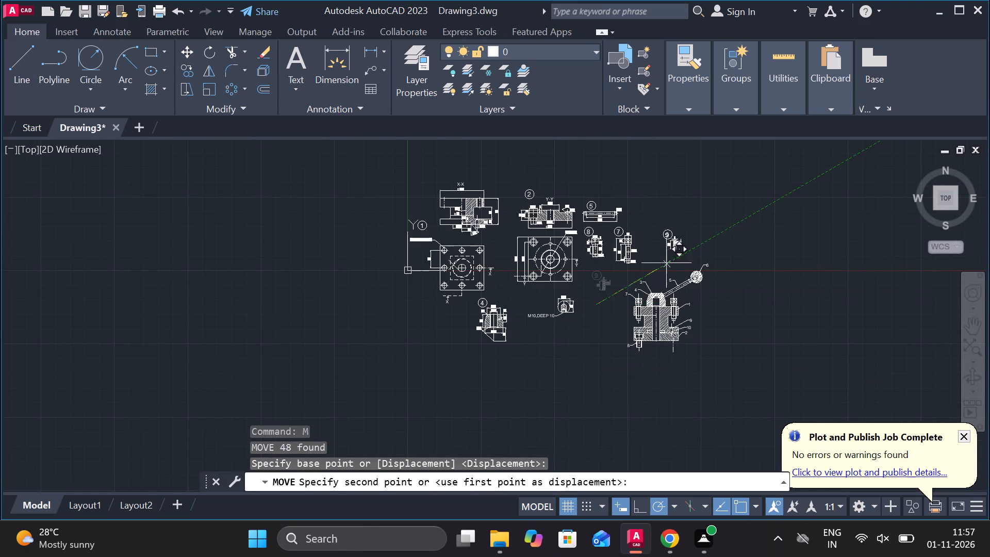
scroll(669, 251, up, 2)
middle_drag(457, 415, 481, 196)
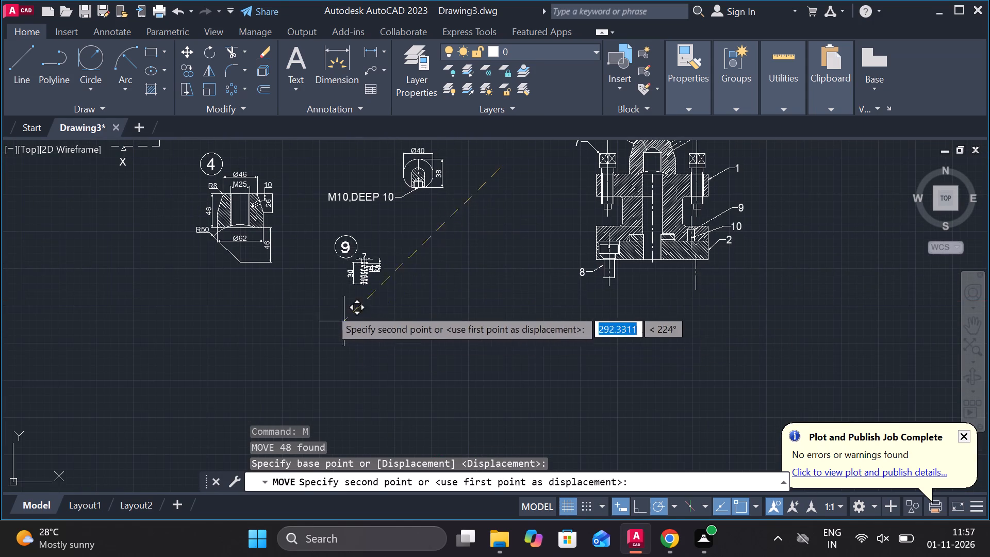
click(318, 300)
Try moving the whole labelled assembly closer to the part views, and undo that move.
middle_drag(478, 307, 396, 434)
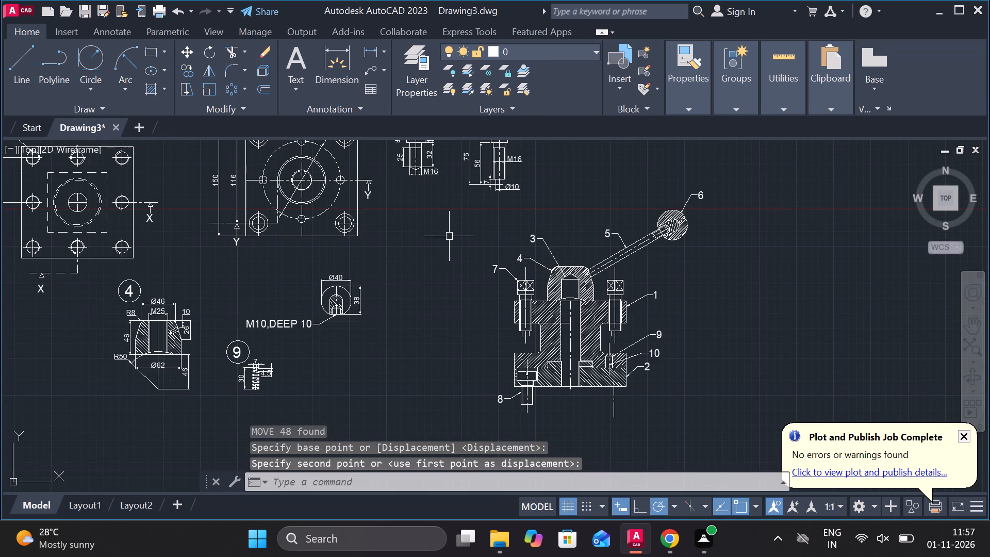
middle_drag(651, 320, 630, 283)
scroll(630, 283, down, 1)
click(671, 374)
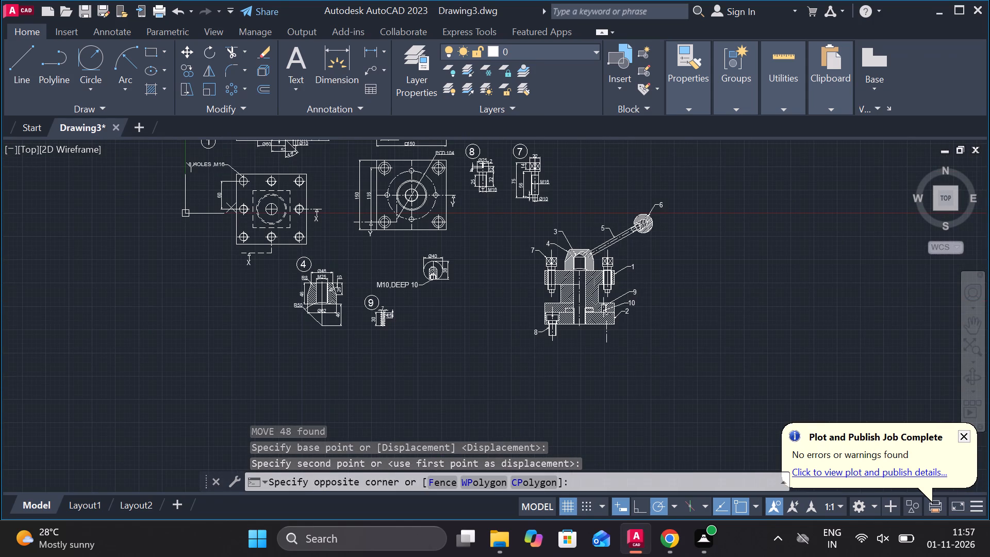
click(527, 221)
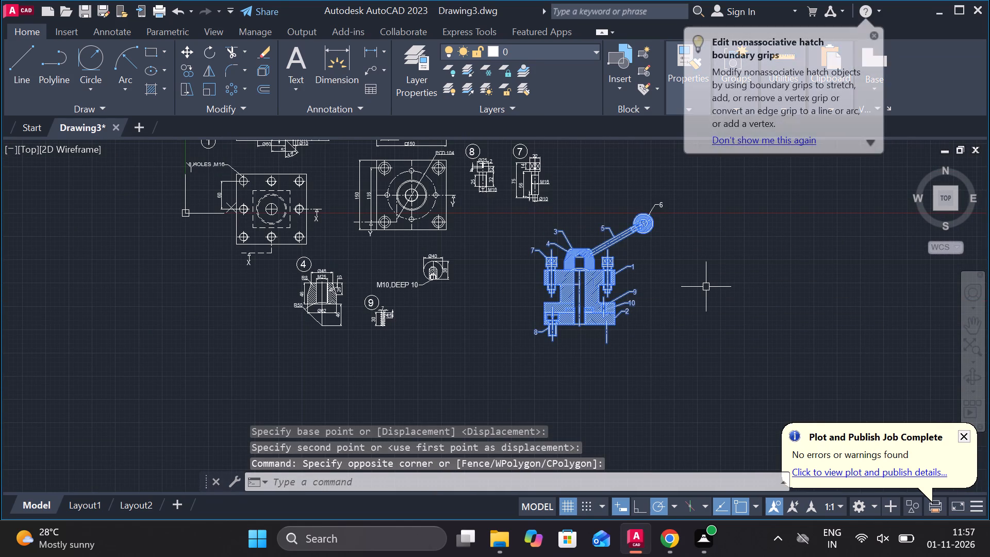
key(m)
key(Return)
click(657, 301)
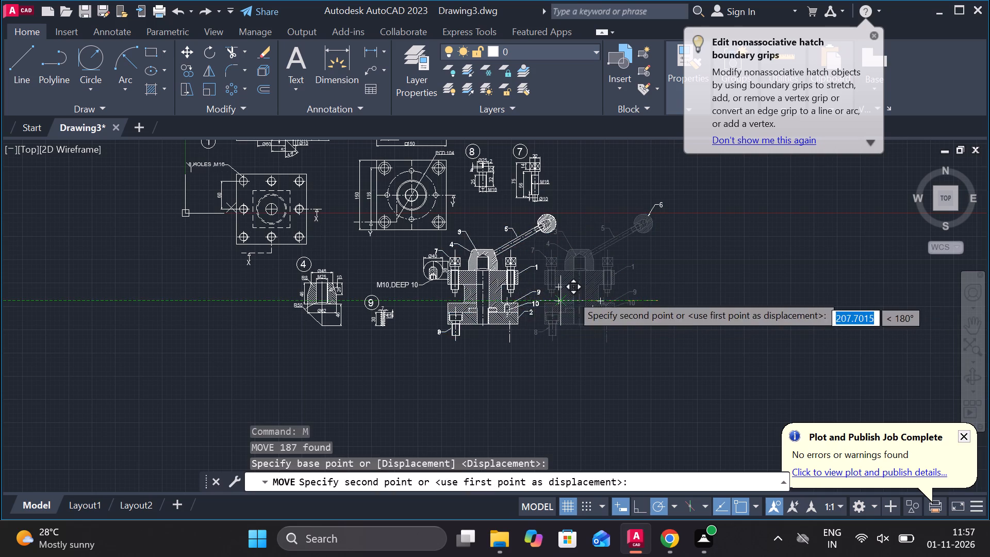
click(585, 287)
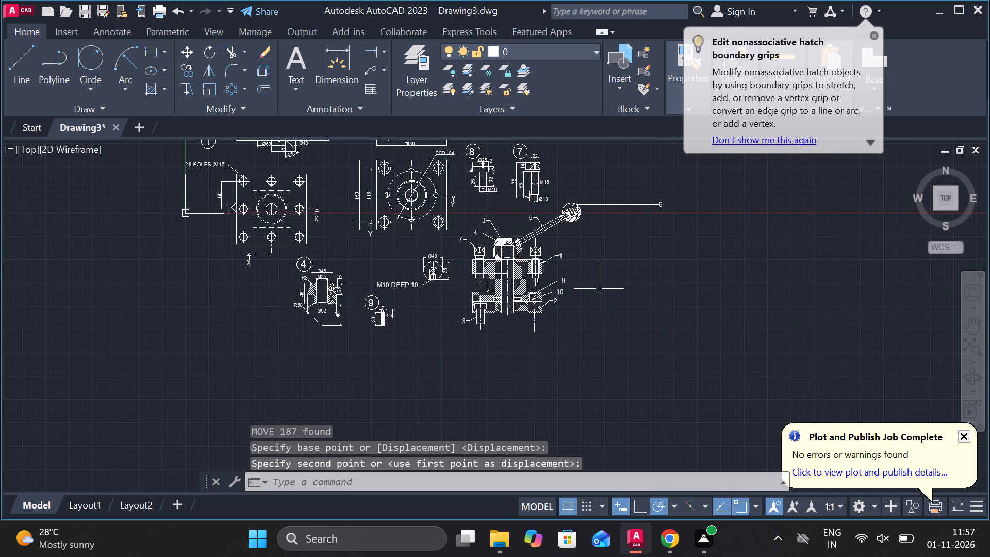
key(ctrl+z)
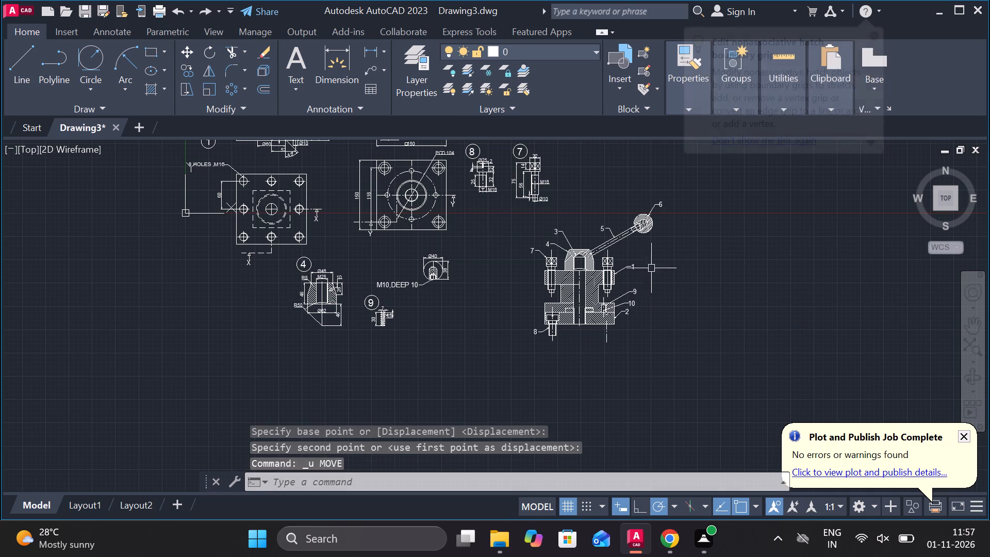
Move the labelled assembly, including the number 6 leader, closer to the ball and spring views.
click(651, 211)
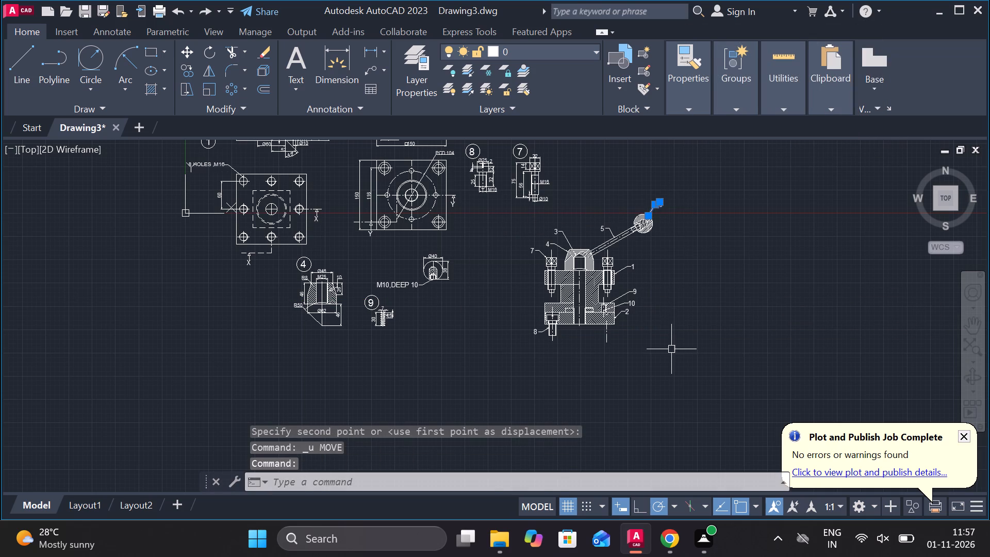
click(671, 349)
click(518, 225)
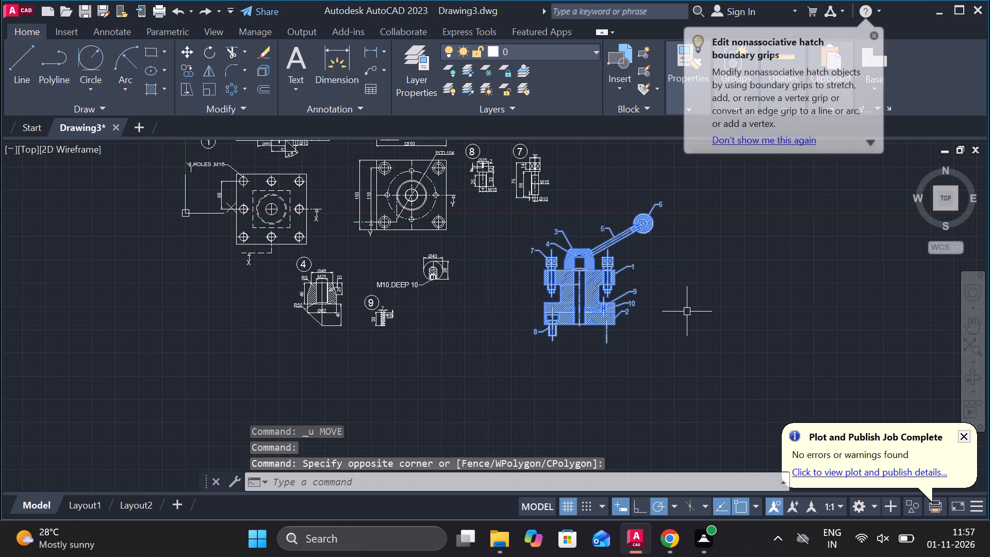
key(m)
key(Return)
click(690, 290)
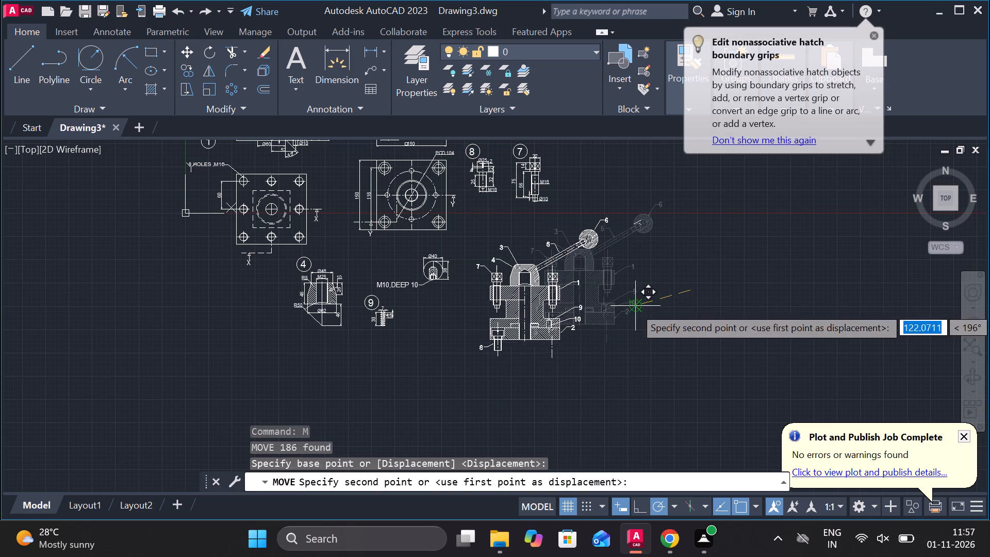
click(617, 299)
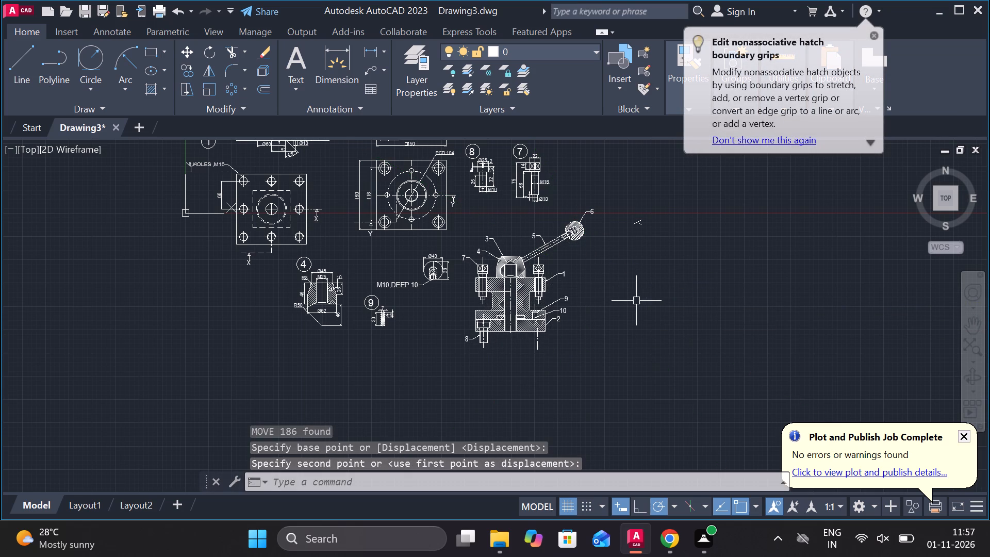
Erase the two short stray line fragments left behind beyond the ball end of the assembly's handle.
click(634, 216)
scroll(631, 216, up, 3)
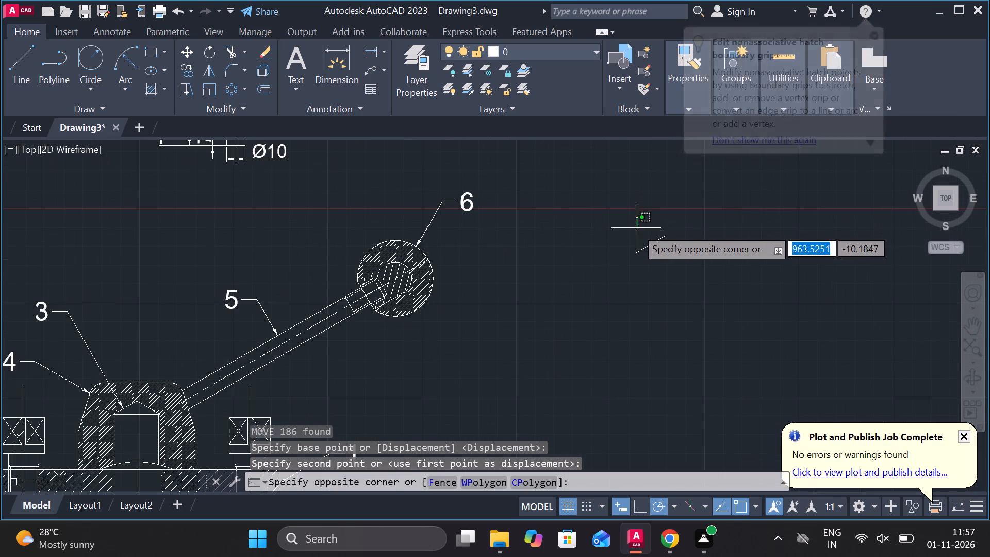
click(684, 265)
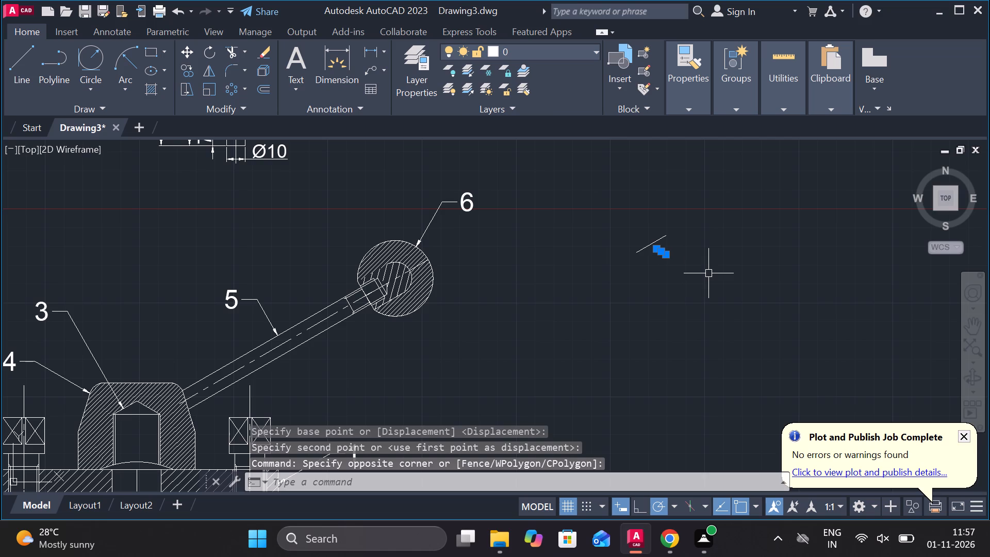
text(E)
key(space)
click(689, 275)
click(631, 224)
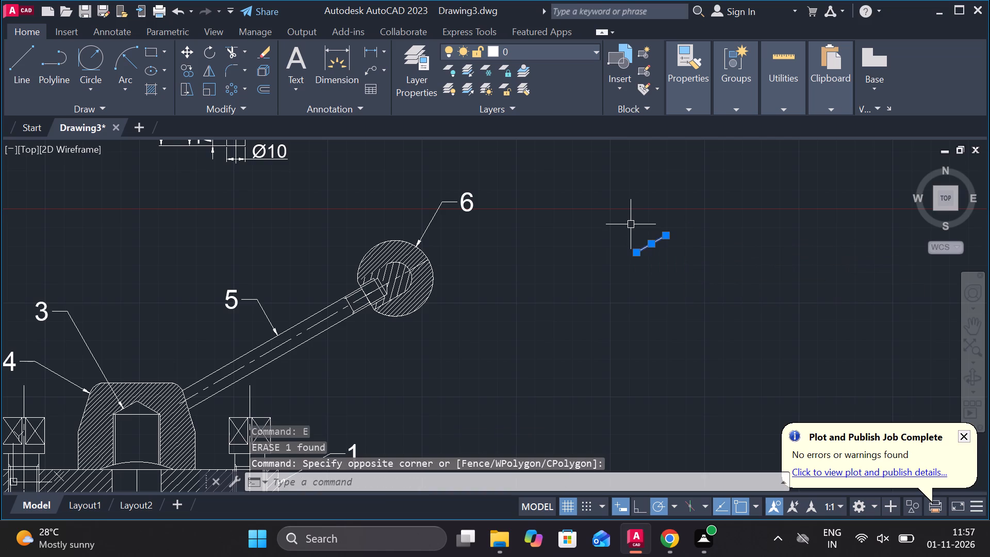
text(E)
key(space)
Draw a rectangular border about 926 by 665 around all the part views and the assembly.
scroll(655, 253, down, 2)
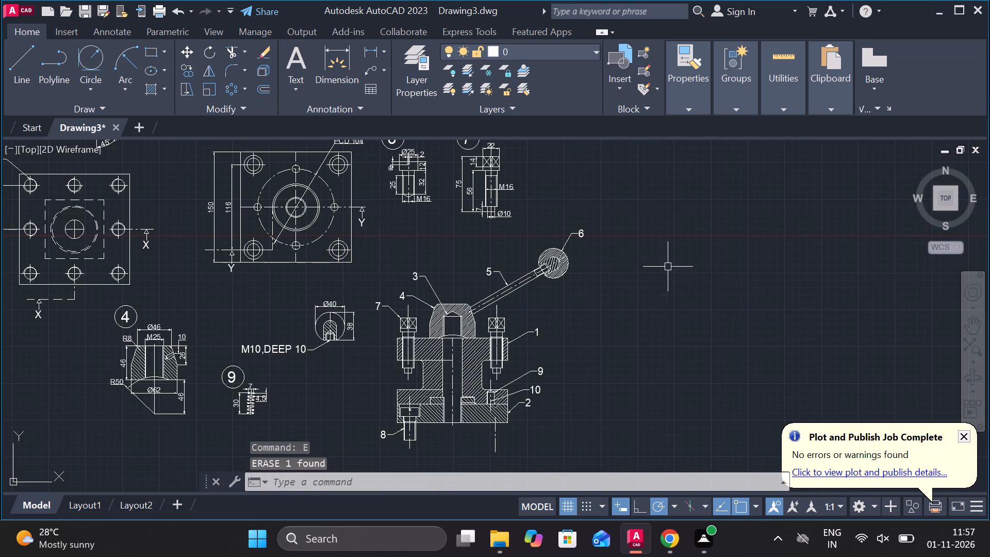
middle_drag(601, 330, 678, 267)
scroll(685, 277, down, 1)
middle_drag(680, 301, 685, 339)
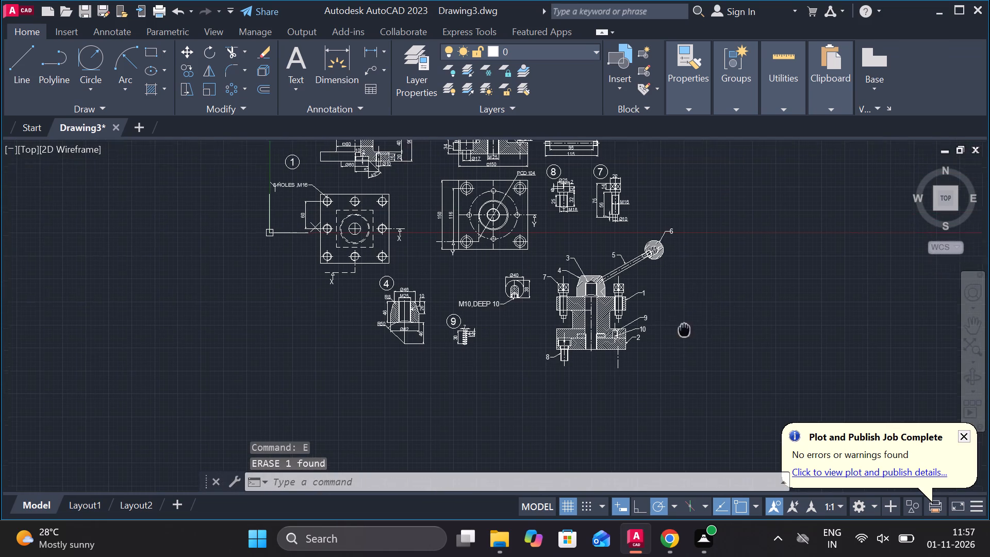
middle_drag(685, 339, 684, 340)
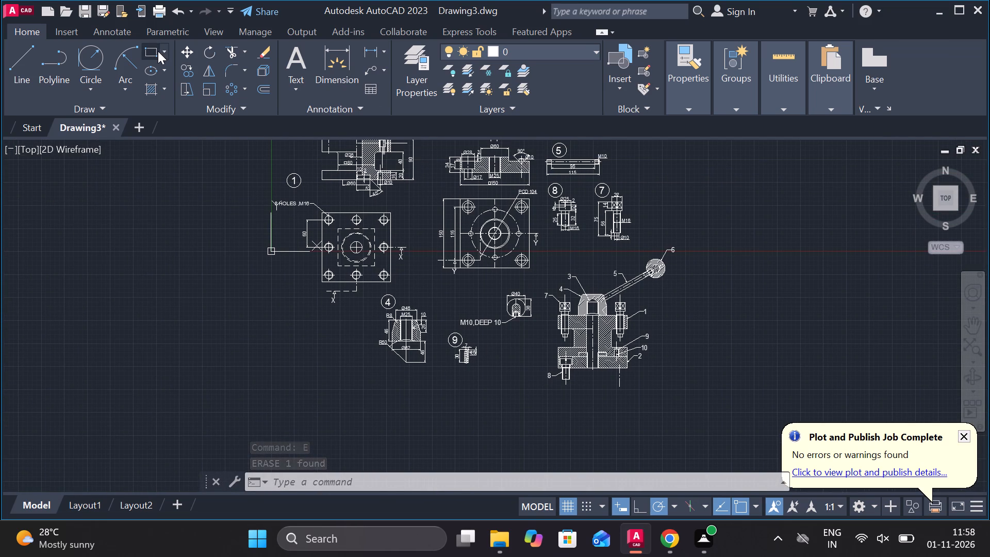
click(158, 51)
middle_drag(210, 368, 229, 433)
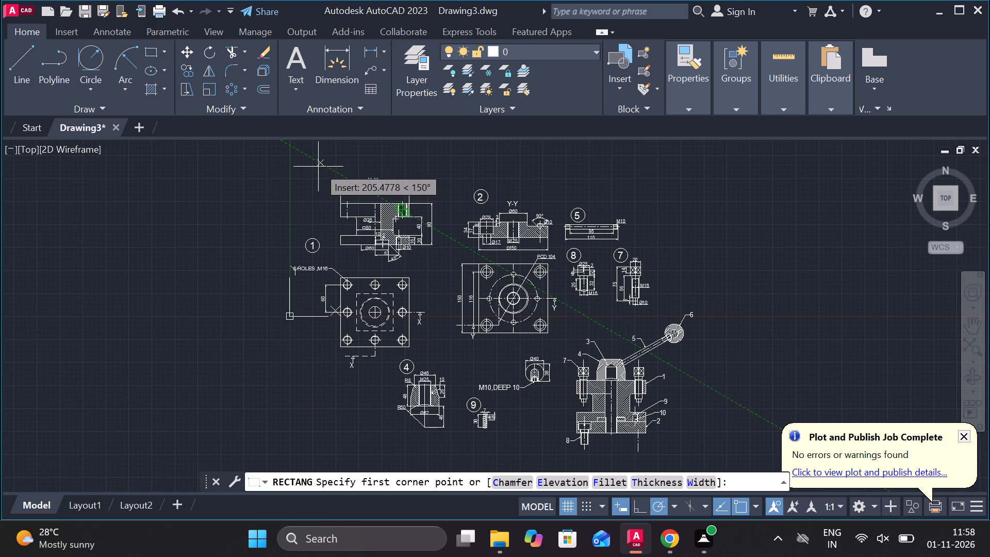
click(287, 167)
middle_drag(535, 353, 479, 288)
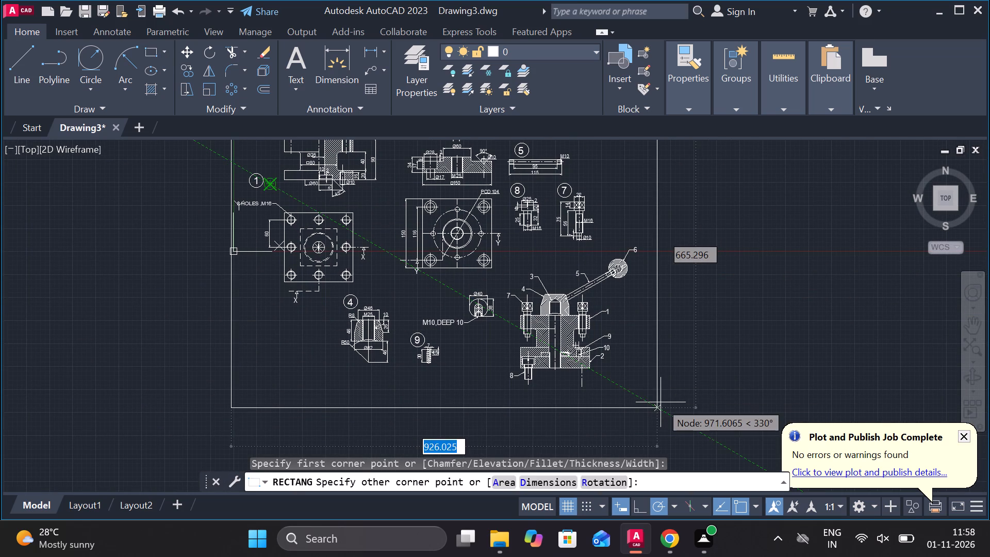
click(661, 402)
Stretch the border rectangle's top edge upward to leave more space above the part views.
scroll(711, 390, down, 2)
scroll(589, 253, up, 2)
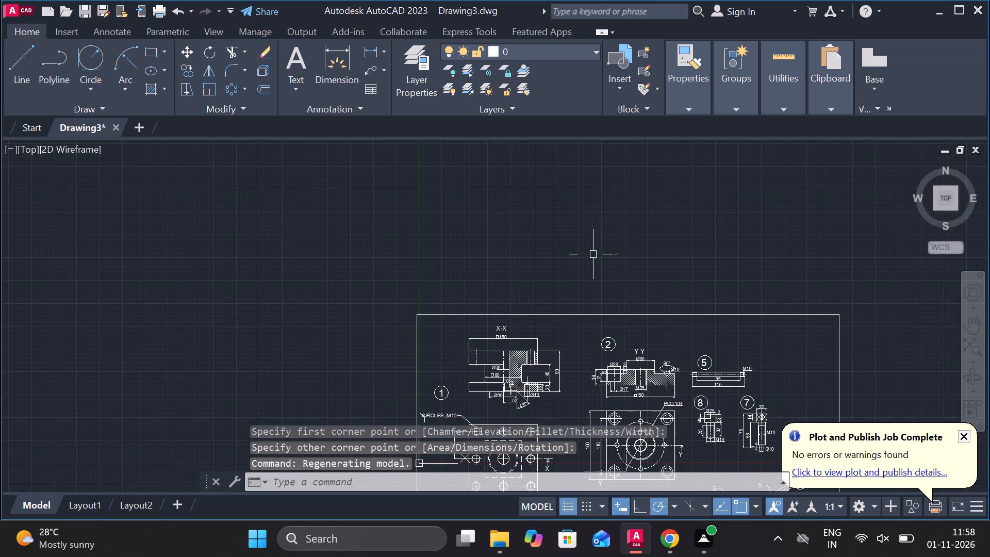
click(614, 316)
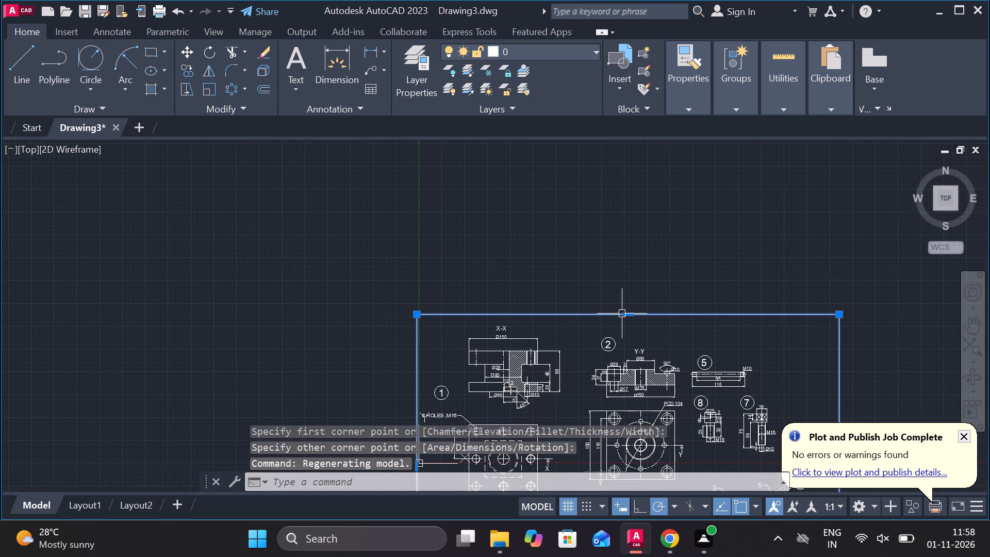
click(625, 316)
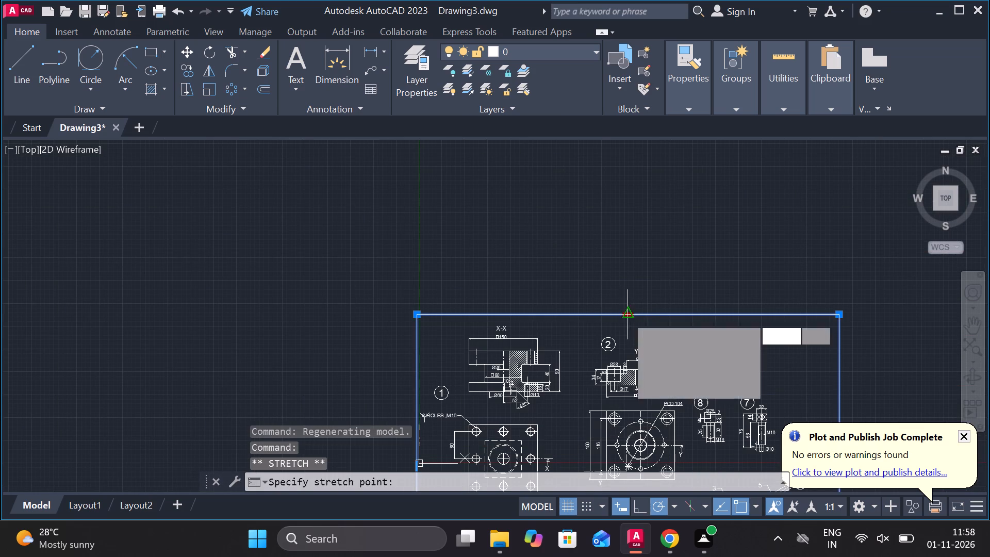
click(624, 283)
key(Escape)
Add multiline text reading TOOL HOLDER inside the border, in the space above the part views.
middle_drag(653, 312, 647, 313)
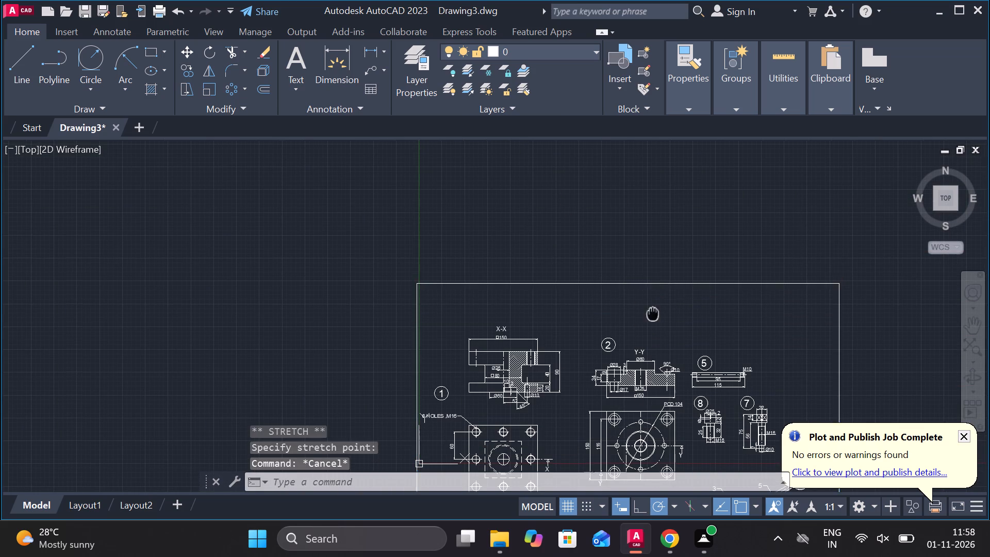
middle_drag(647, 313, 440, 251)
text(MT)
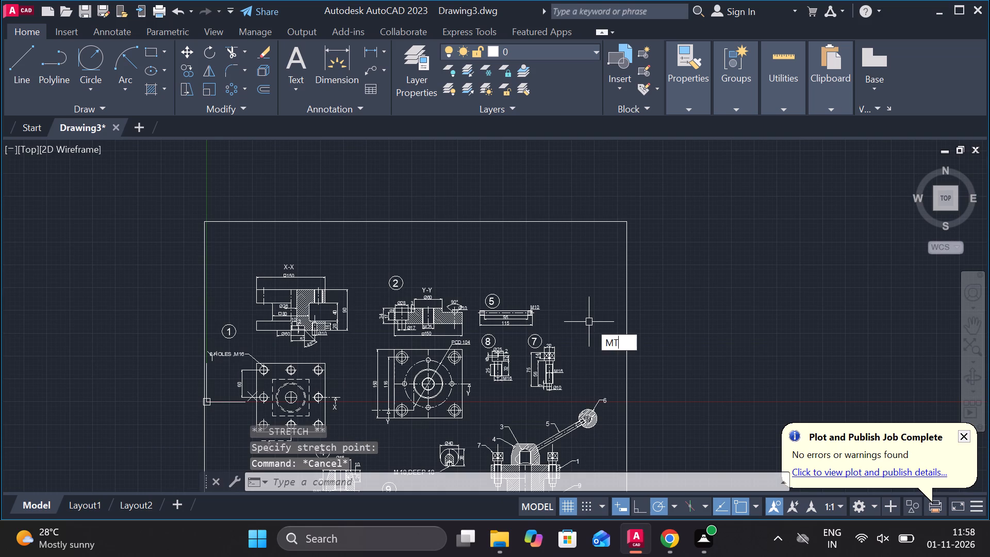
key(Return)
scroll(371, 260, up, 2)
middle_drag(374, 260, 434, 302)
click(390, 226)
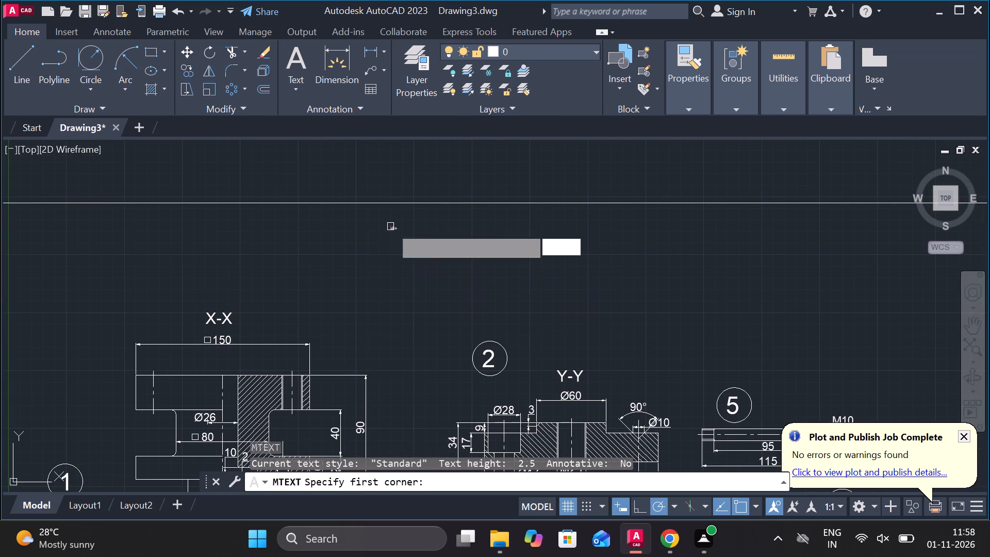
scroll(403, 269, down, 2)
click(555, 281)
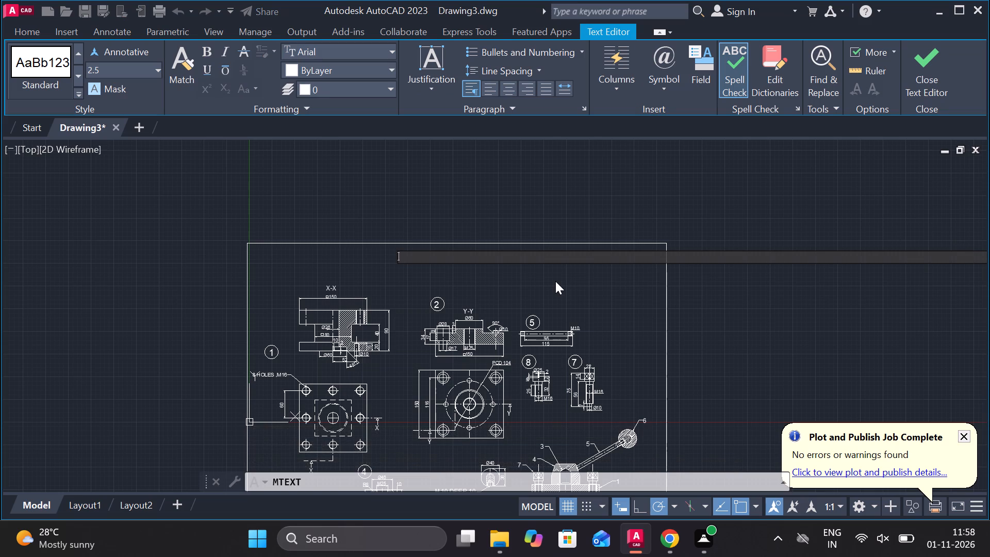
key(t)
text(OOL HOLDER)
Set the whole TOOL HOLDER title to a text height of 15 and finish the text entry.
double_click(135, 69)
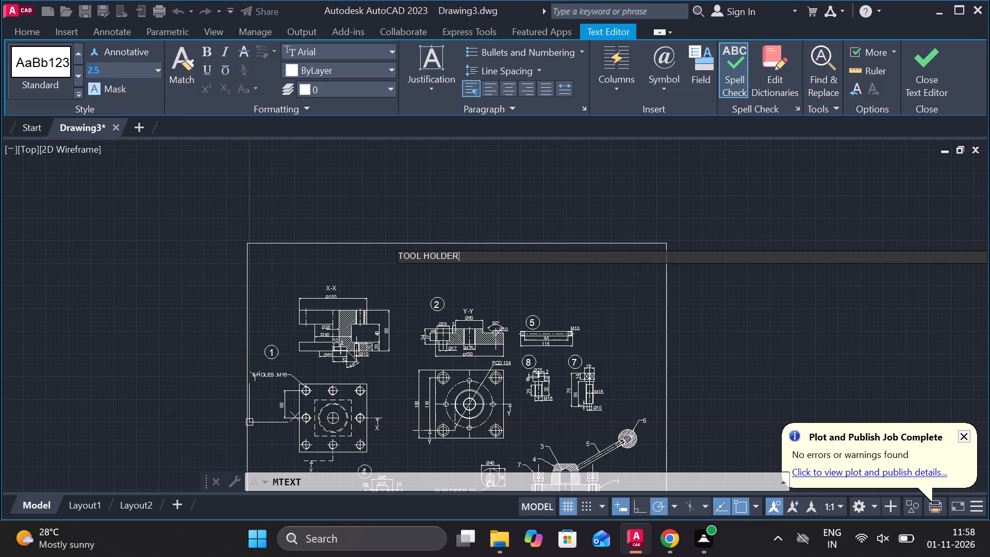
key(1)
key(5)
key(Return)
drag(467, 261, 378, 265)
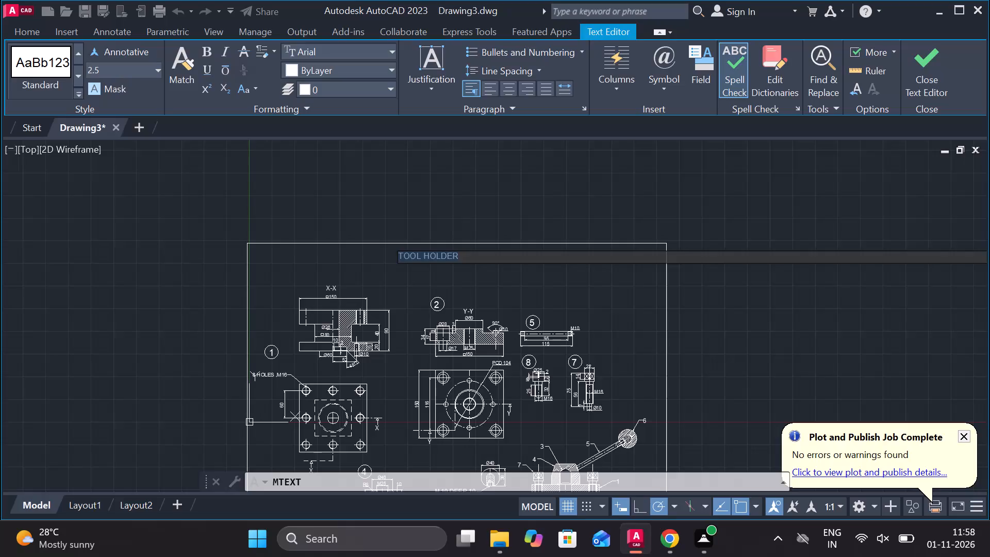
click(111, 75)
text(15)
key(Return)
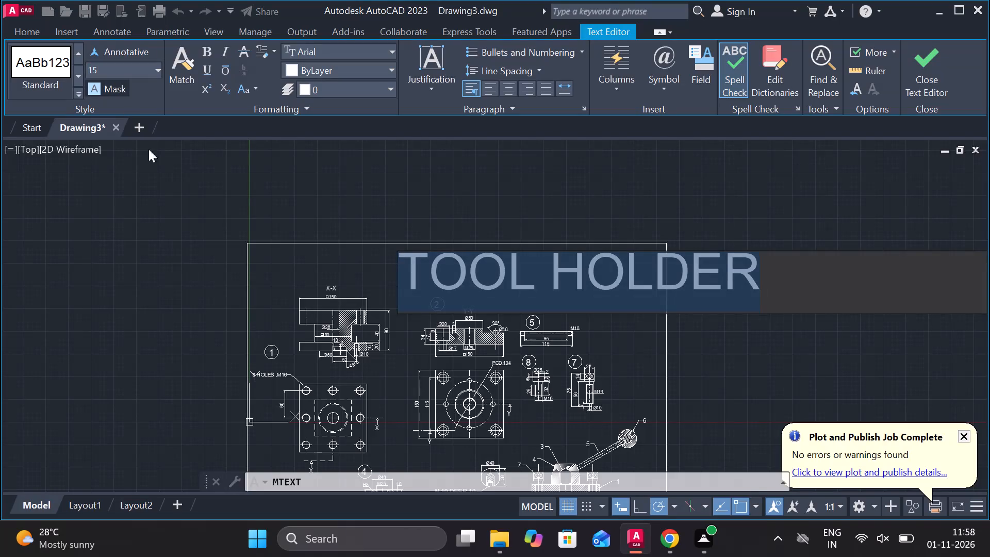
click(902, 69)
click(924, 62)
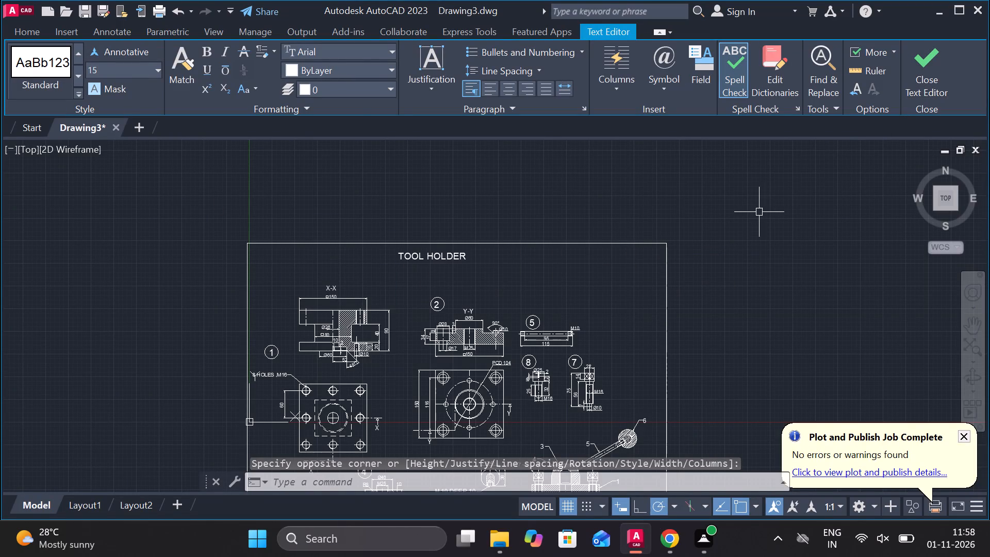
Move the TOOL HOLDER title about 31 units at 330°, nearer the middle of the space above the part views.
scroll(531, 336, down, 1)
scroll(479, 325, up, 2)
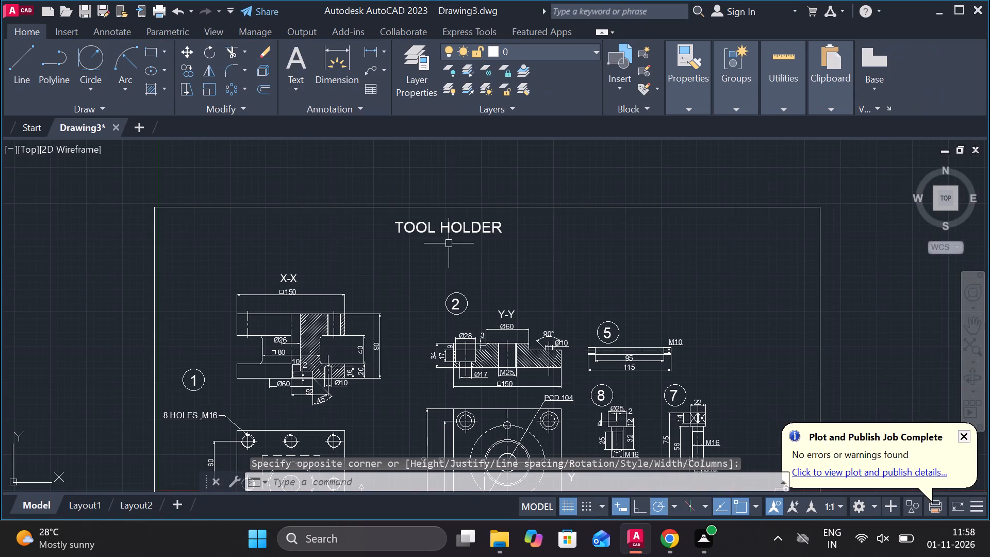
click(438, 231)
click(395, 223)
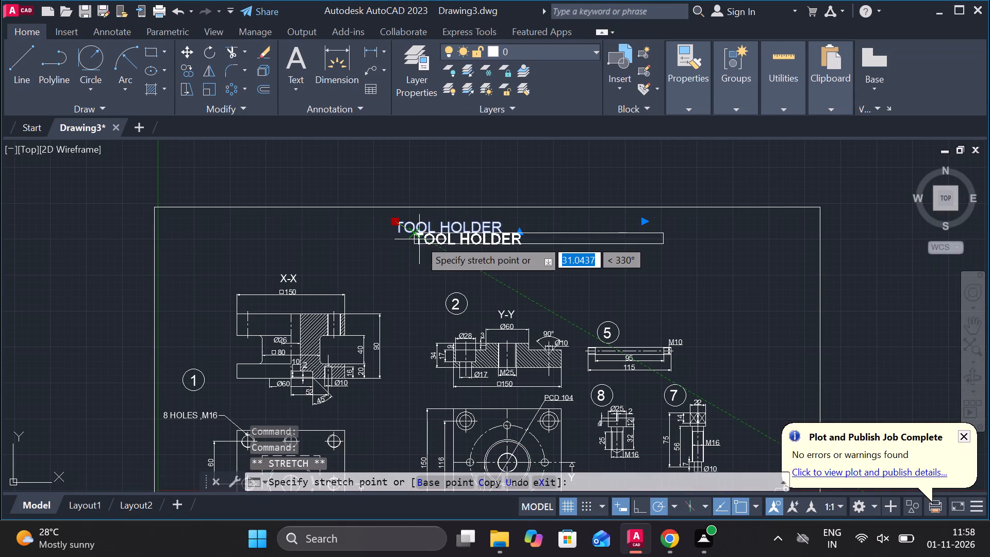
click(419, 239)
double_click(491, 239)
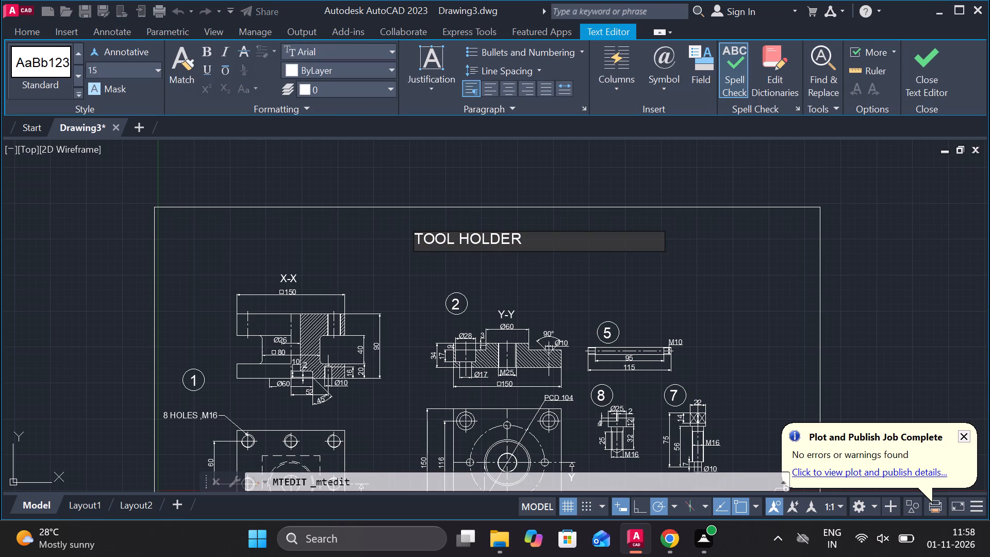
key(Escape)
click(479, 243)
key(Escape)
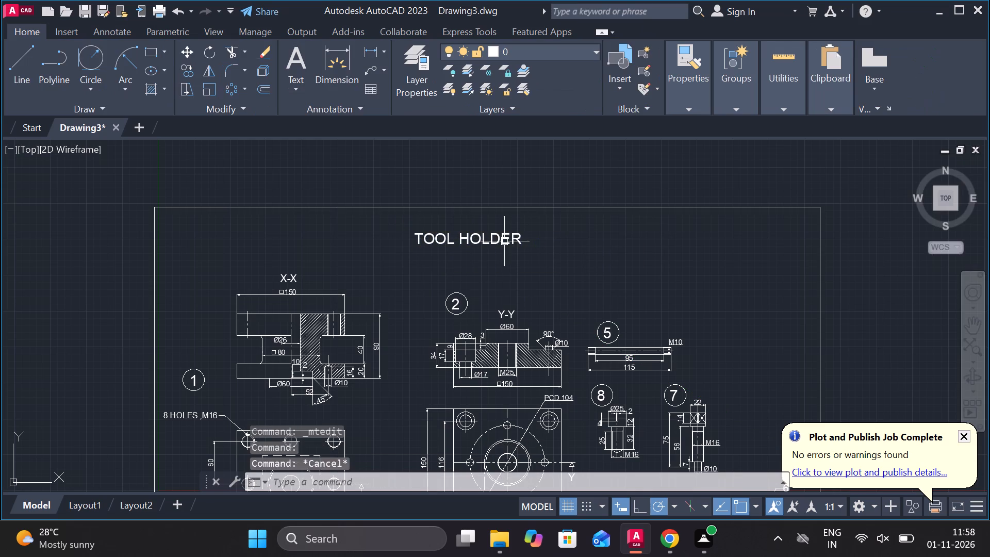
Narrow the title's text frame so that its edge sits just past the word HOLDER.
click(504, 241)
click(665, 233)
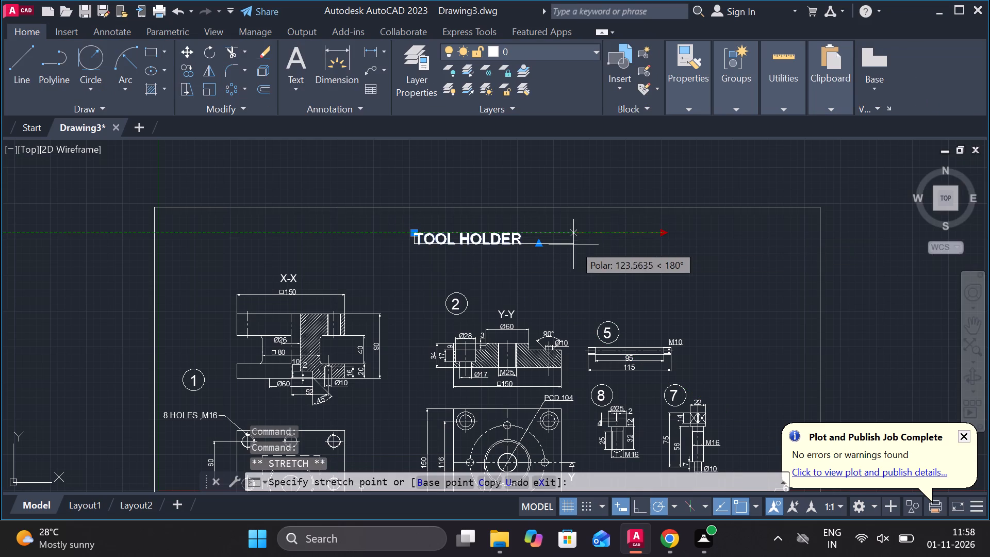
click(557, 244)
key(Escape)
Set the text height of the whole TOOL HOLDER title to 25.
double_click(477, 238)
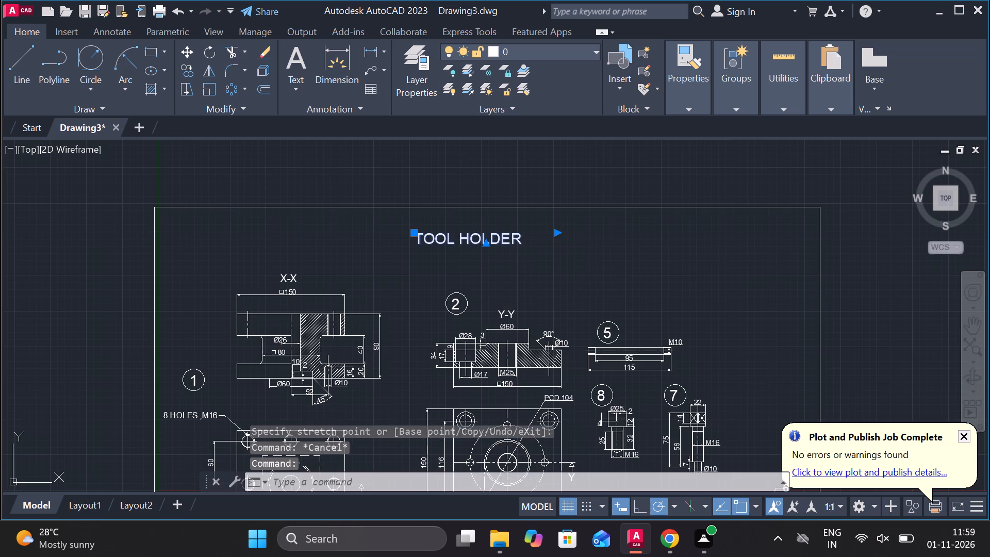
scroll(518, 253, up, 1)
drag(525, 238, 340, 232)
click(114, 64)
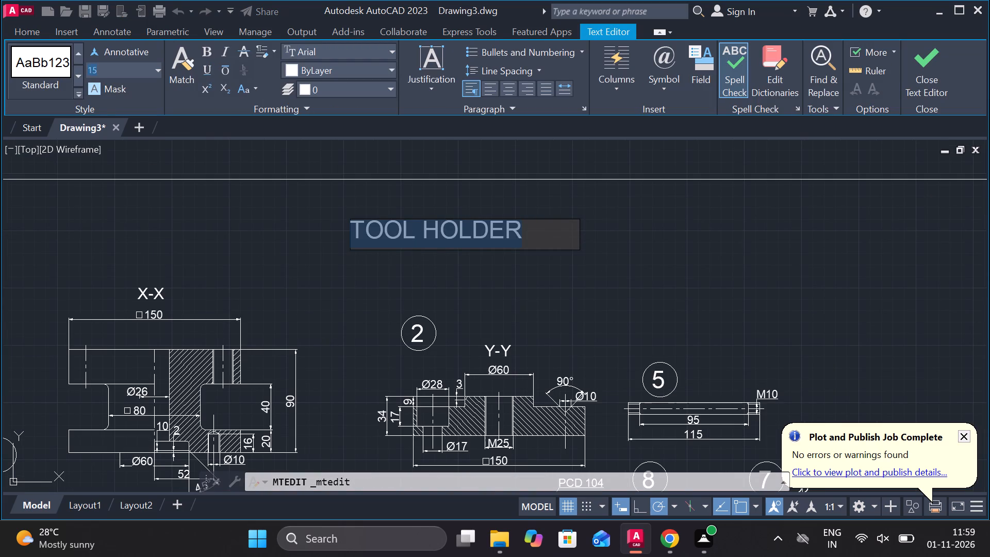
text(25)
key(Return)
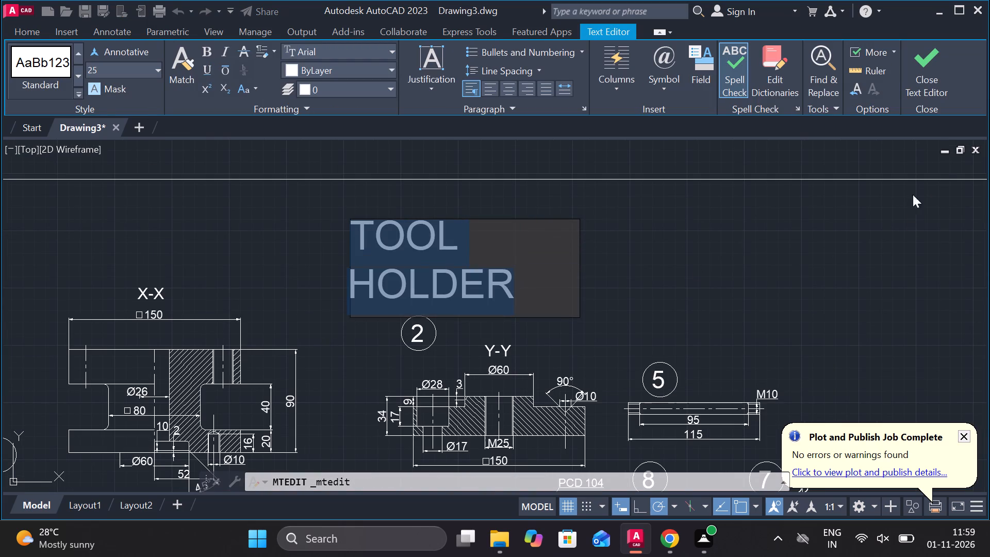
click(925, 68)
Widen the title's text frame by about 72 units so that TOOL HOLDER fits on one line.
click(455, 276)
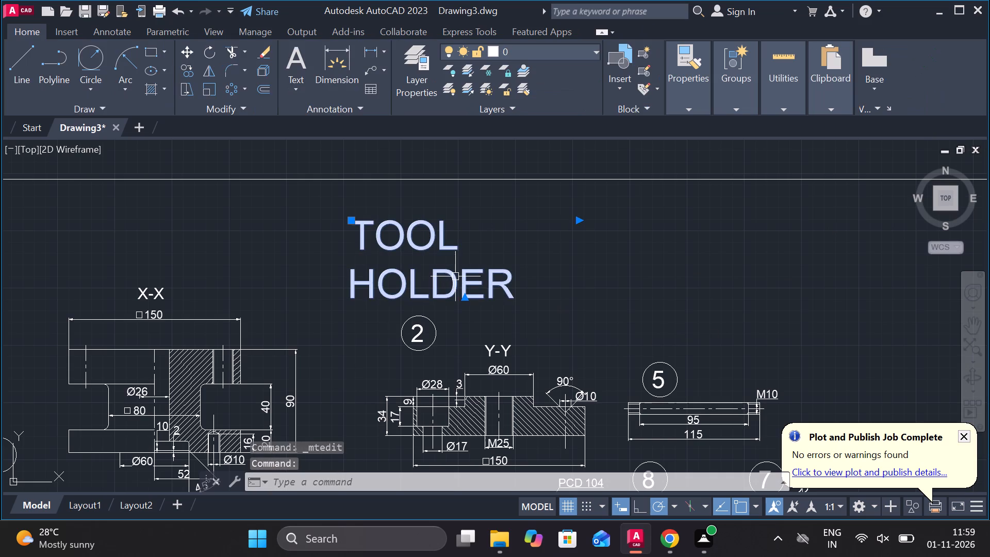
click(581, 222)
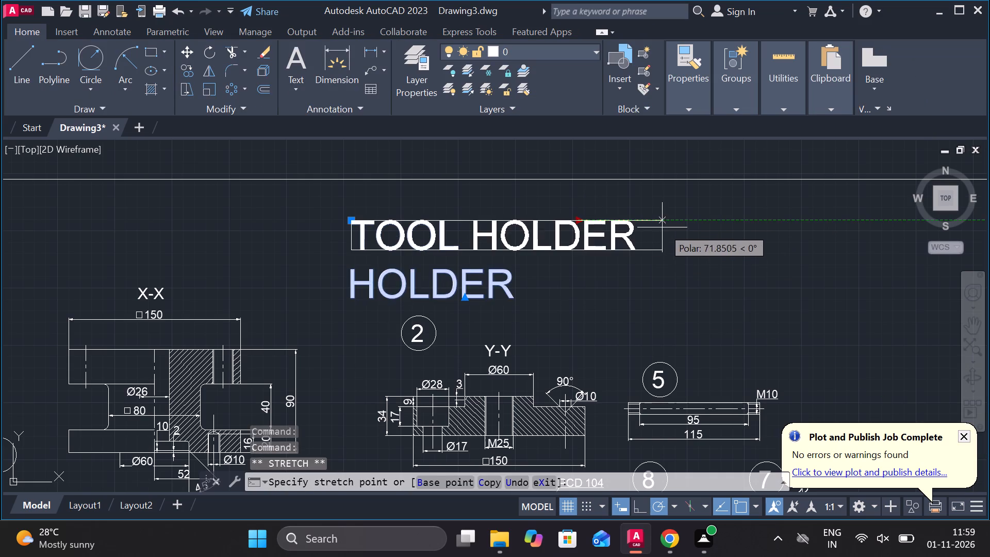
click(666, 226)
scroll(694, 265, down, 3)
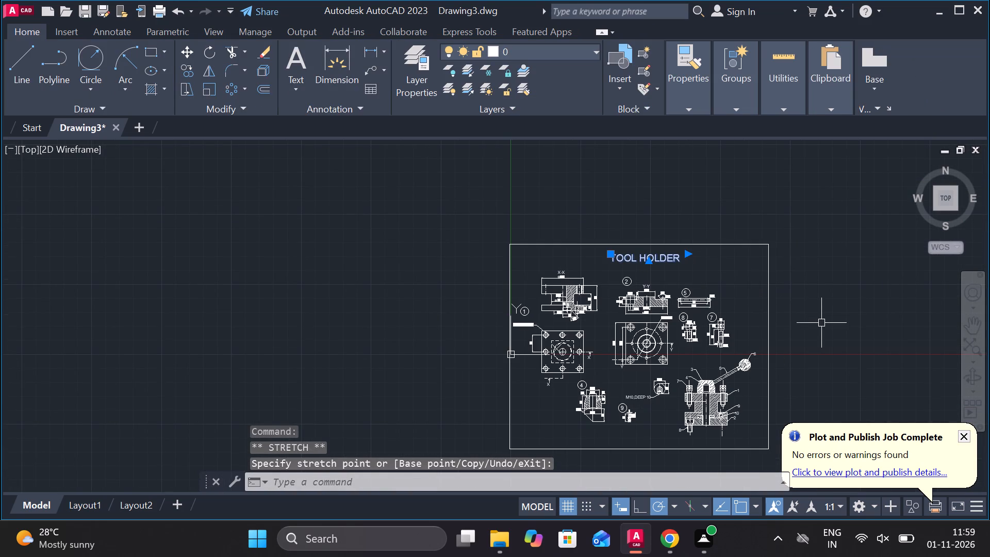
key(Escape)
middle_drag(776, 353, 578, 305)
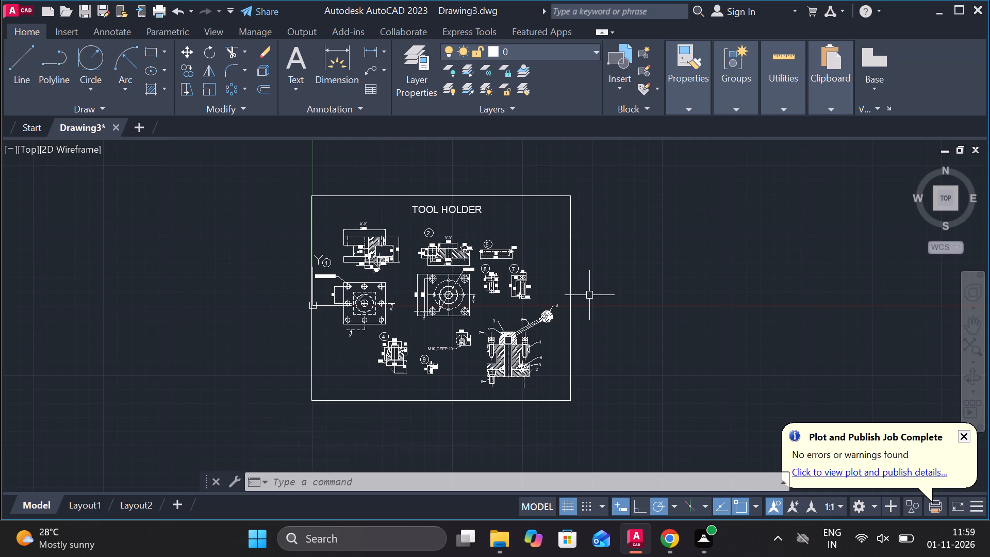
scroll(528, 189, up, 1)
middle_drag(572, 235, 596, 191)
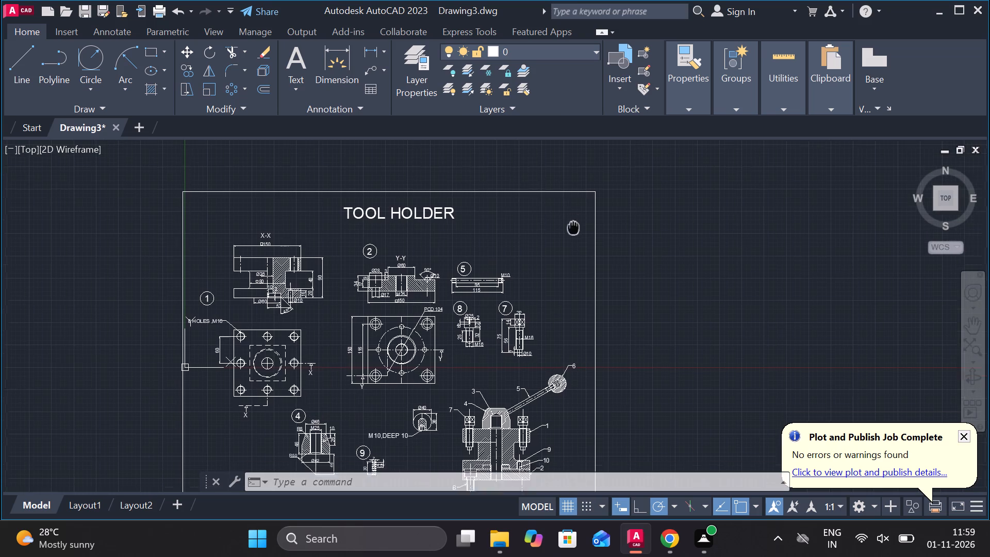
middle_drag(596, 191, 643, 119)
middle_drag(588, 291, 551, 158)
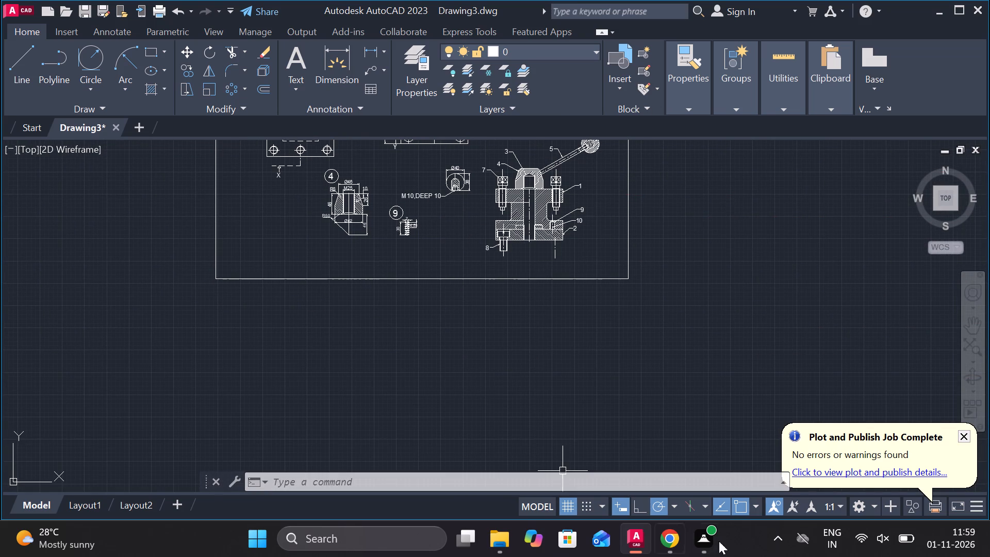
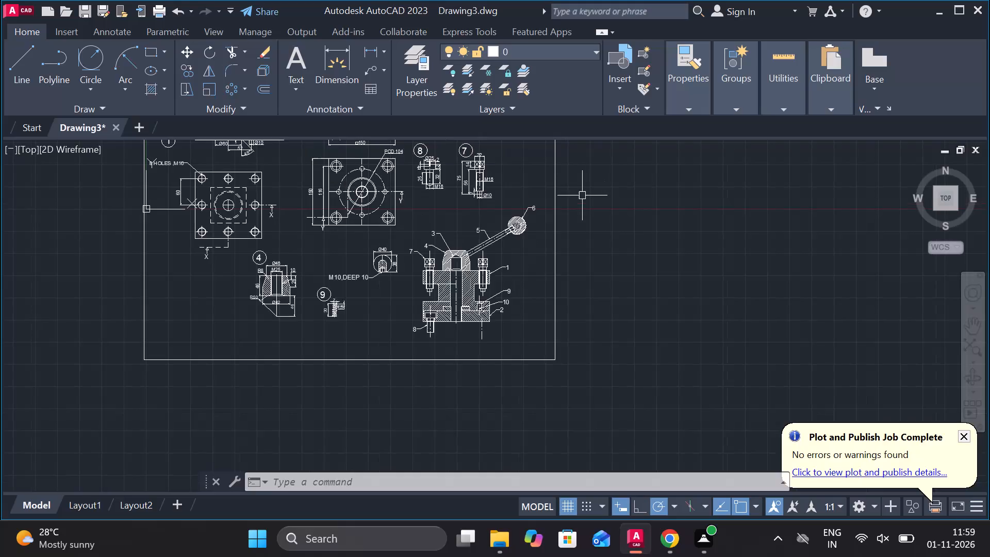
Stretch the border's right edge outward to widen the sheet by about half, leaving empty space beside the views.
middle_drag(589, 204, 605, 291)
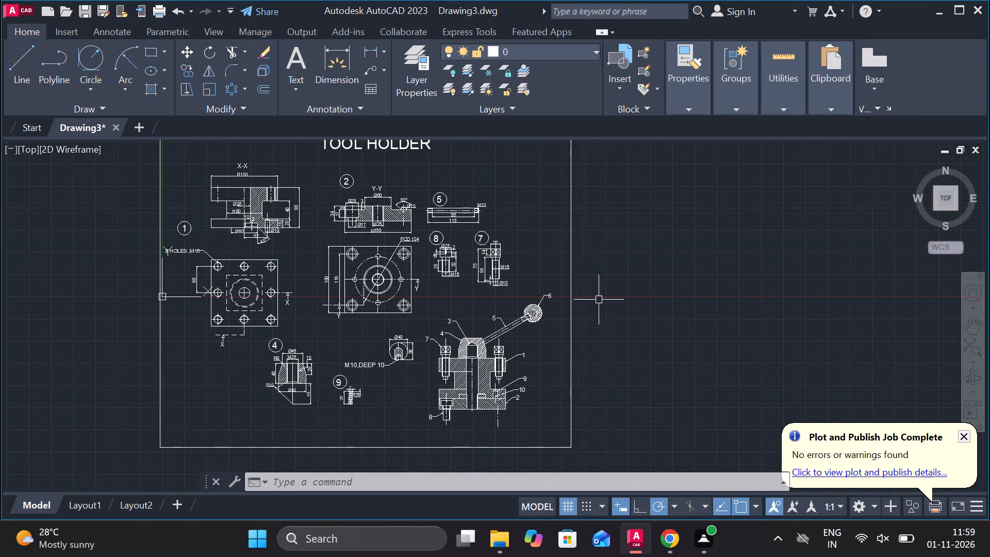
click(572, 242)
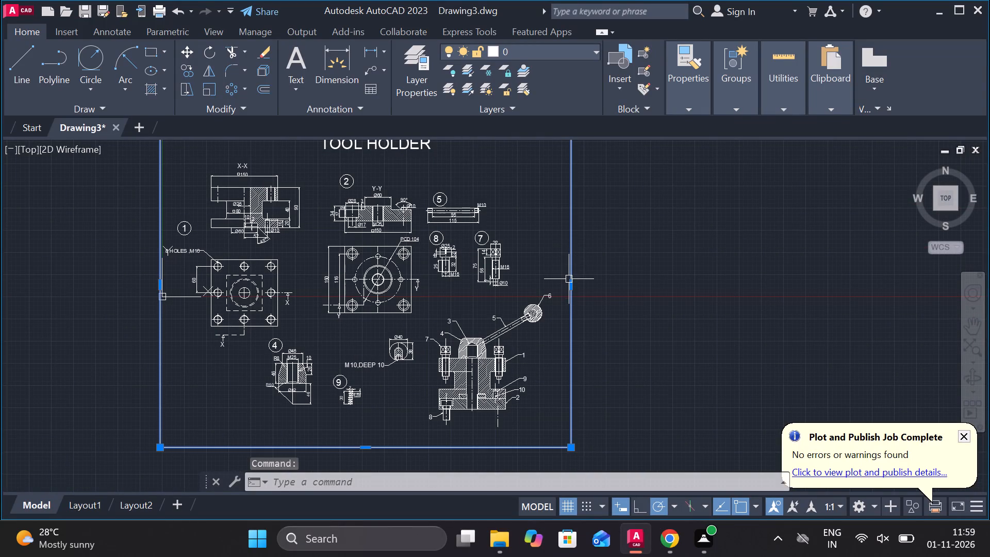
click(570, 282)
click(771, 284)
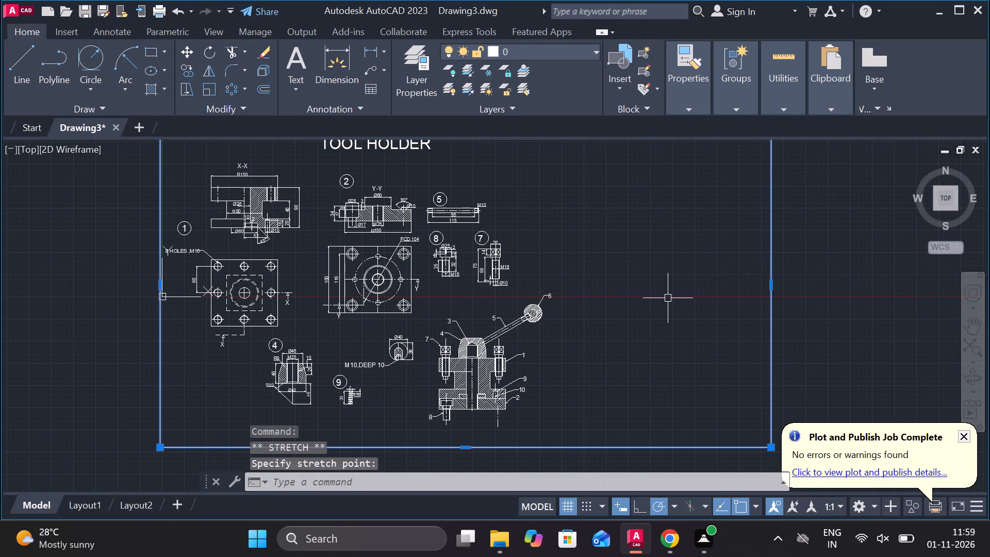
middle_drag(667, 311, 629, 402)
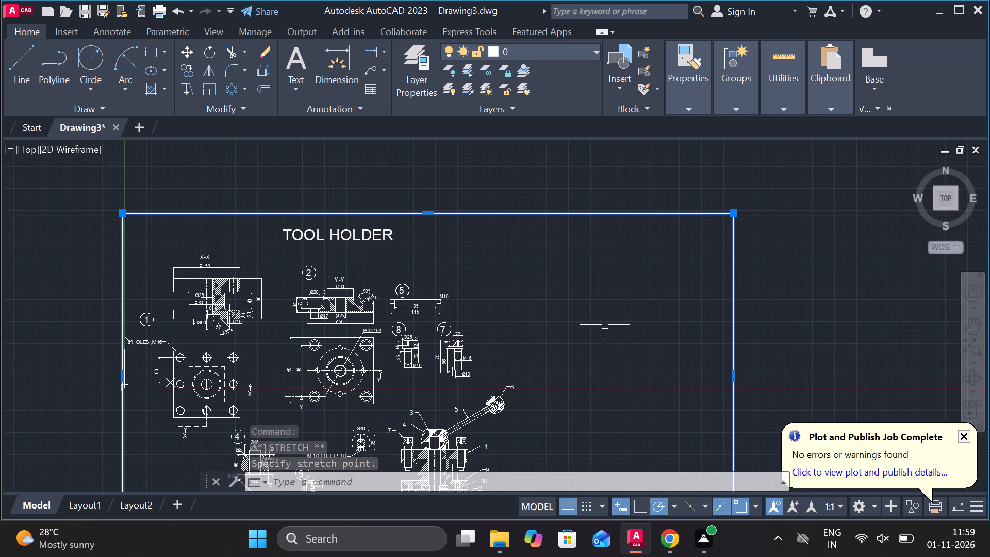
scroll(555, 308, up, 1)
middle_drag(555, 308, 525, 304)
key(Escape)
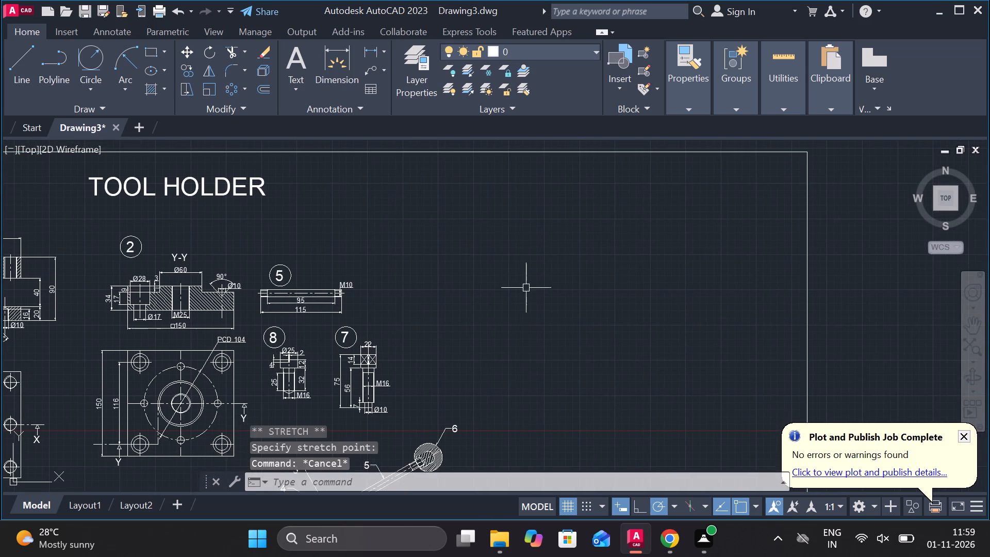
Add the multiline text PART NO. in the empty area right of the title, in a frame about 148 units diagonally.
scroll(526, 288, down, 2)
scroll(349, 311, up, 1)
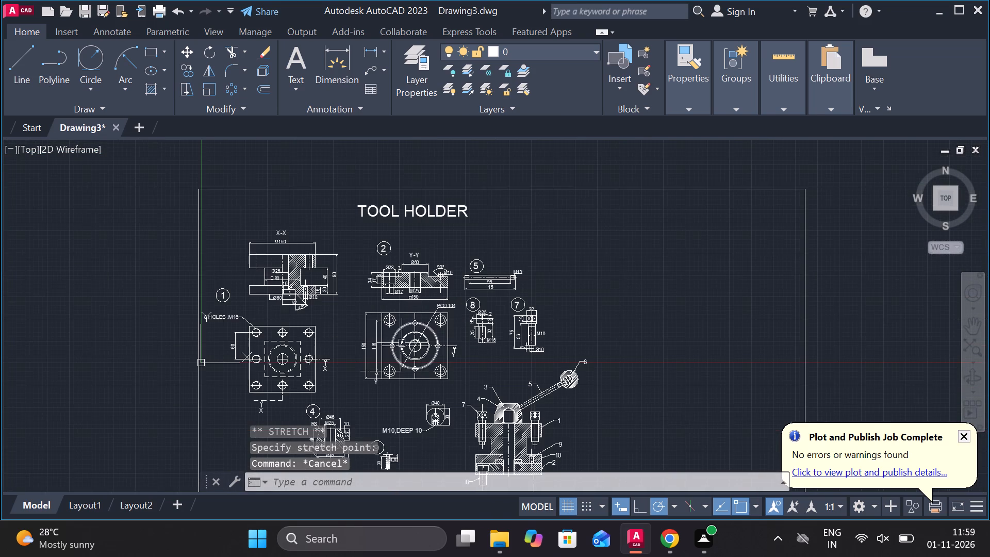
middle_drag(404, 357, 370, 367)
scroll(578, 297, up, 1)
middle_drag(579, 296, 555, 343)
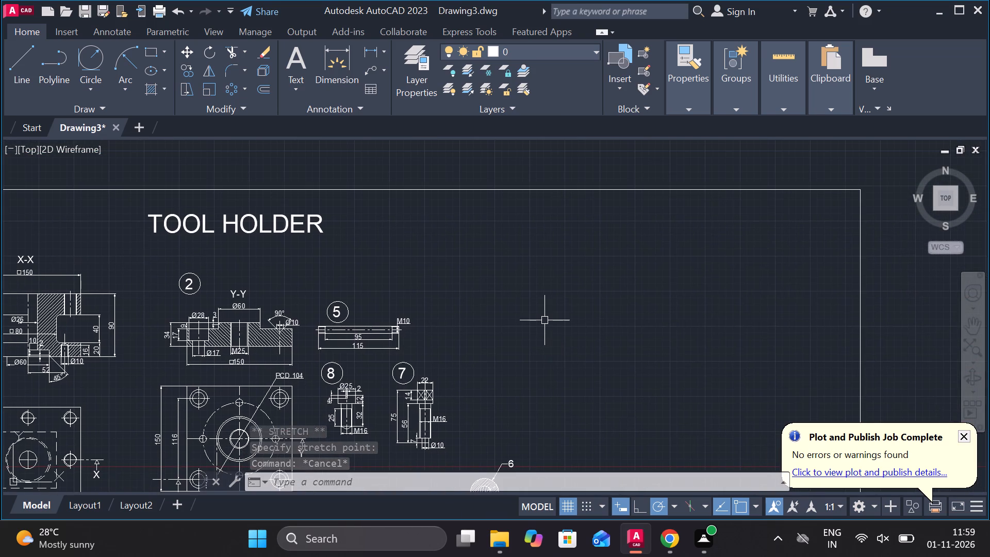
text(MT)
key(space)
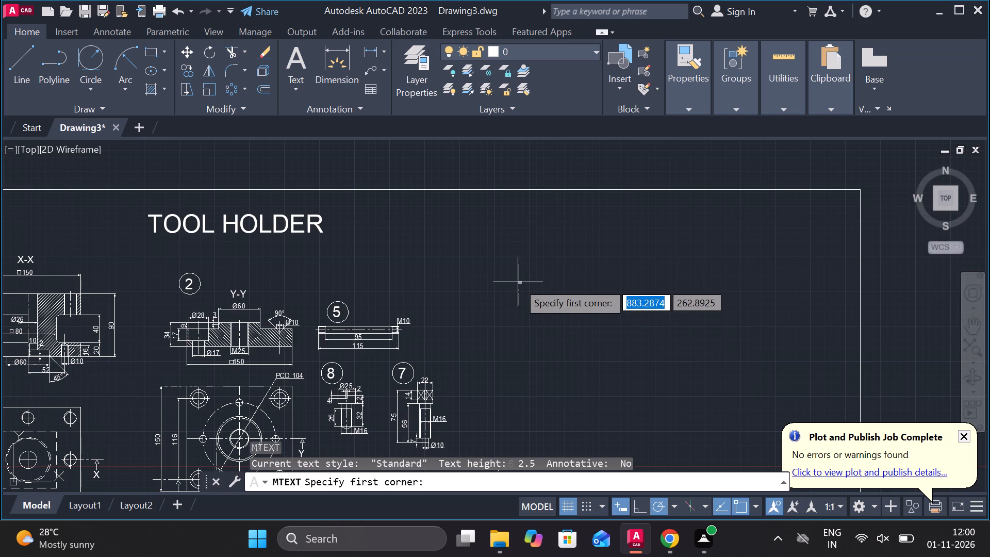
click(518, 264)
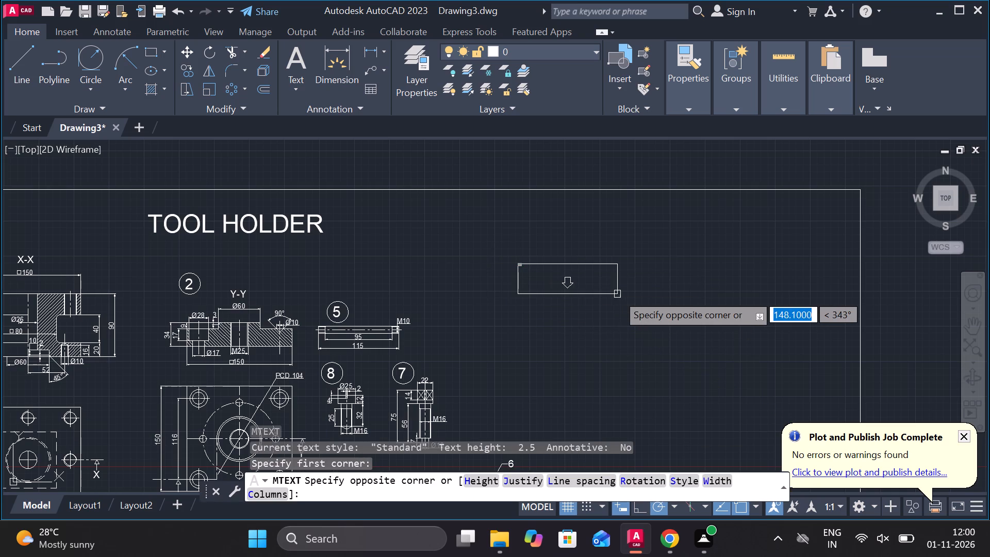
click(617, 294)
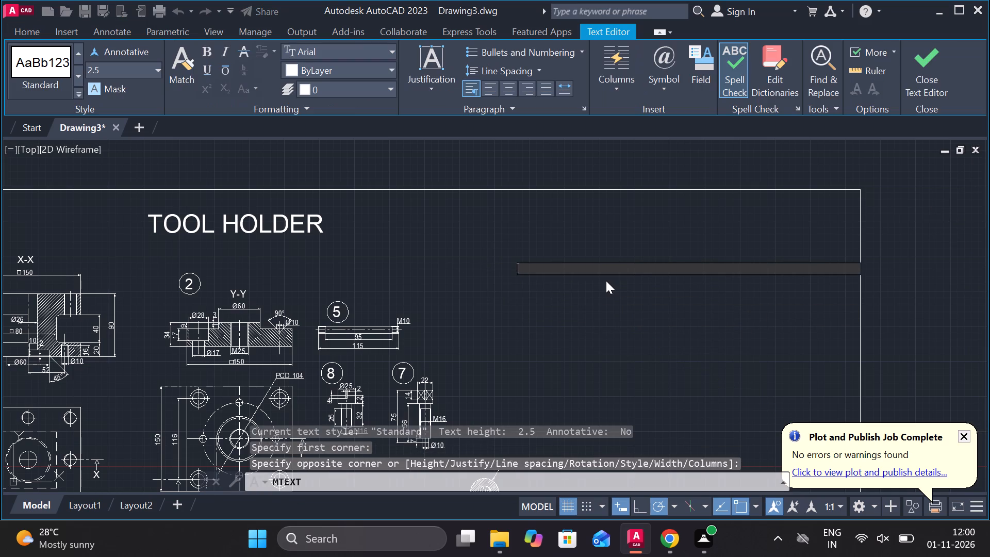
text(PART NO)
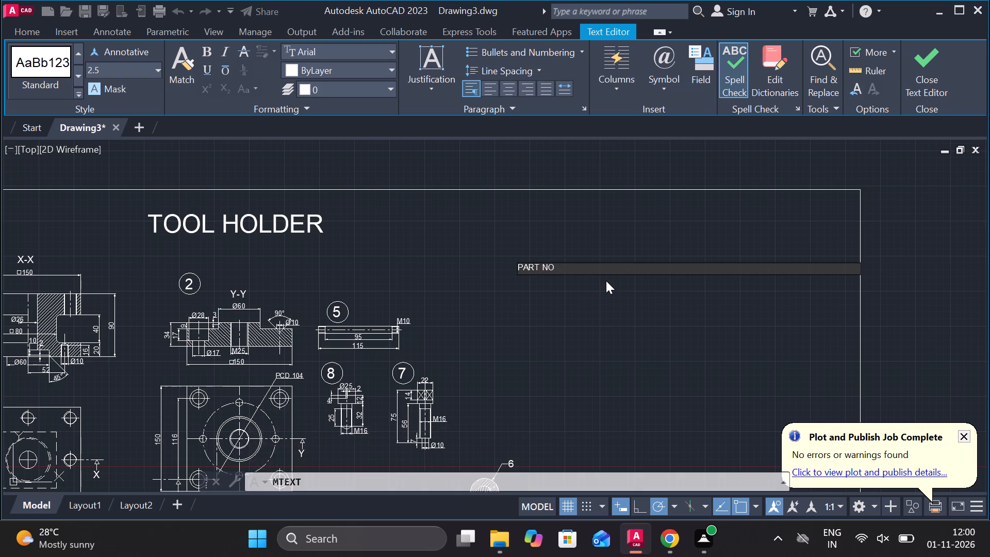
key(period)
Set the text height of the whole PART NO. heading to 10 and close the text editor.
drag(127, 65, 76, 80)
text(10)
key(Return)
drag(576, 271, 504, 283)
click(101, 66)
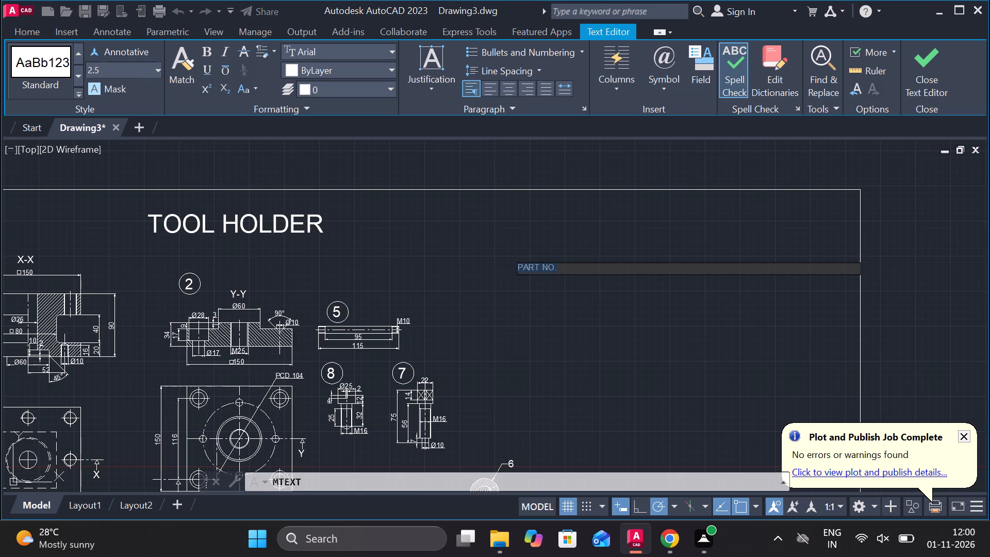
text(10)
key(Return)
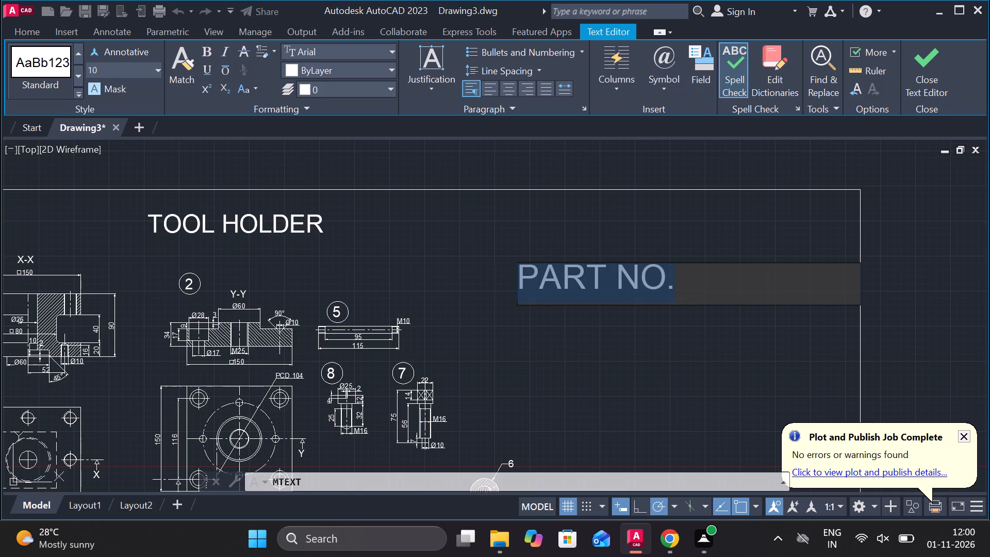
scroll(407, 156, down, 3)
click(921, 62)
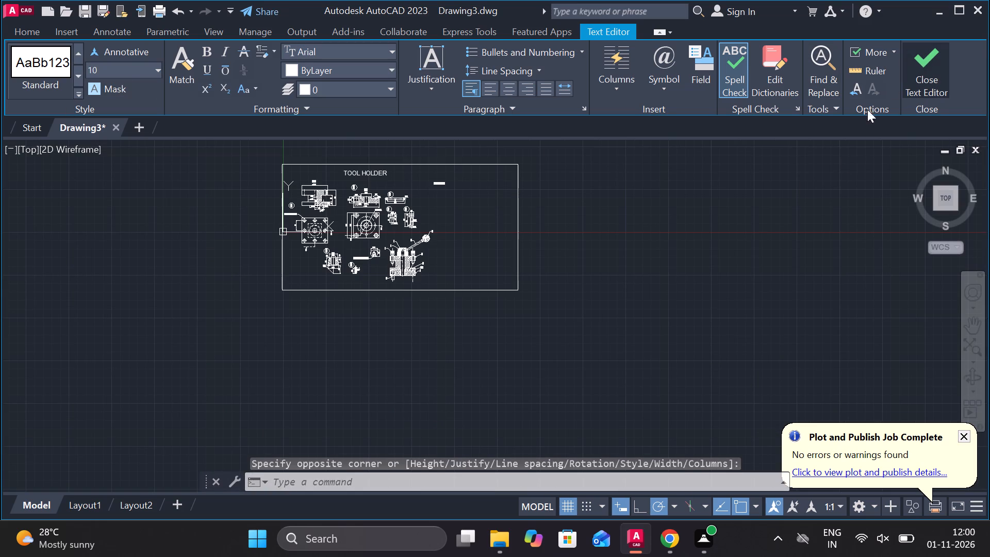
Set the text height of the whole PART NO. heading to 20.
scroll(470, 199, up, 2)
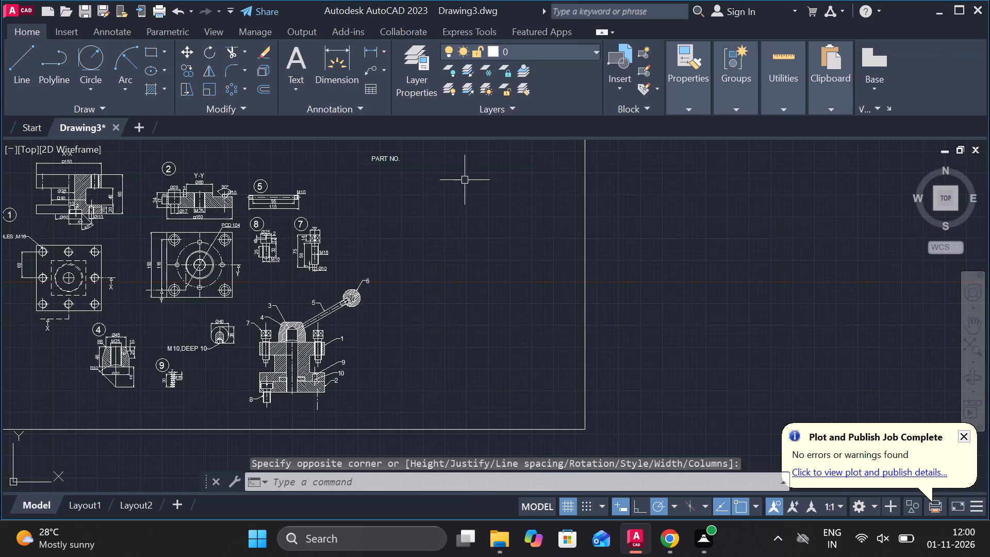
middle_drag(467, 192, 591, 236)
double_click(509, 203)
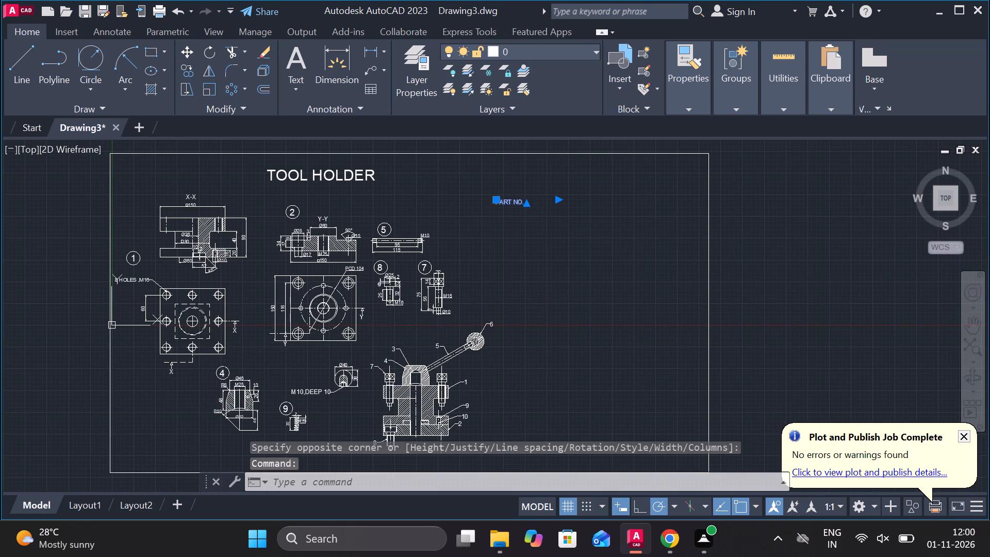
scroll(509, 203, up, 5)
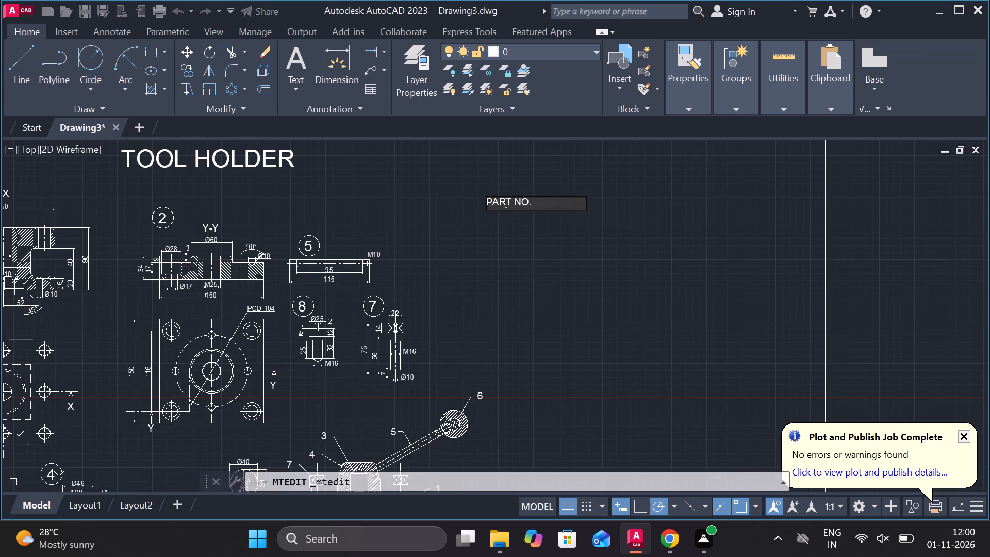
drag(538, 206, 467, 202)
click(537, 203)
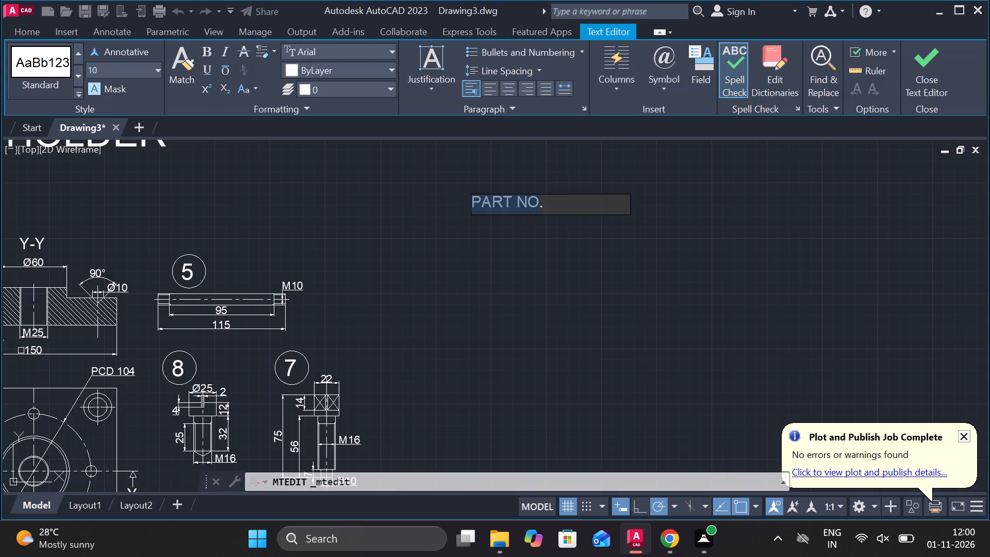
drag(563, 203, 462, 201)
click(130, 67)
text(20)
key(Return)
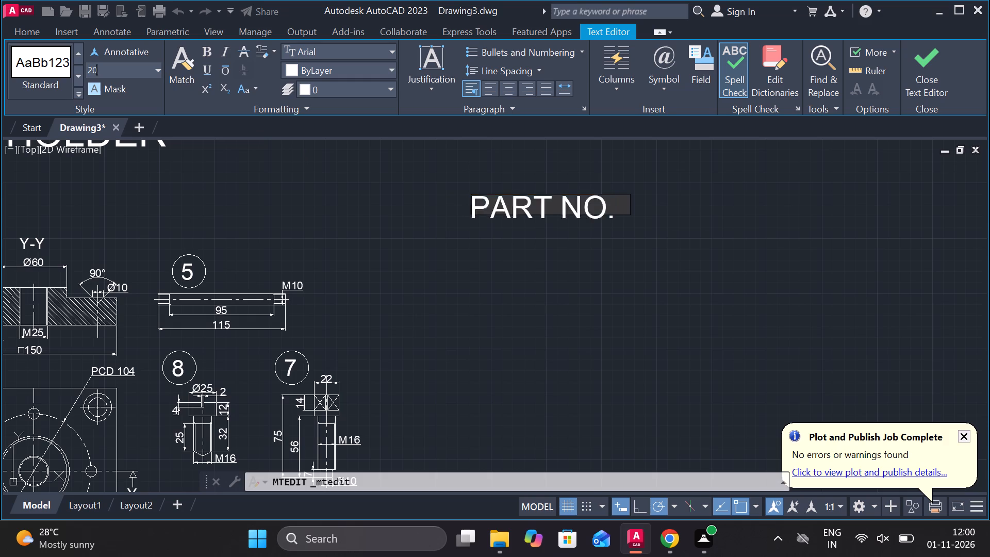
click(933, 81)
Set the text height of the whole PART NO. heading to 15.
scroll(694, 276, down, 3)
middle_drag(699, 291, 733, 300)
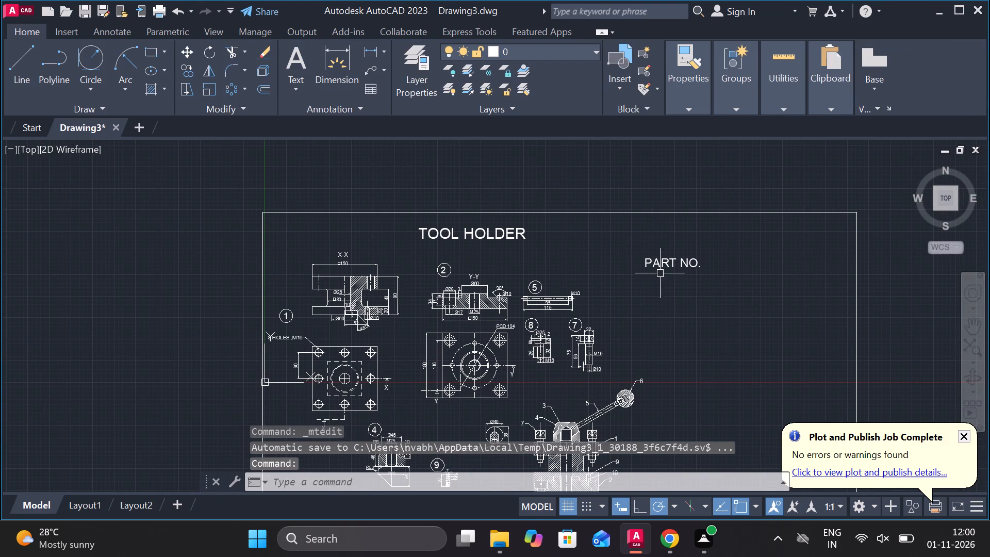
double_click(654, 260)
scroll(654, 260, up, 3)
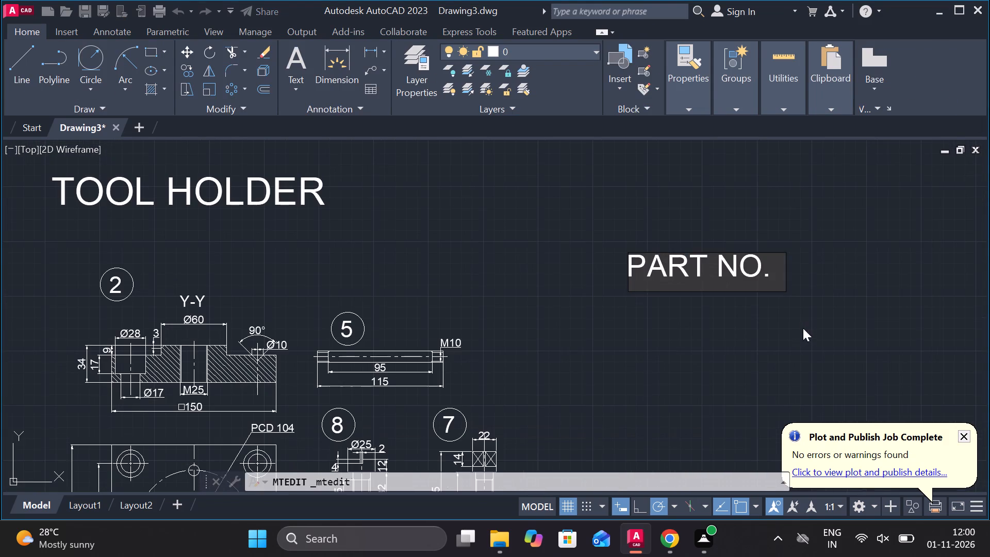
drag(779, 279, 616, 280)
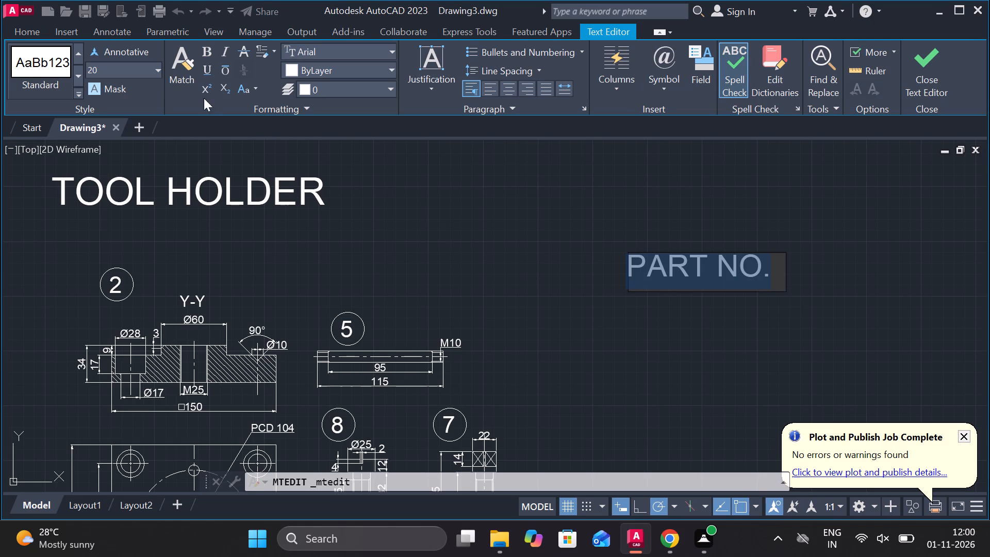
click(124, 71)
text(15)
key(Return)
click(940, 69)
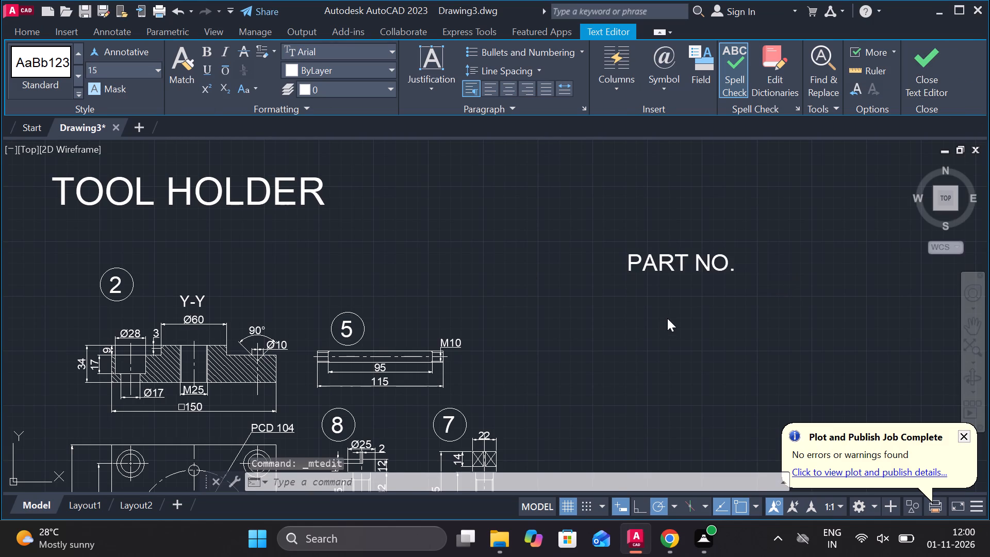
Move the PART NO. heading about 83 units at 137°, level with the TOOL HOLDER title.
scroll(667, 318, down, 2)
middle_drag(690, 318, 544, 286)
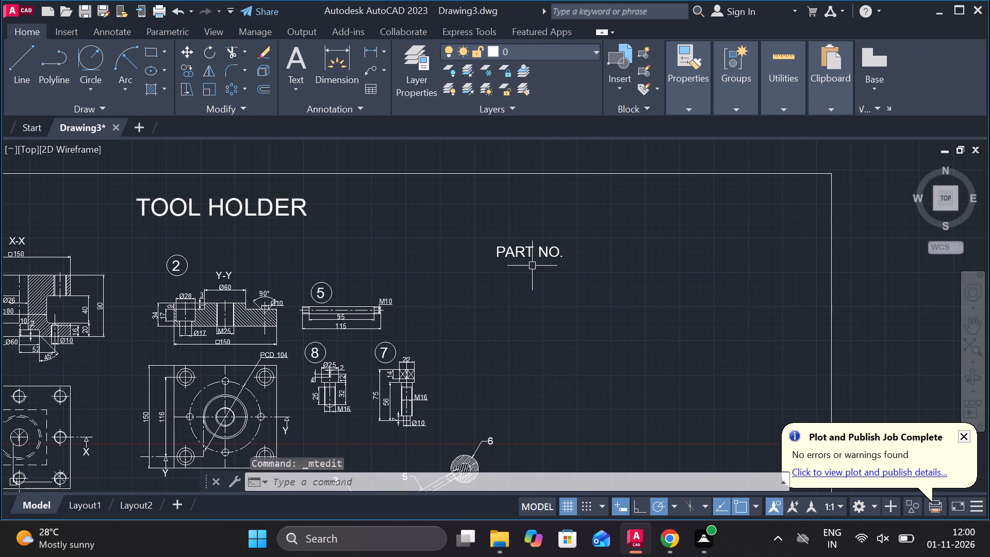
click(526, 257)
click(496, 248)
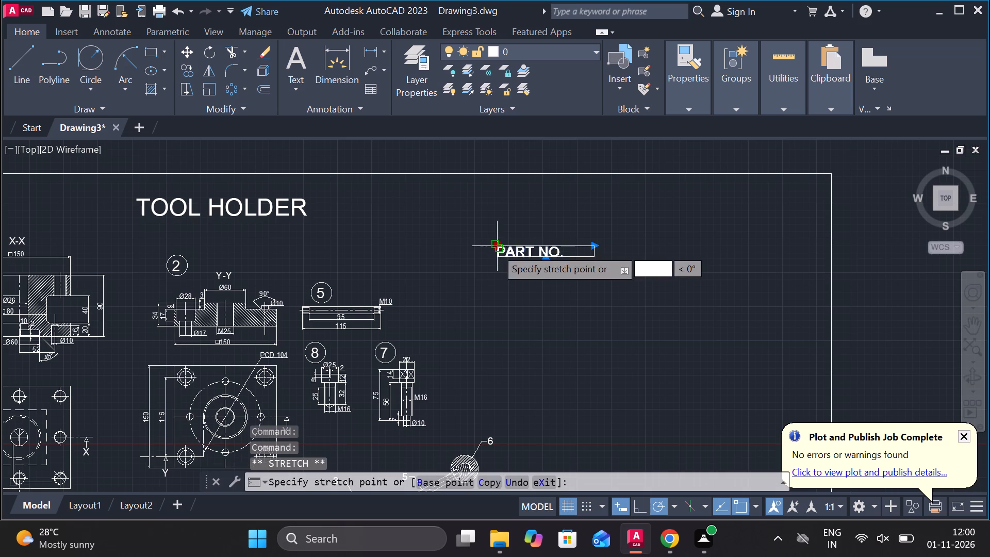
click(455, 207)
key(Escape)
double_click(515, 208)
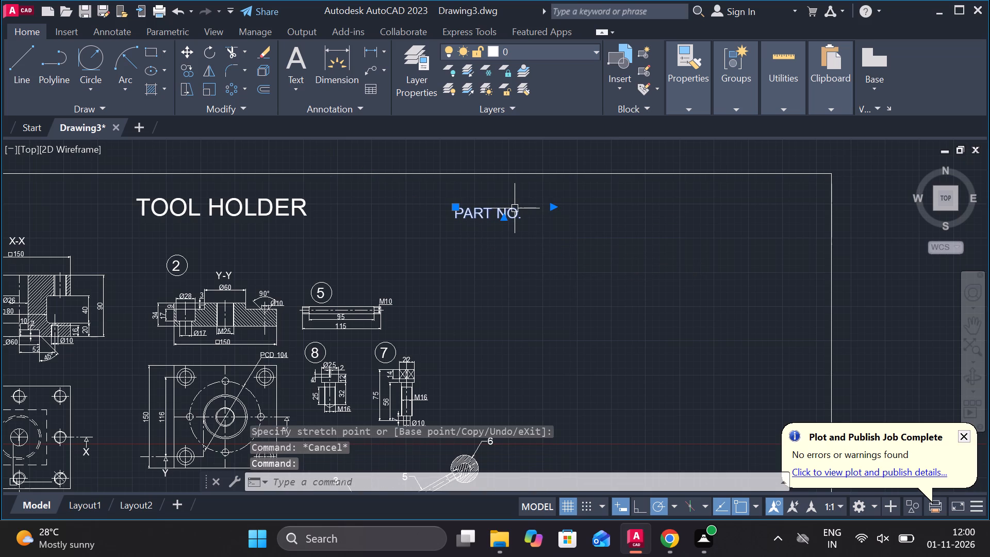
key(Escape)
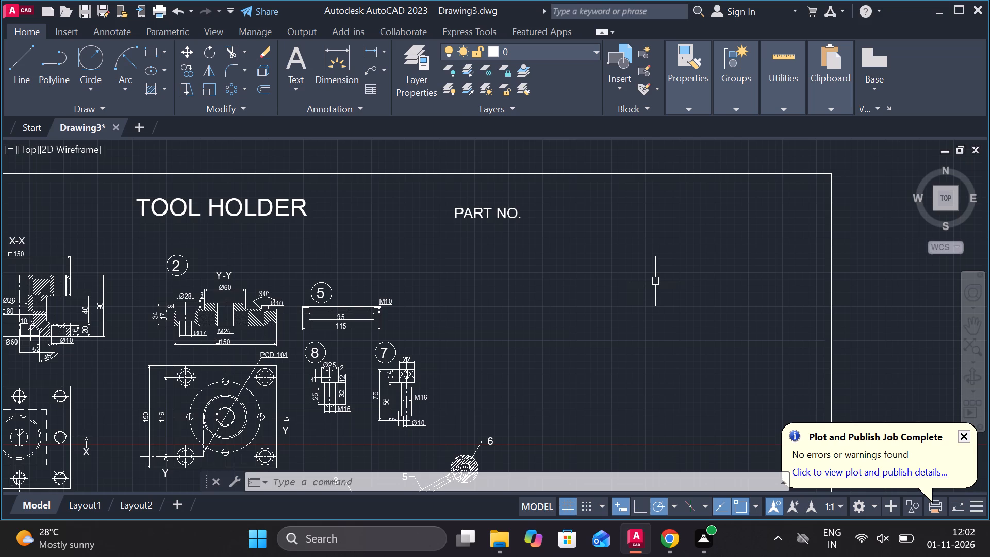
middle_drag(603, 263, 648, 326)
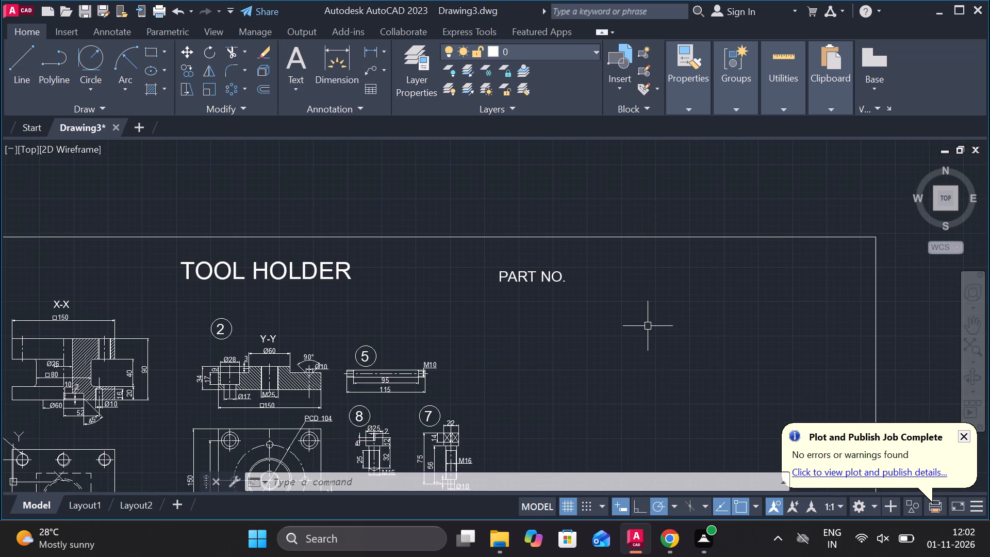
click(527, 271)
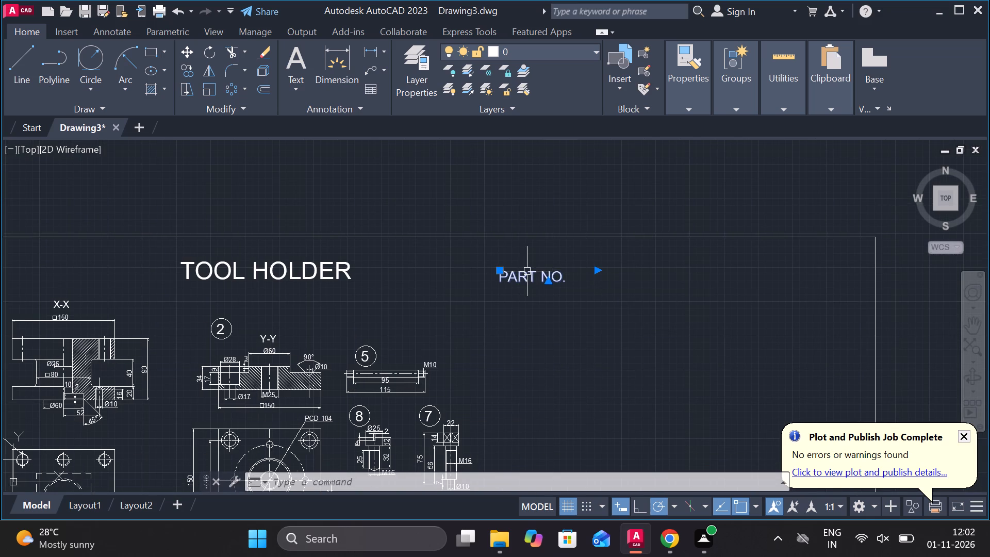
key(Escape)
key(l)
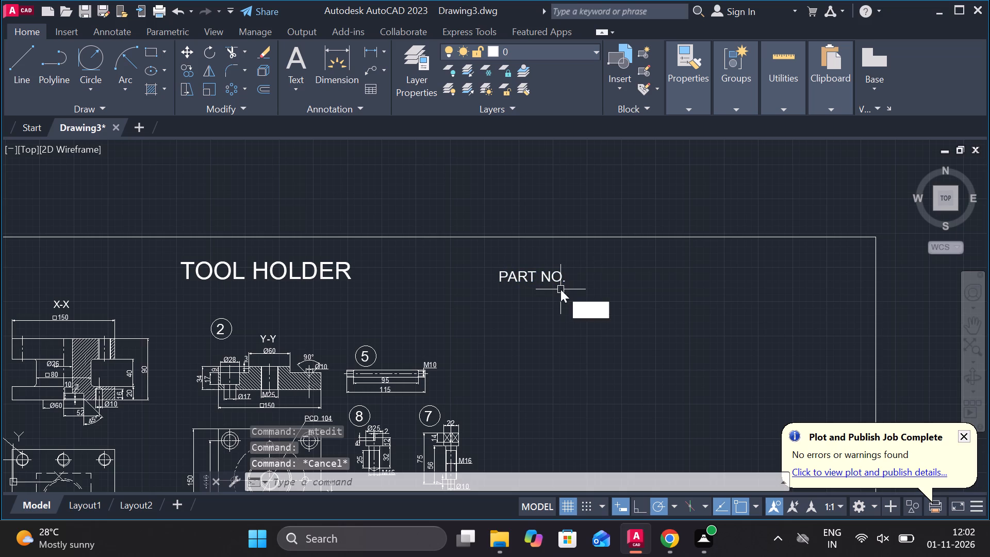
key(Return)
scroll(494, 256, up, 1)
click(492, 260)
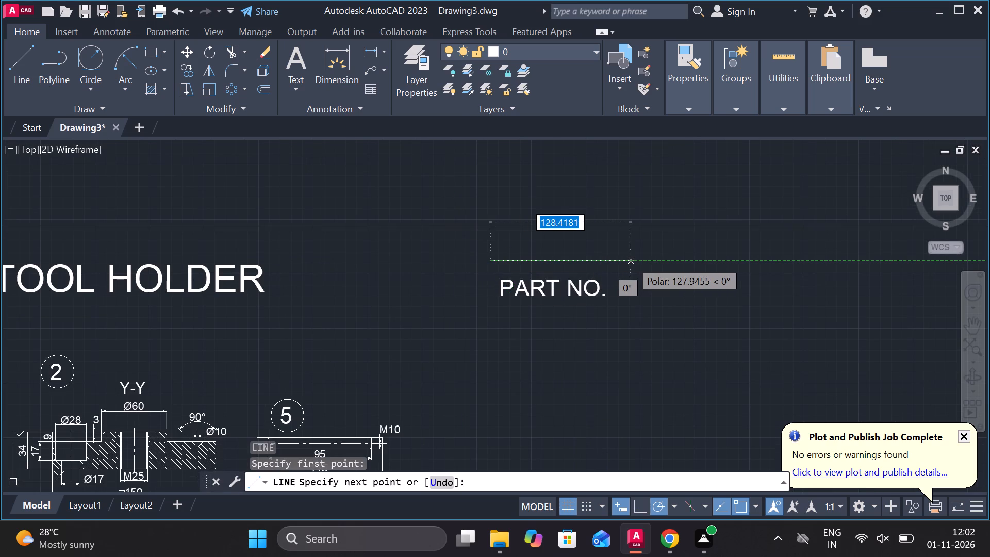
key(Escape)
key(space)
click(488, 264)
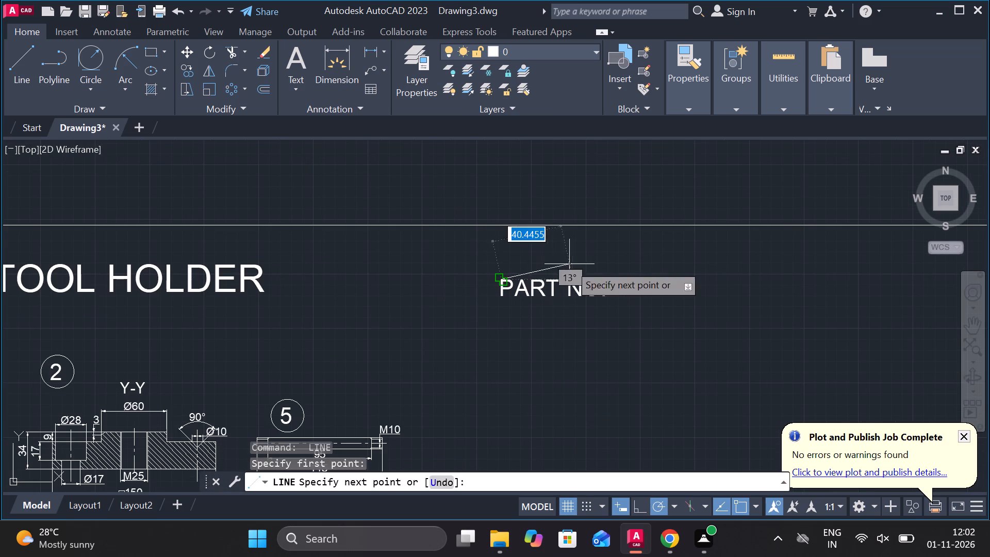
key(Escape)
Draw a closed rectangular frame of lines around the PART NO. heading, starting with a top segment about 110 units long.
key(space)
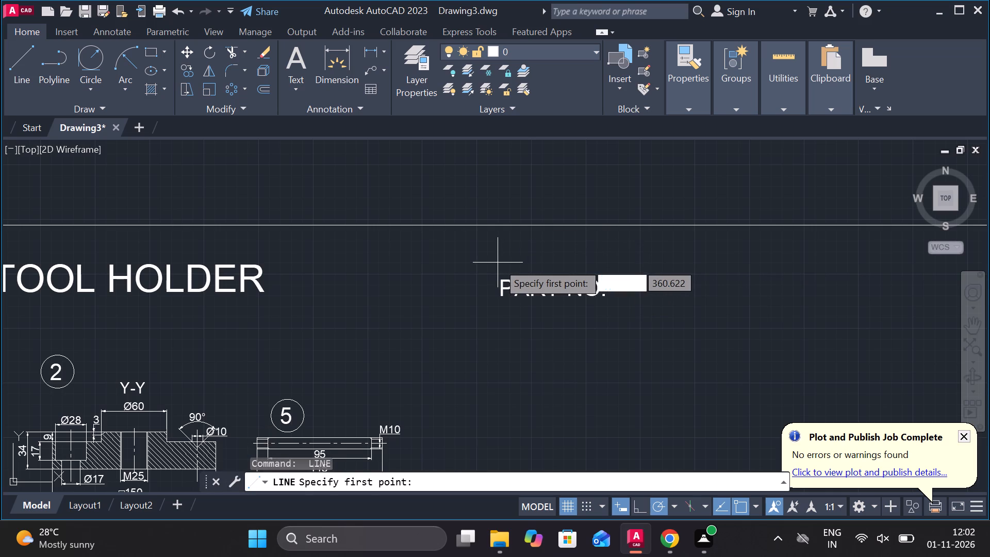
click(496, 263)
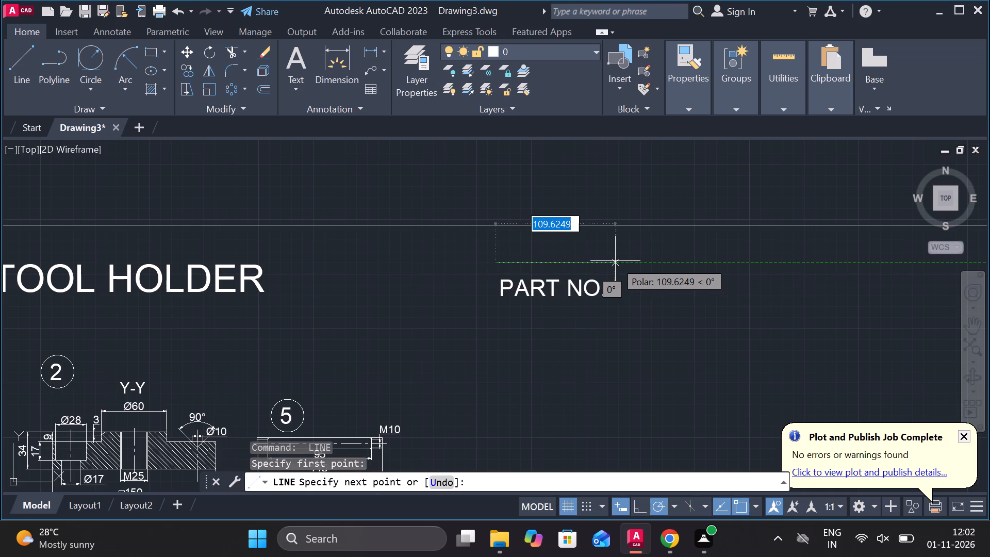
click(615, 261)
click(621, 315)
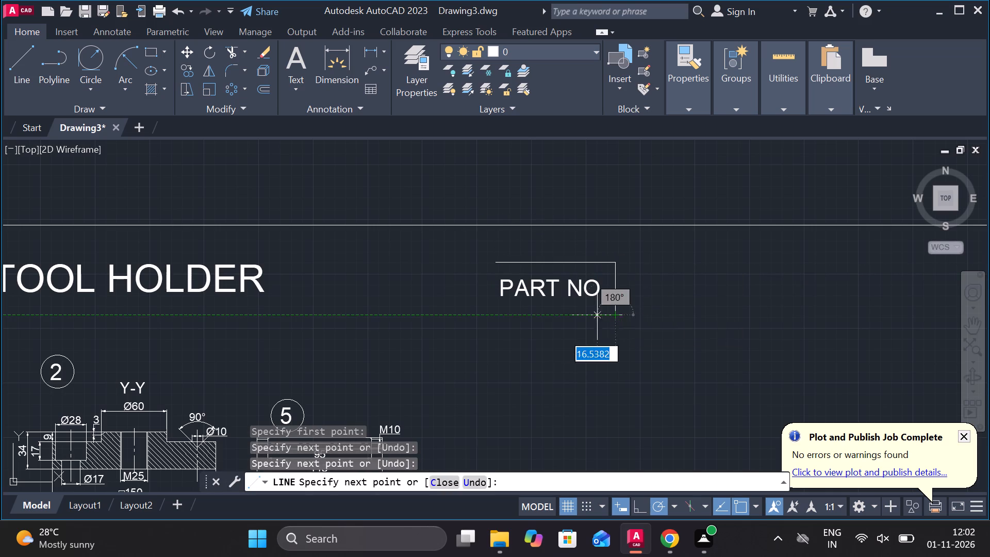
click(483, 312)
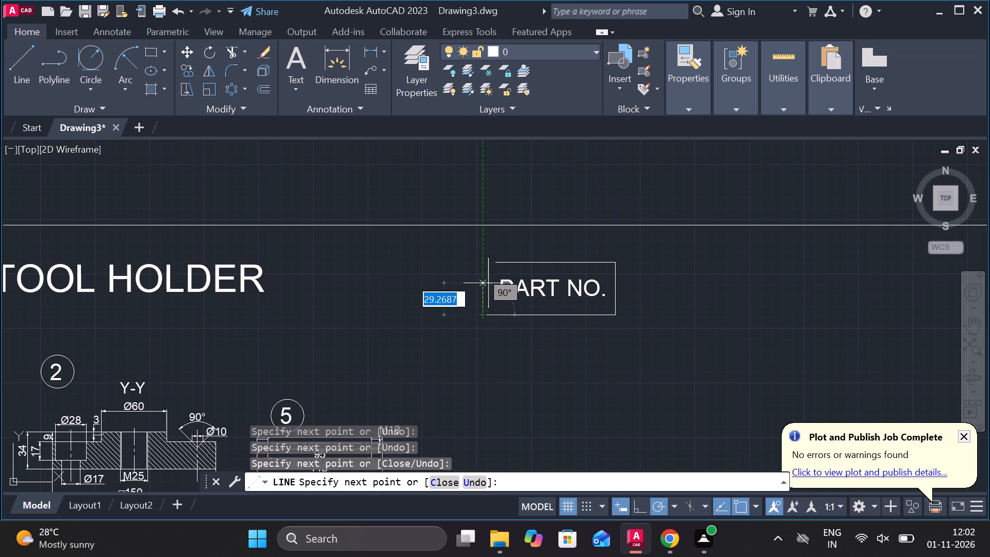
click(480, 265)
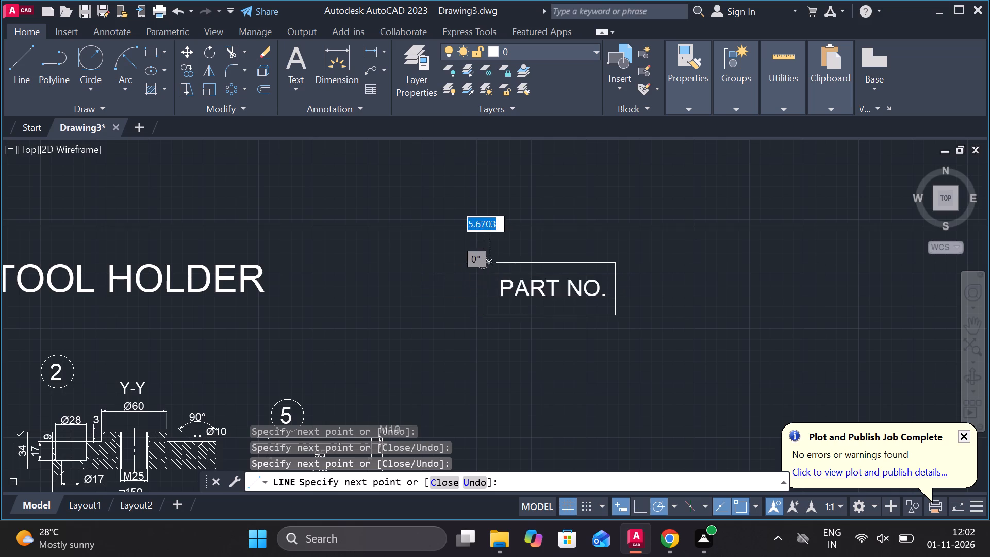
click(497, 264)
key(Escape)
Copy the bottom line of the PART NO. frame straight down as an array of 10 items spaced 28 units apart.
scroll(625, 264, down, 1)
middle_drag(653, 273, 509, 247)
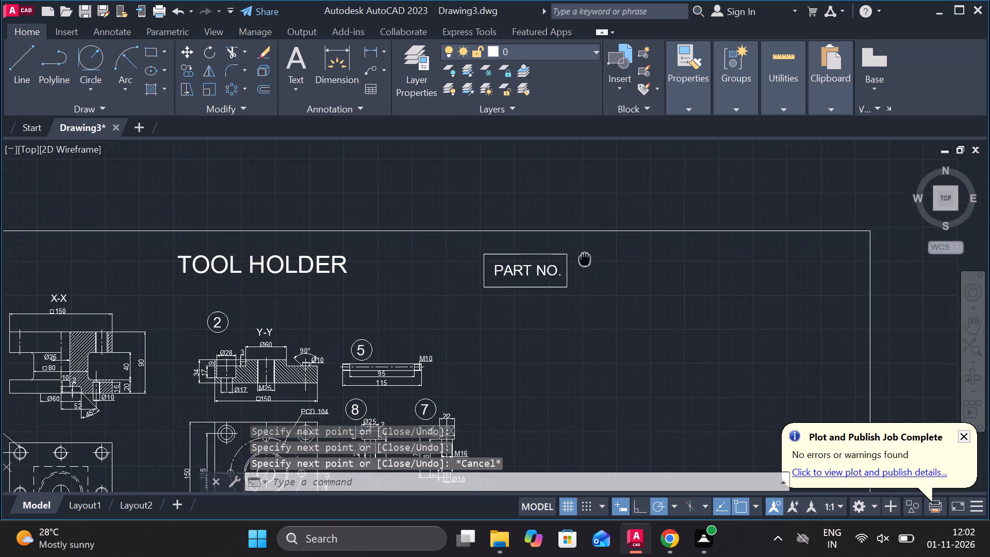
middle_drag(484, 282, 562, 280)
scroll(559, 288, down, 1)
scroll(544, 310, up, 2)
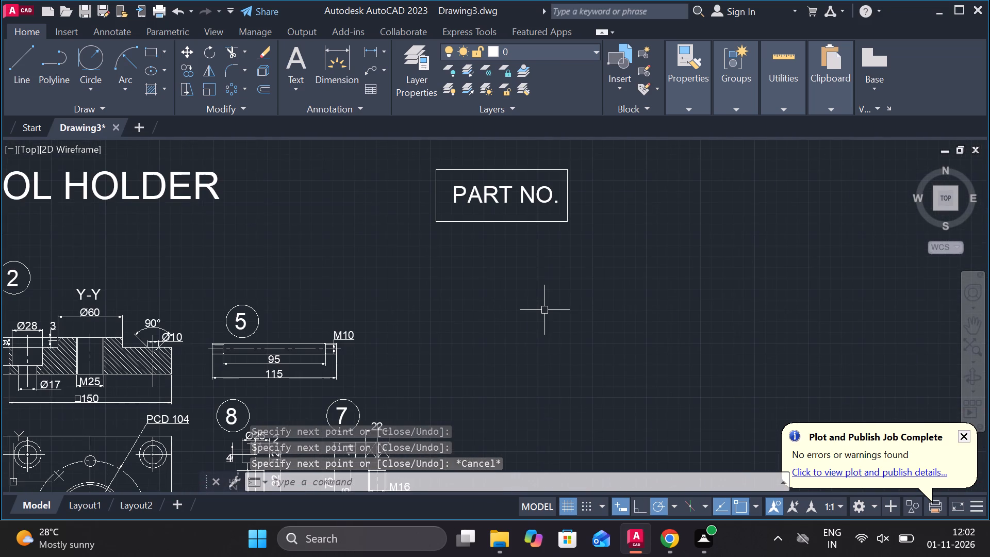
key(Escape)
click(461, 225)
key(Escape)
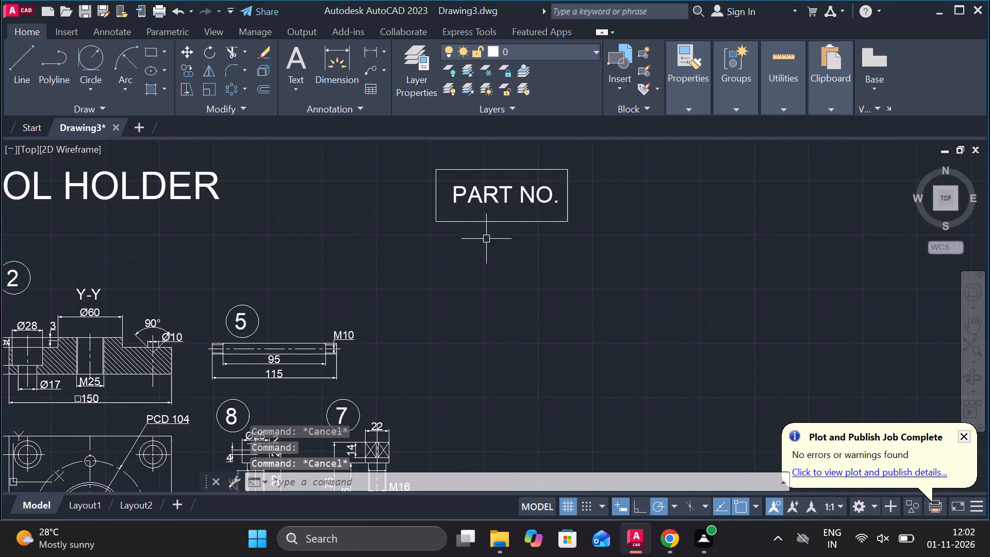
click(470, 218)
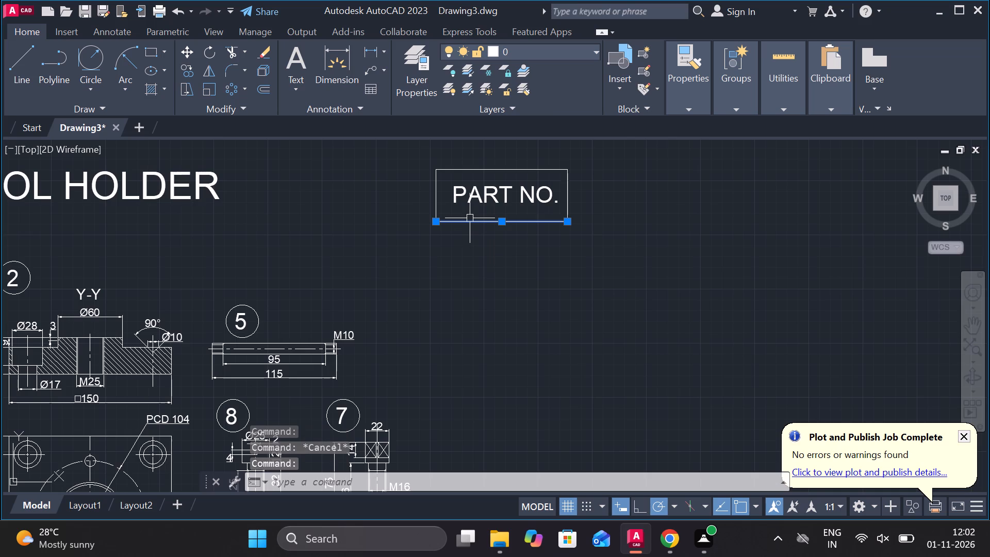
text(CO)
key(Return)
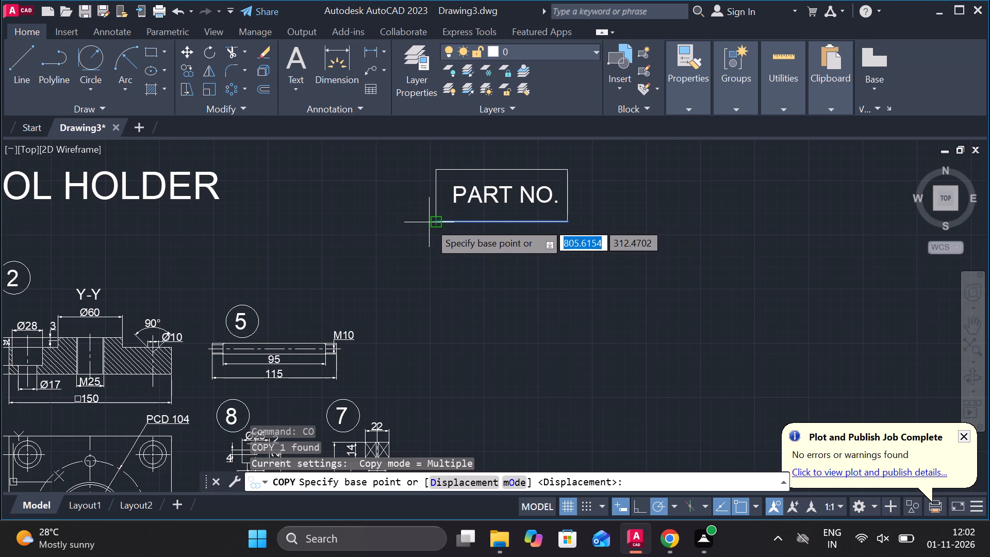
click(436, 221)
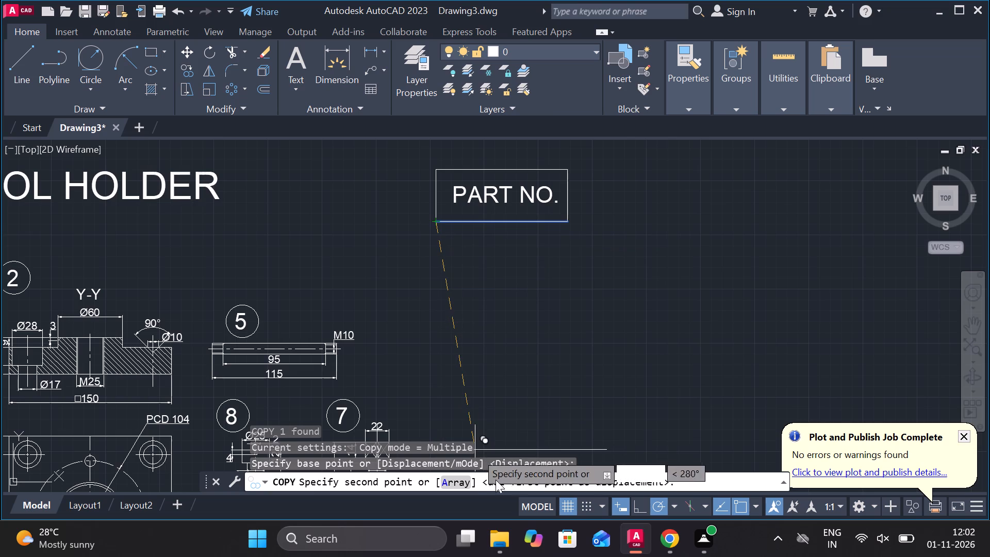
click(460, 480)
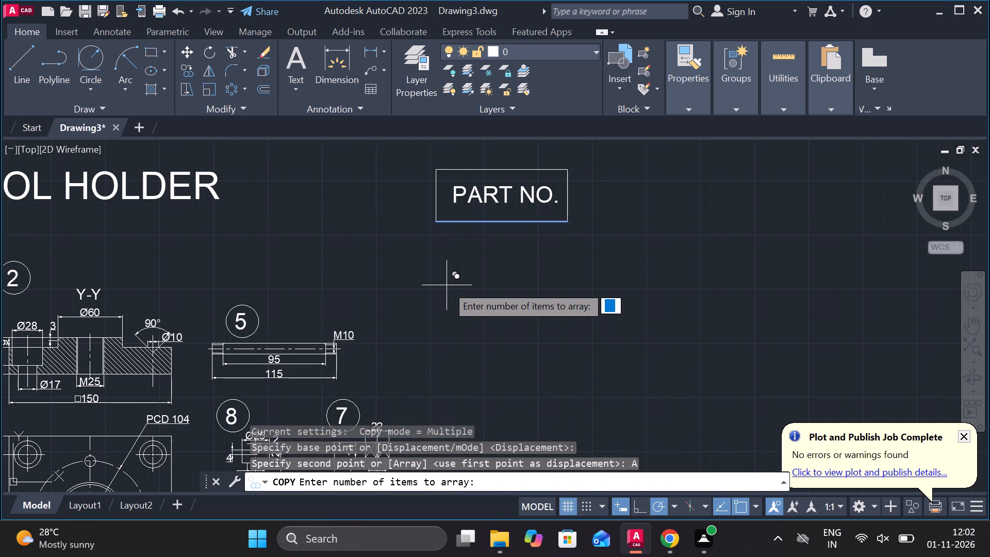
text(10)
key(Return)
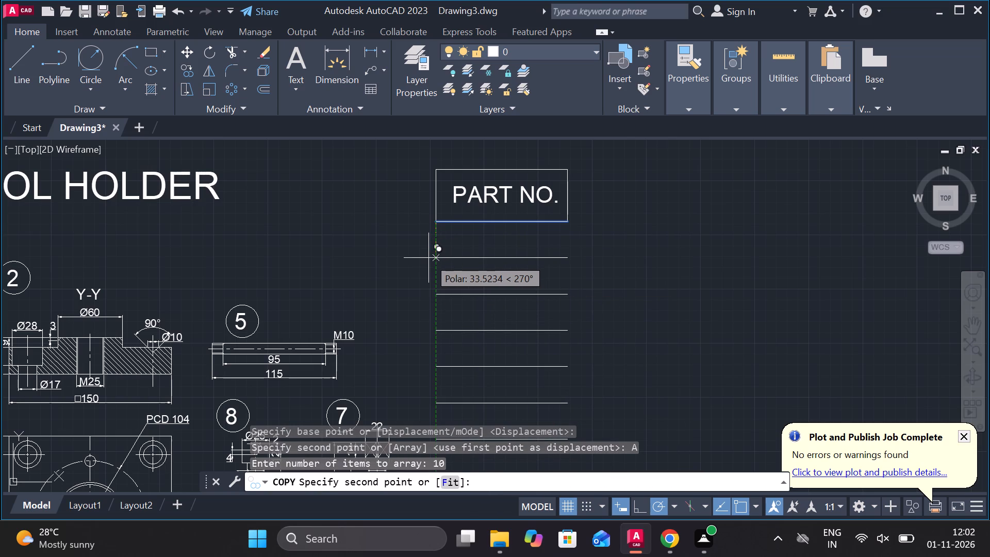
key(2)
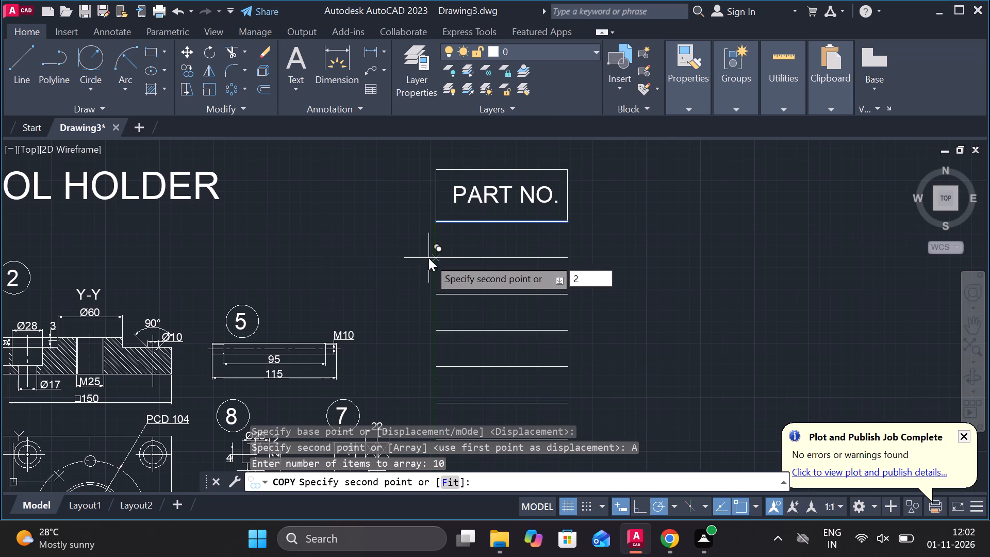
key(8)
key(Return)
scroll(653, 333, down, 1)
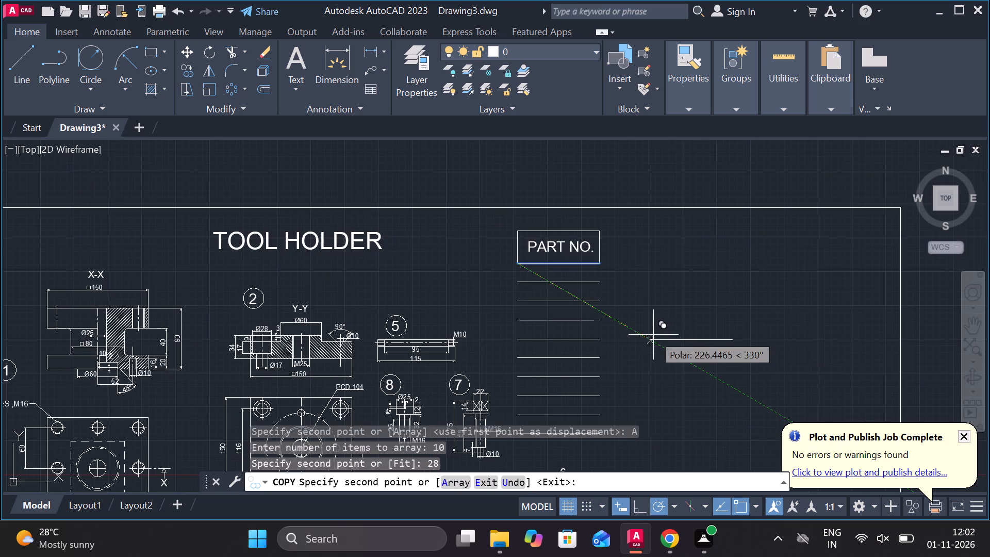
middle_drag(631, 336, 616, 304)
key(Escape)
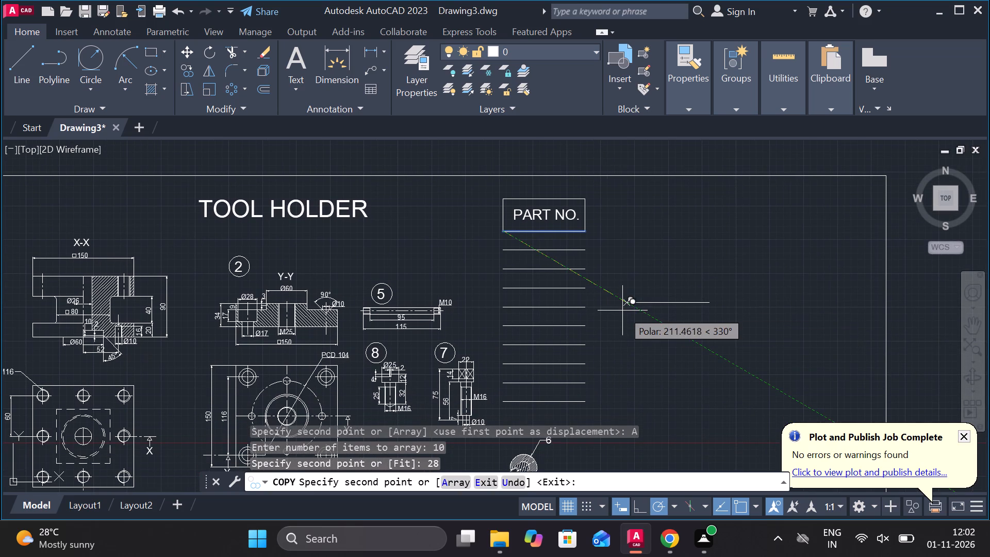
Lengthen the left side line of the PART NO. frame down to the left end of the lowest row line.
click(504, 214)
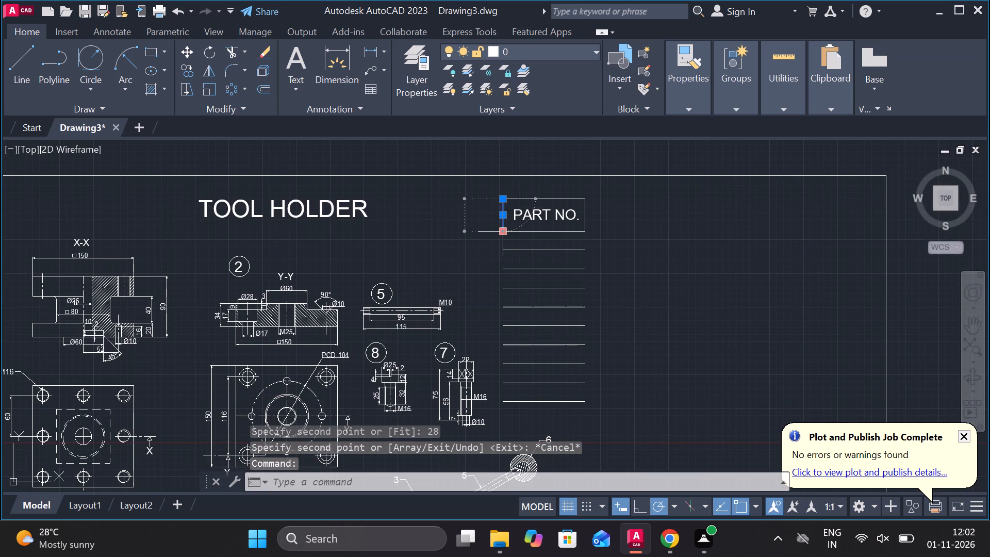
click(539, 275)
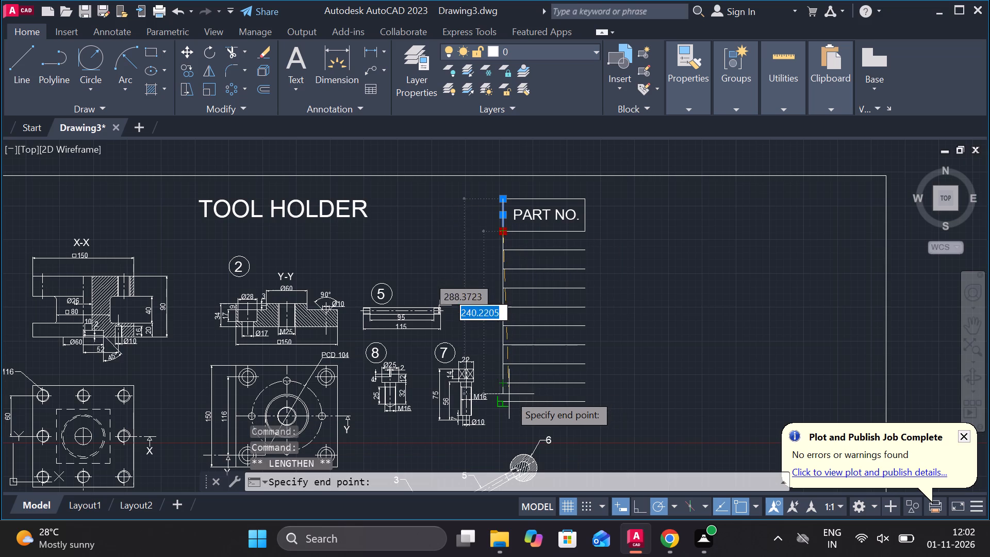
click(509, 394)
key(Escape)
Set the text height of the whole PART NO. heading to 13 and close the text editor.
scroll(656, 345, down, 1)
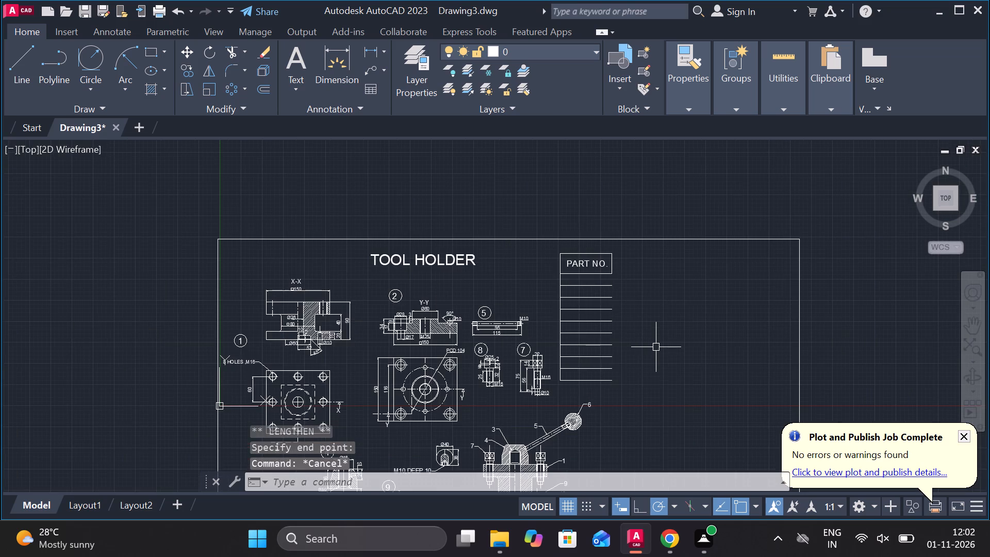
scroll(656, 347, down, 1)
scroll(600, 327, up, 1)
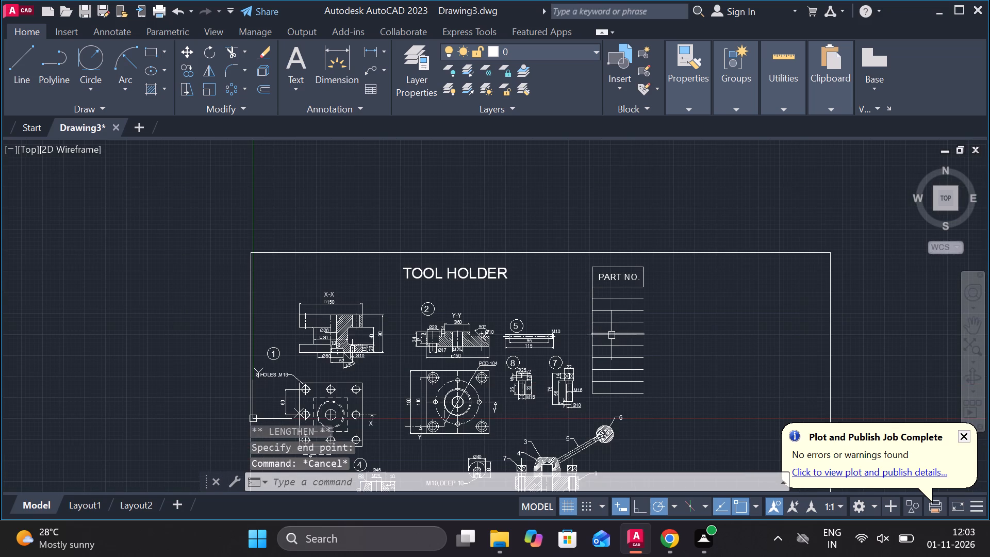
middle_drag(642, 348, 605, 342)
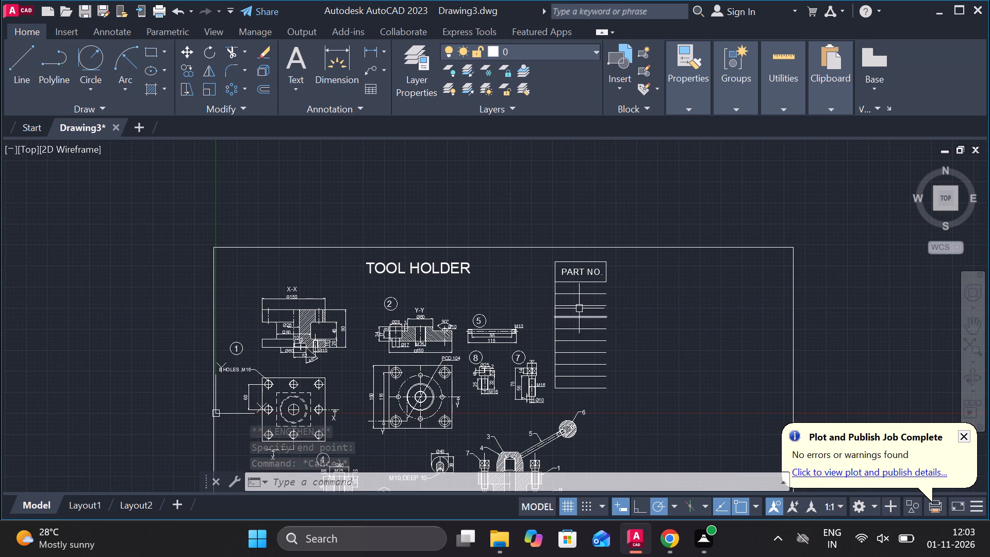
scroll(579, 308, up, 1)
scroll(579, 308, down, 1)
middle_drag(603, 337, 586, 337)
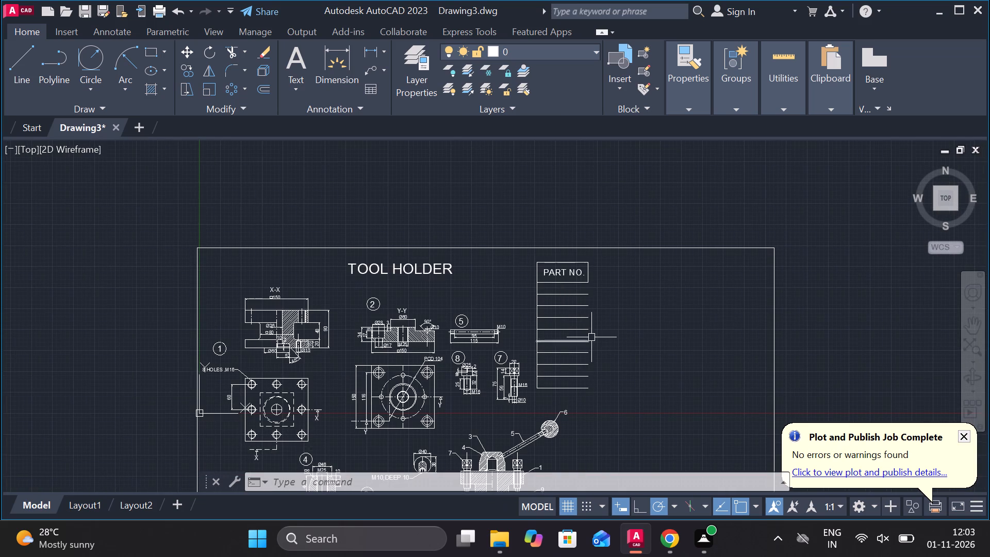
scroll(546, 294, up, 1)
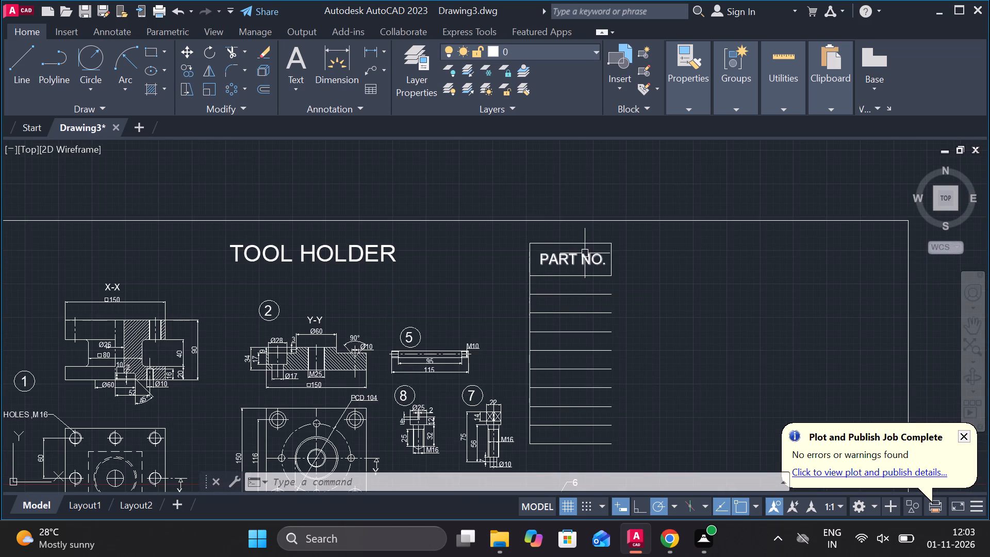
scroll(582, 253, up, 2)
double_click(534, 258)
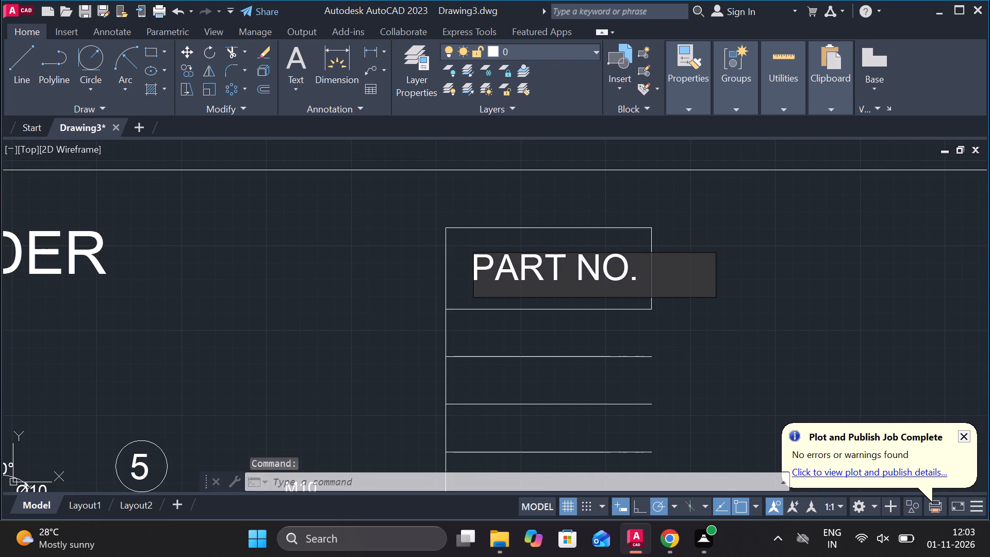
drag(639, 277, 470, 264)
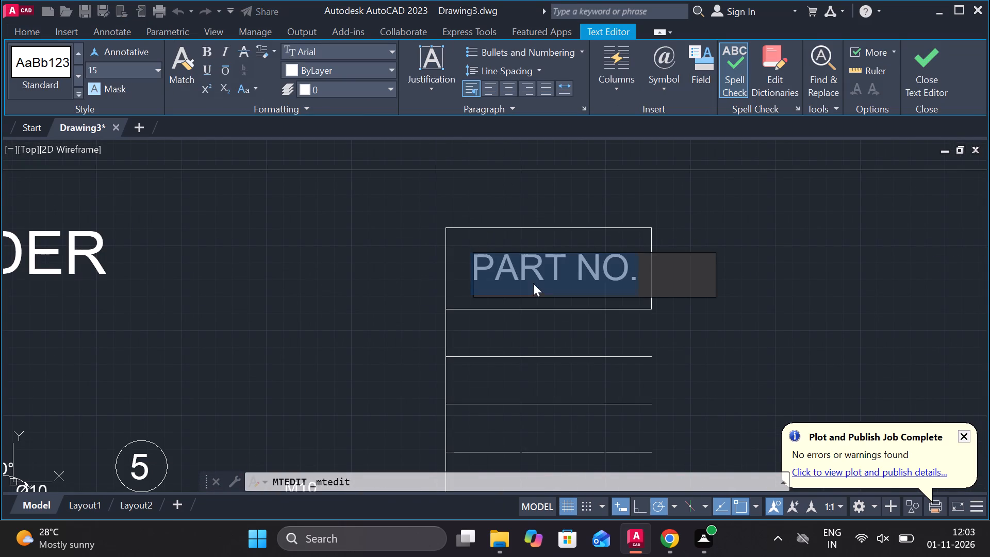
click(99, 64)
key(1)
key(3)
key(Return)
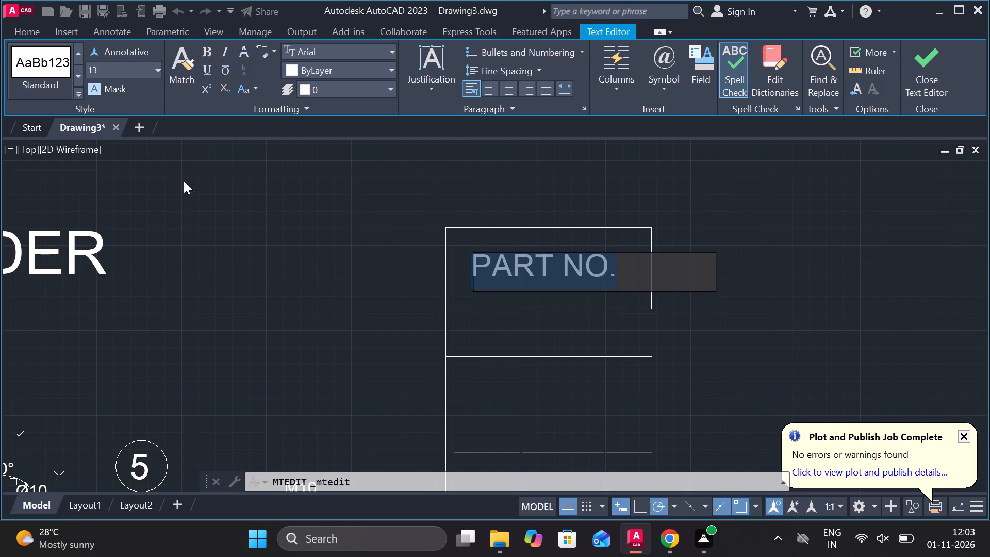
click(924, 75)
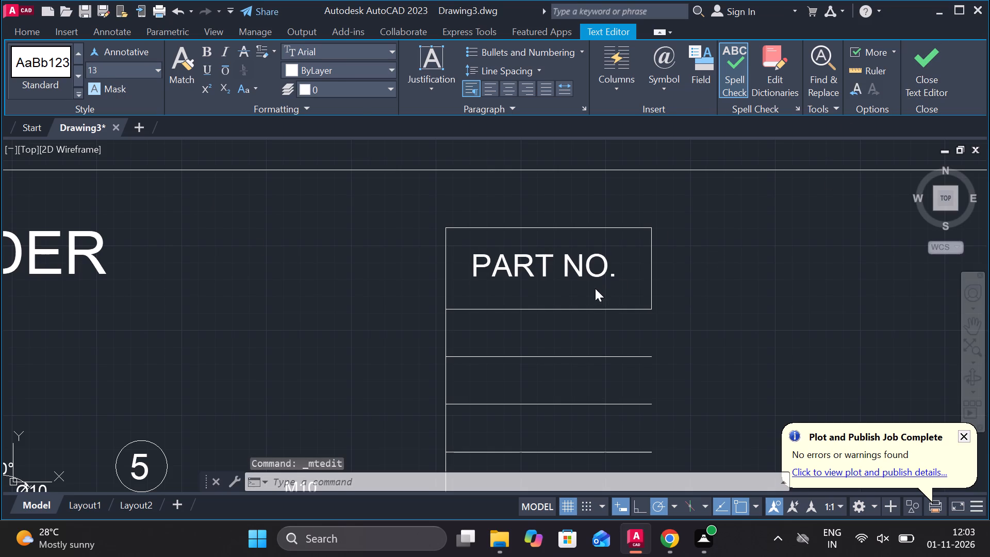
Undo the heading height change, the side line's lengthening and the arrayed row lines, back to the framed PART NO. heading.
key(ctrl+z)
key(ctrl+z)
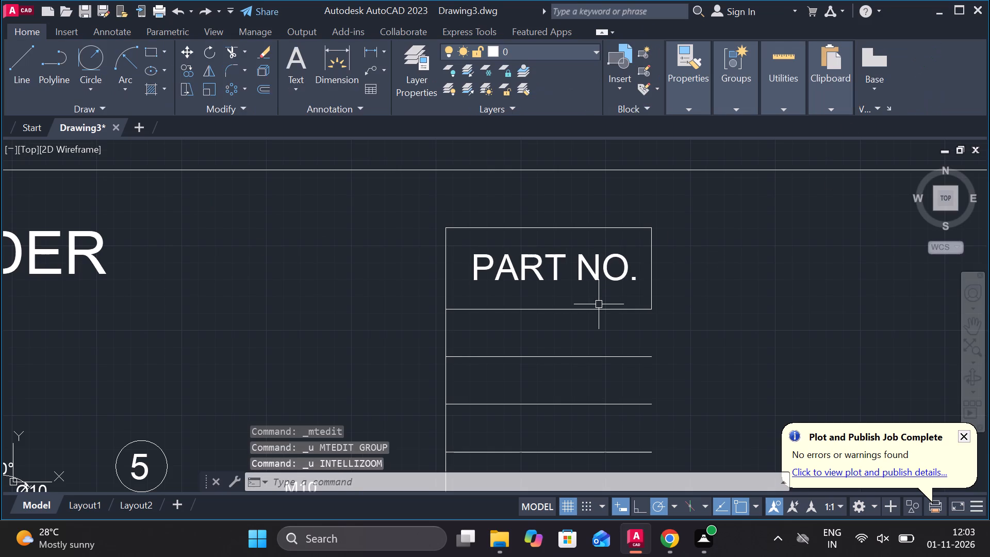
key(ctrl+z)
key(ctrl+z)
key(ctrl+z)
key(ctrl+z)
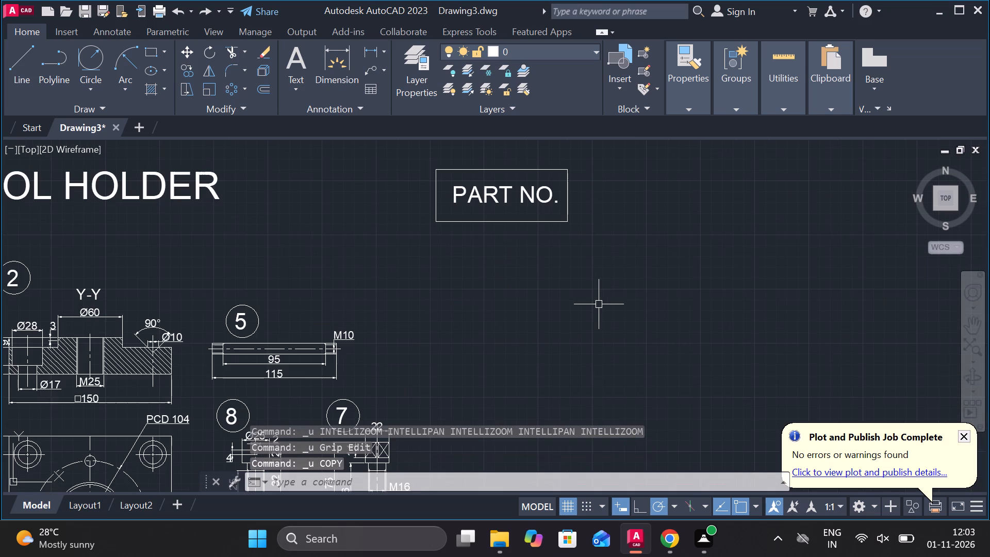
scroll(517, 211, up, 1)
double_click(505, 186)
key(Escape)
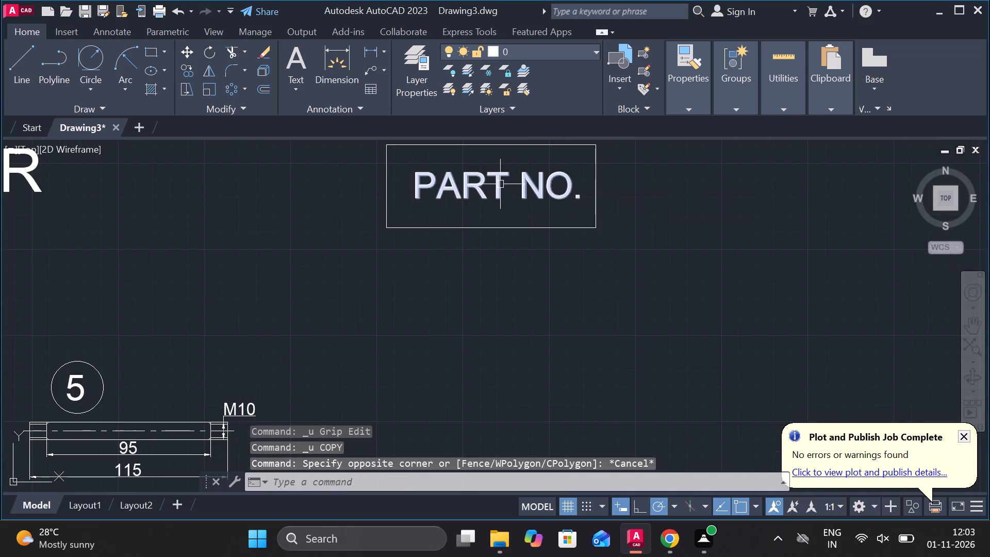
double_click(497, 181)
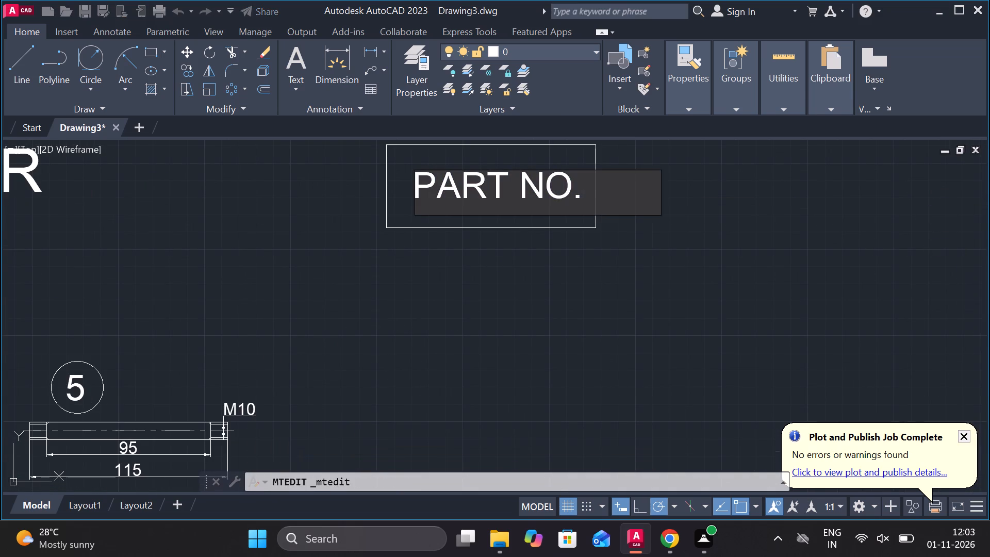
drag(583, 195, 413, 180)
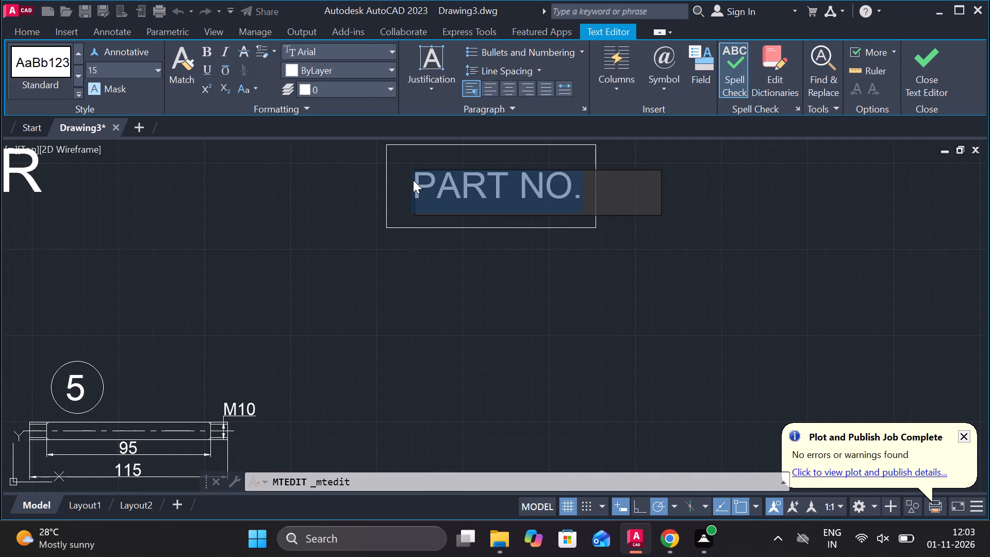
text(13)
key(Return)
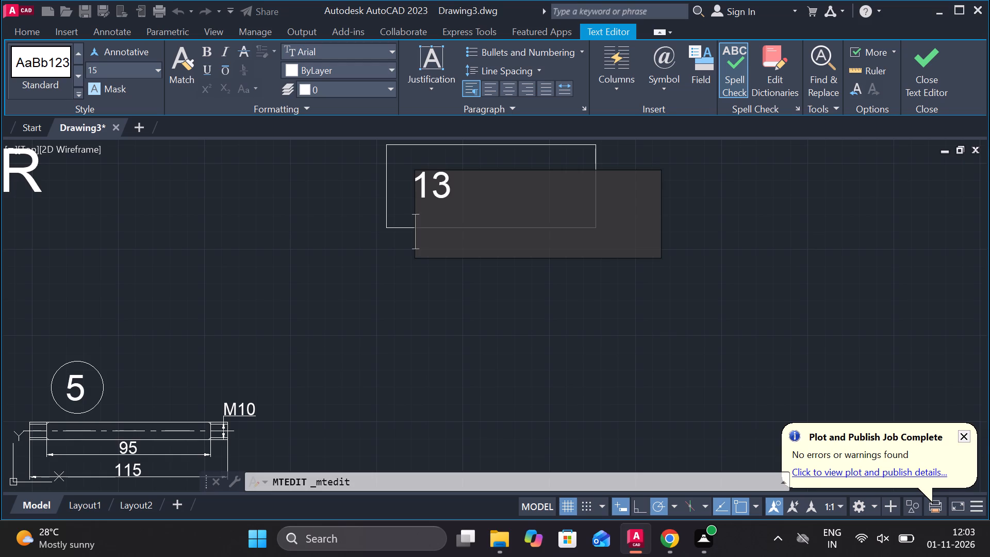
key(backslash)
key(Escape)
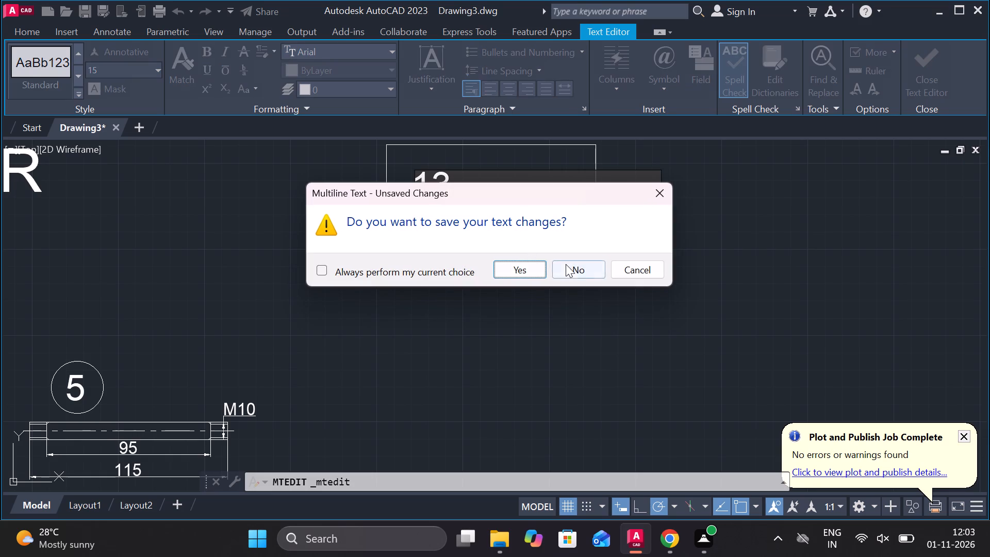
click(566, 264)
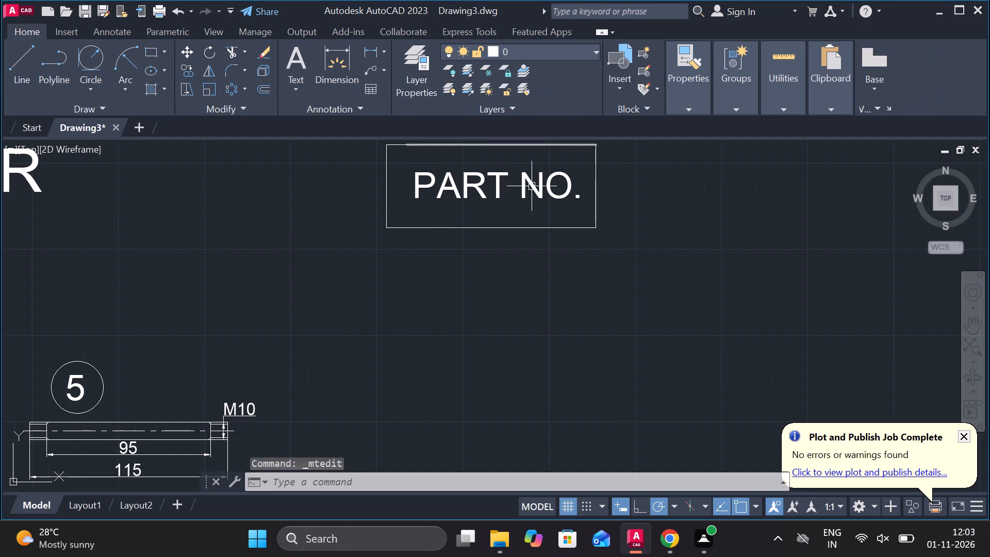
Set the text height of the whole PART NO. heading to 12 and close the text editor.
double_click(535, 191)
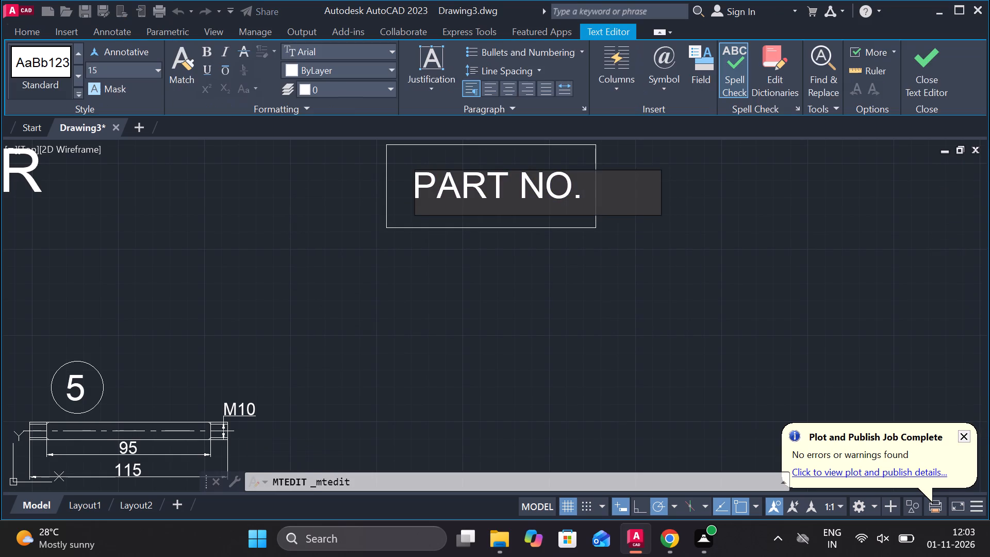
drag(583, 188, 424, 191)
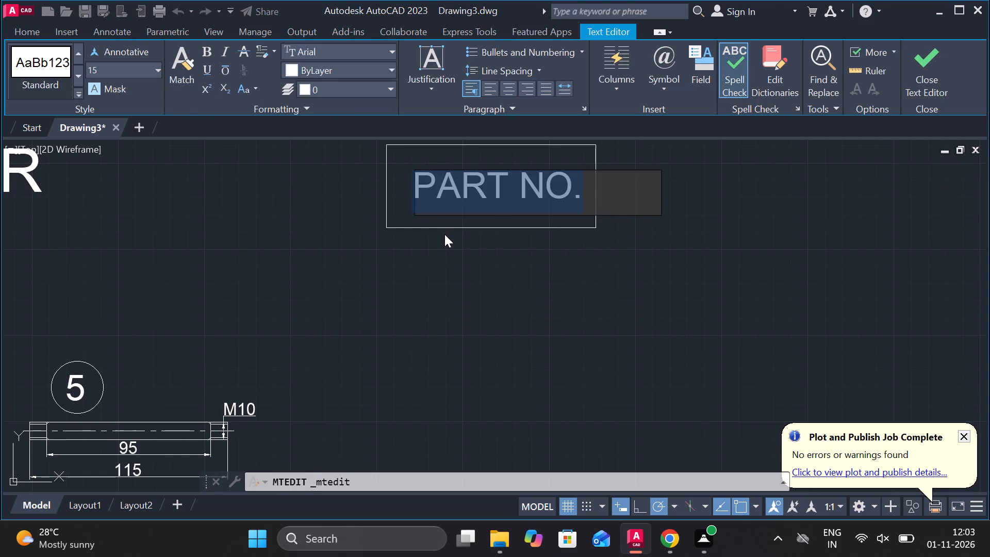
click(106, 71)
text(12)
key(Return)
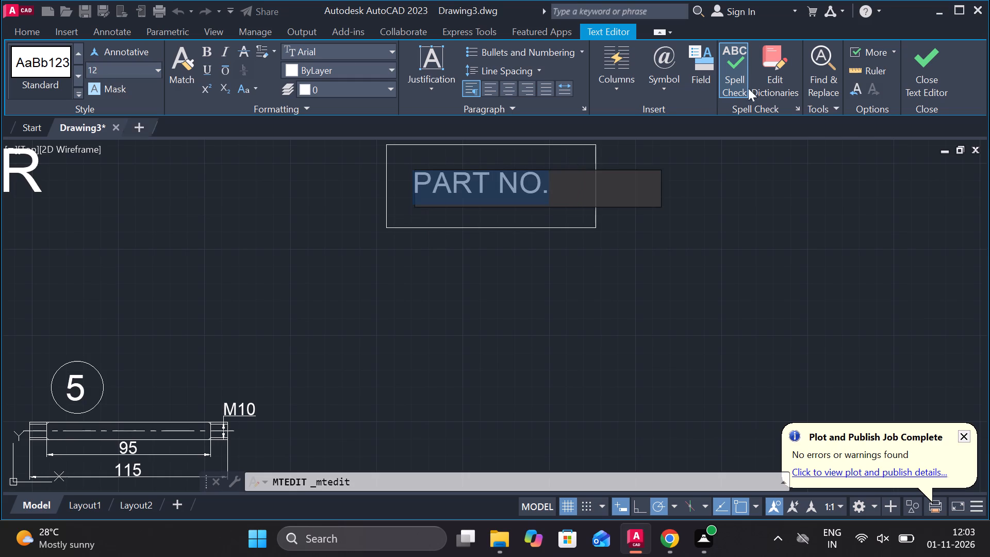
click(910, 63)
Move the bottom line of the PART NO. frame straight up, closer beneath the heading text.
scroll(515, 206, down, 2)
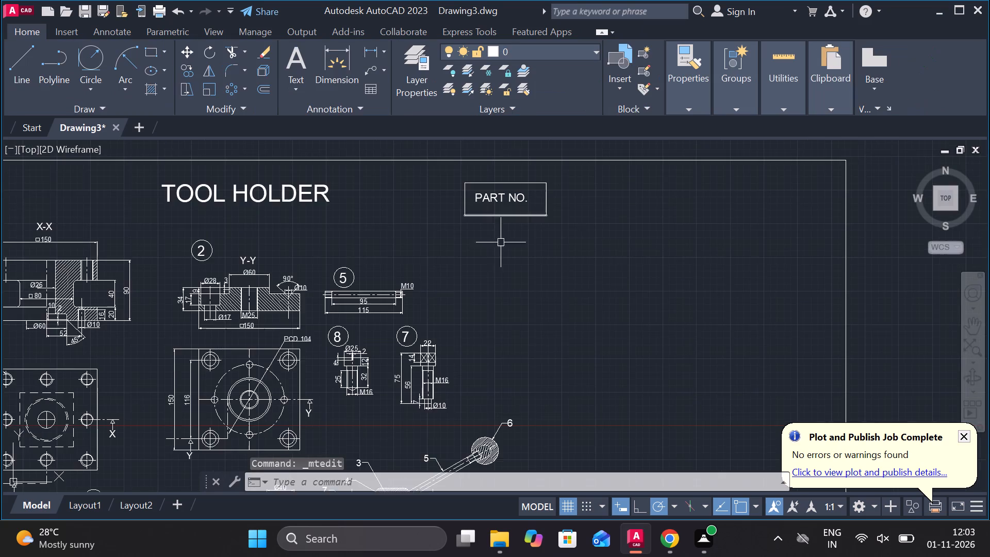
middle_drag(493, 248, 511, 333)
scroll(499, 309, up, 2)
click(509, 291)
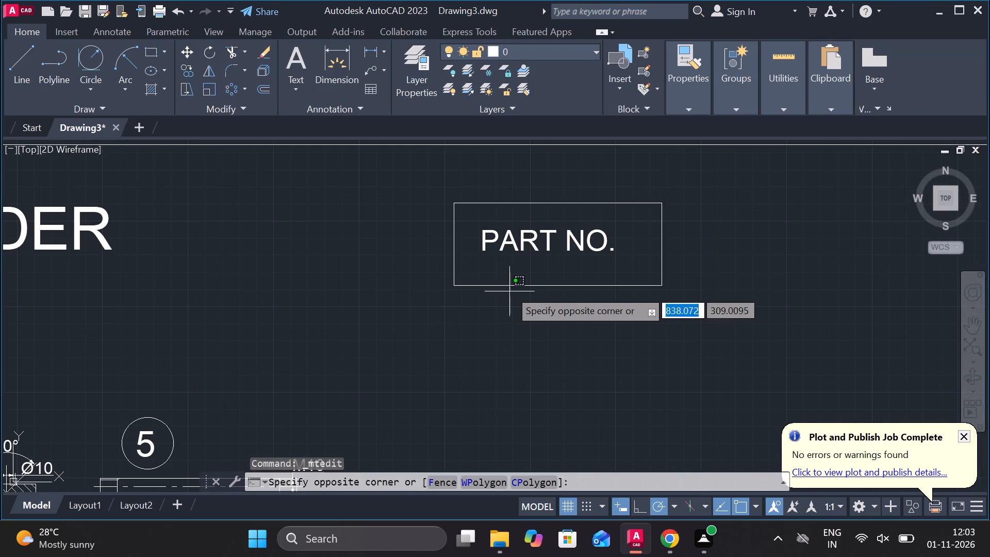
key(Escape)
click(513, 287)
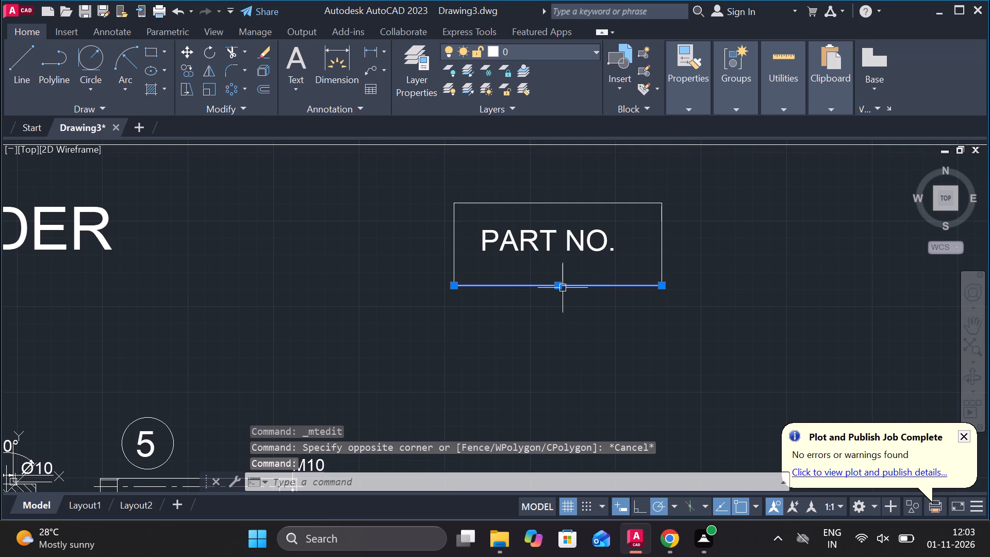
click(556, 285)
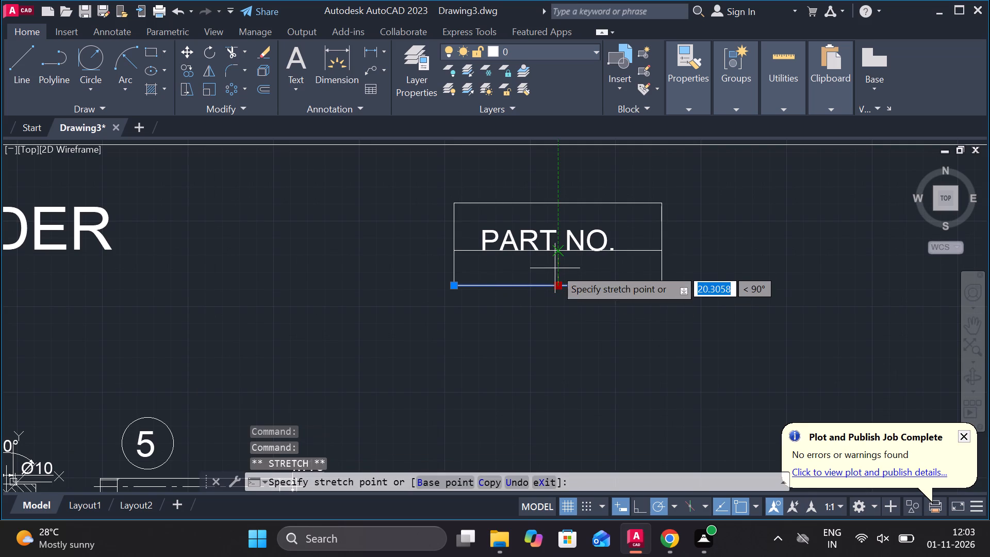
scroll(555, 268, up, 3)
click(554, 251)
scroll(568, 261, down, 2)
key(Escape)
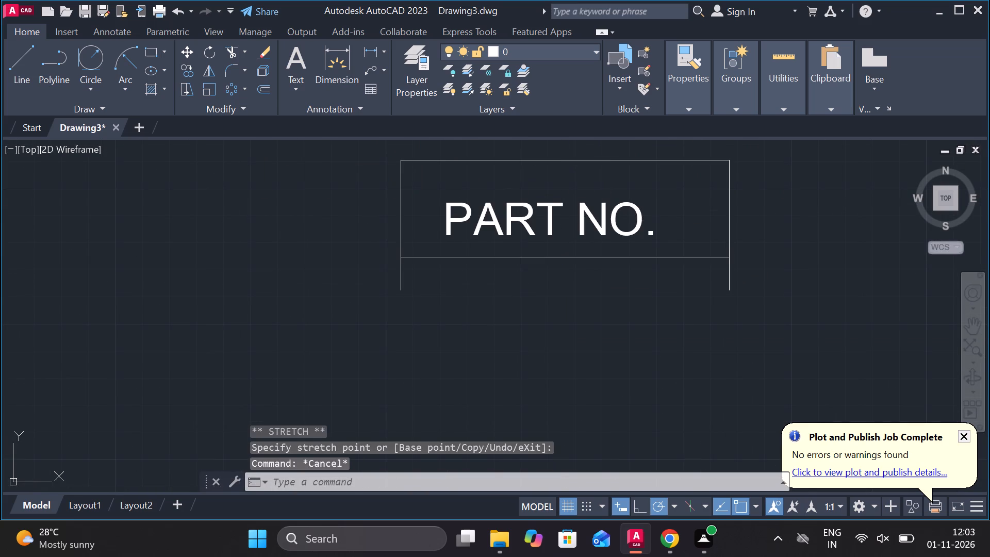
Move the top line of the PART NO. frame straight down by about 6 units towards the heading text.
click(558, 163)
click(580, 161)
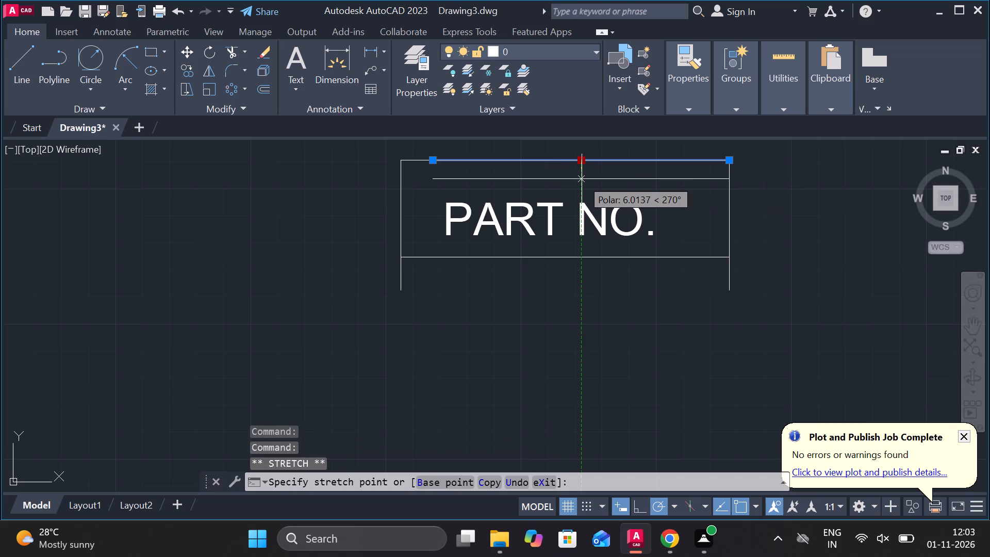
click(582, 179)
key(Escape)
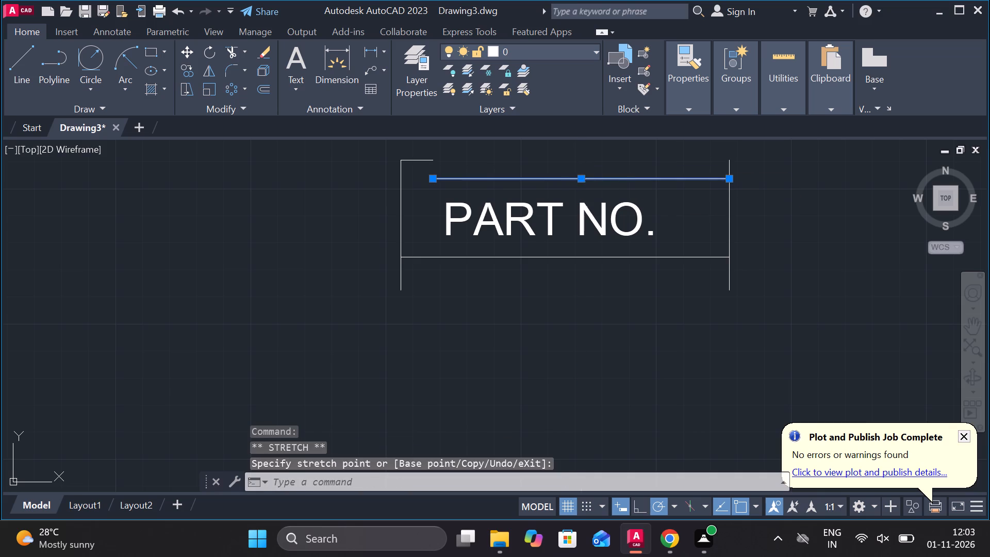
Move the left side line of the PART NO. frame inwards to just before the letter P.
click(402, 209)
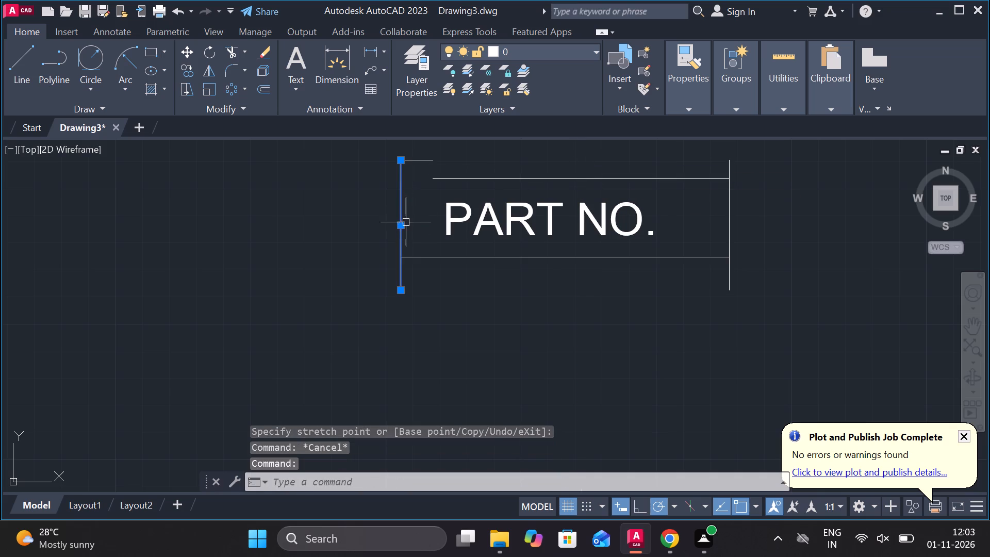
click(402, 228)
scroll(435, 231, up, 1)
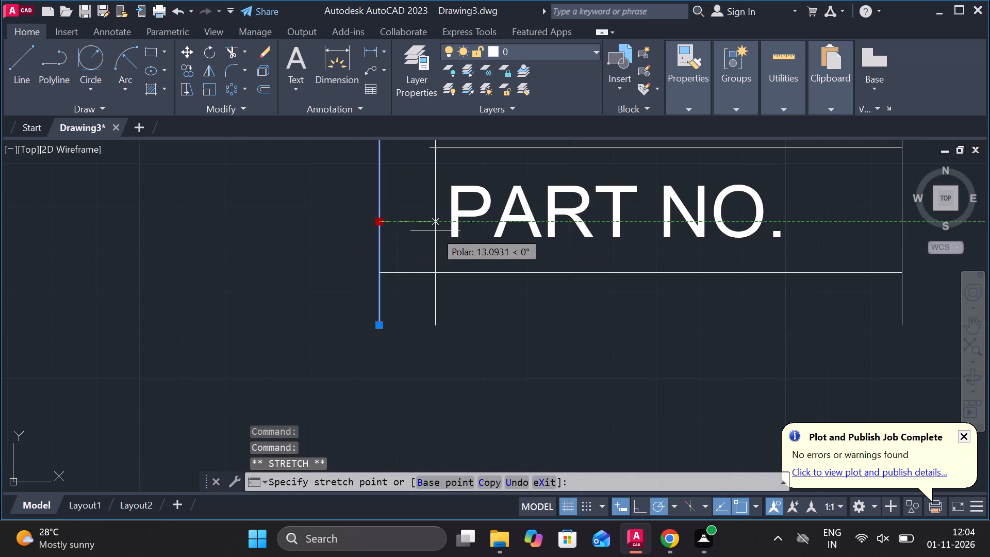
click(437, 234)
click(454, 234)
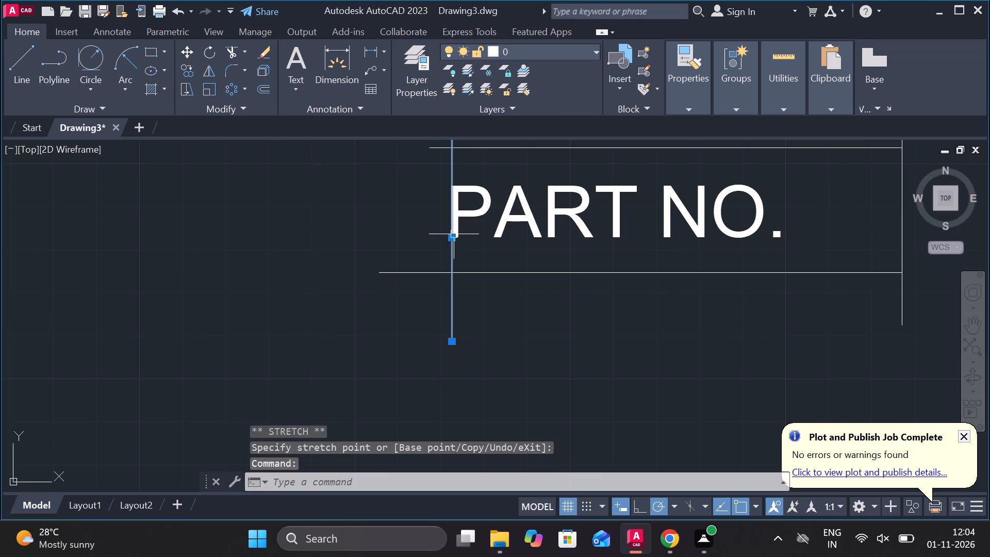
click(454, 236)
click(440, 236)
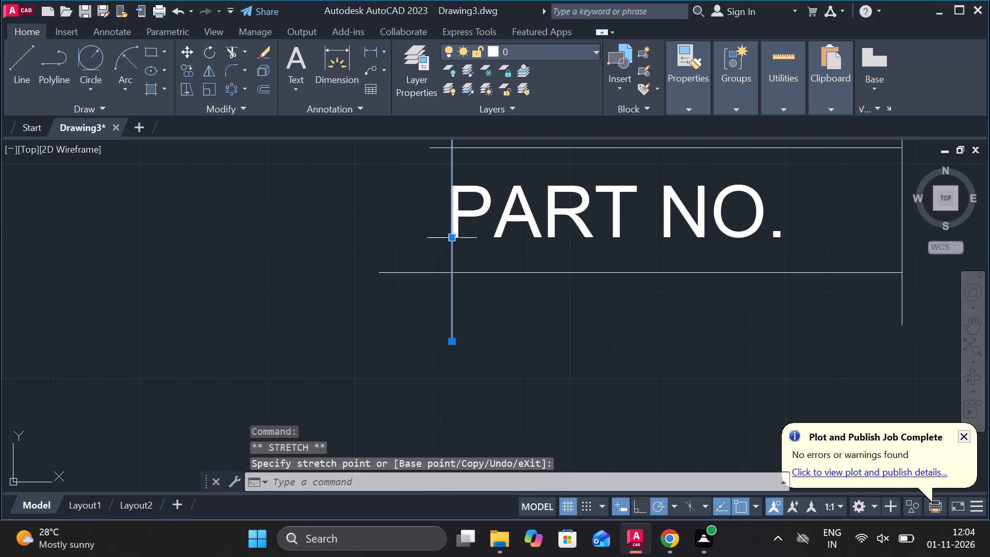
click(453, 238)
click(426, 240)
scroll(628, 260, down, 1)
middle_drag(636, 280, 505, 306)
key(Escape)
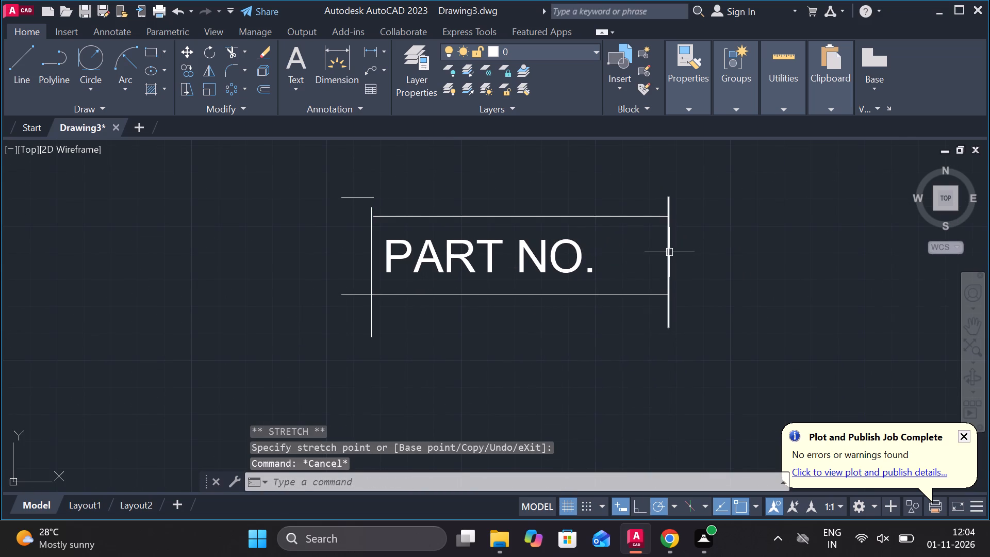
Move the right side line of the PART NO. frame inwards by about 21 units, just past the heading text.
click(668, 252)
click(668, 260)
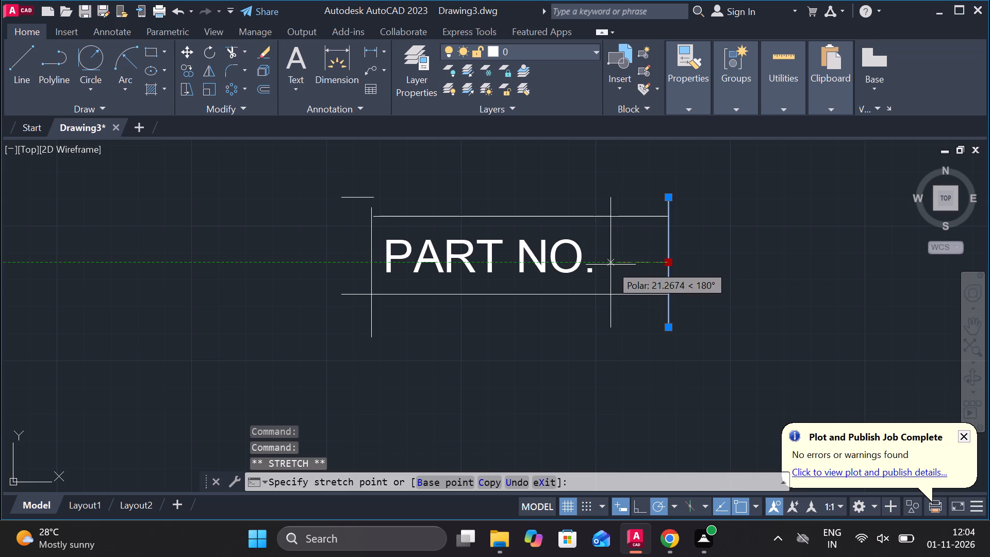
click(610, 265)
key(Escape)
Trim the overshooting line ends at the frame's right and bottom corners and remove the stray segment above its upper left corner.
text(TR)
key(space)
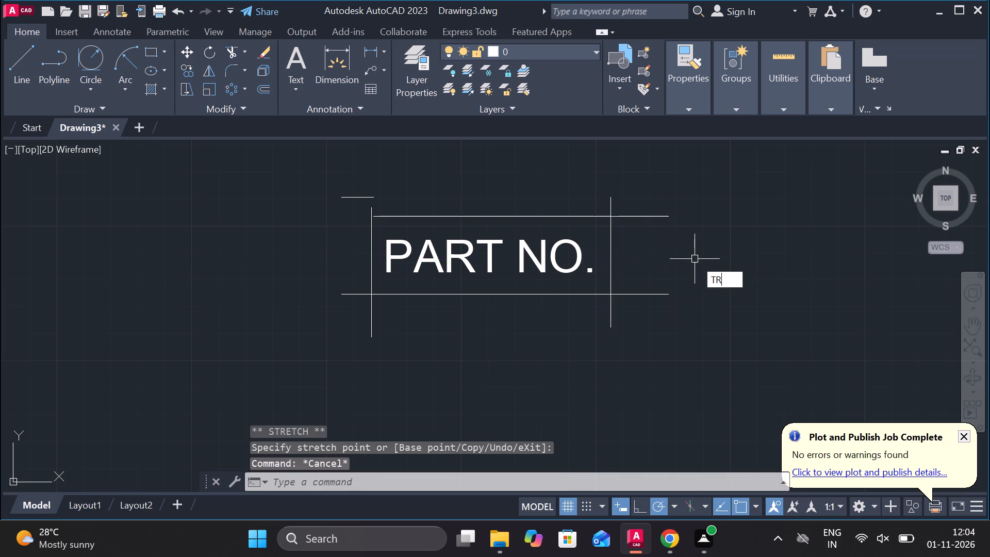
drag(601, 207, 627, 221)
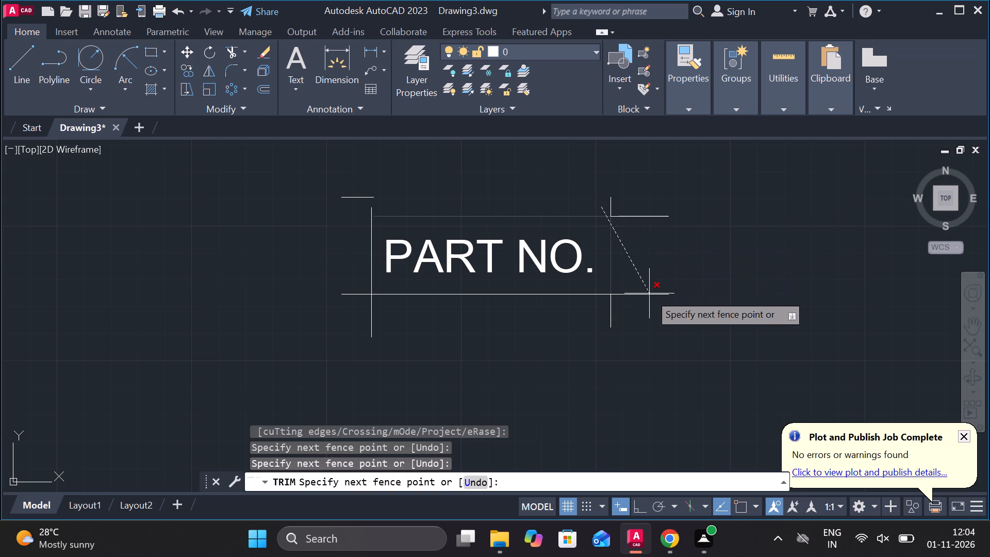
click(623, 213)
drag(631, 206, 640, 225)
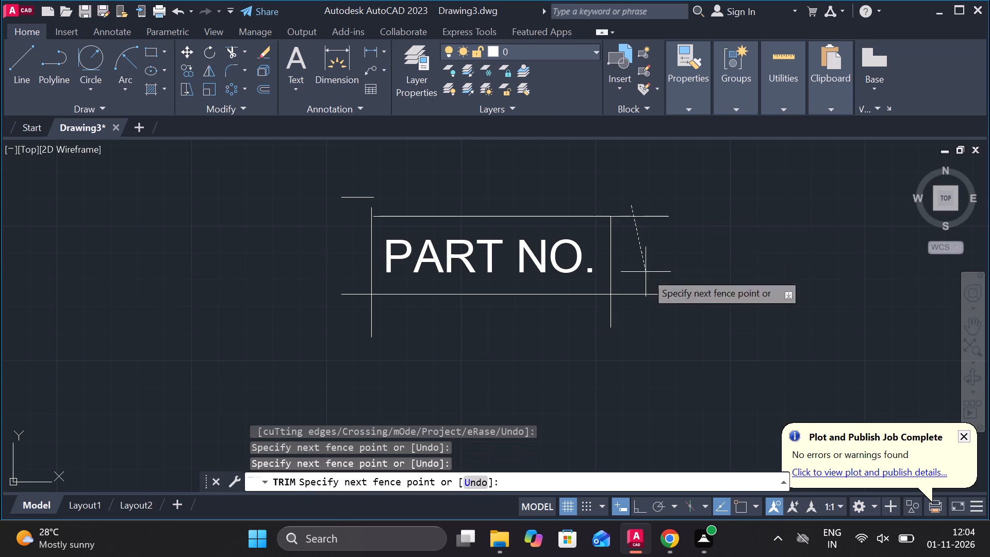
click(646, 318)
click(636, 317)
click(331, 317)
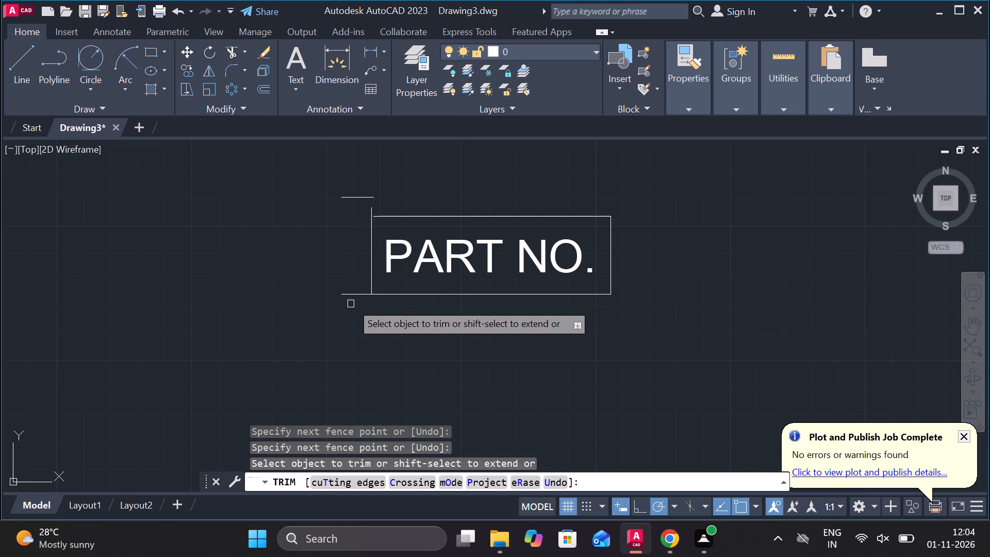
click(353, 300)
click(357, 201)
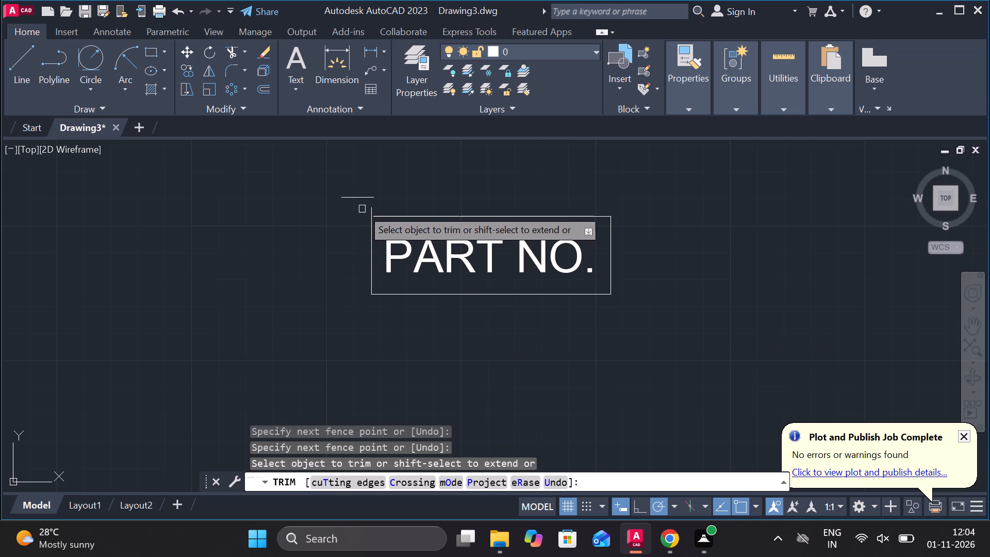
click(368, 209)
key(ctrl+z)
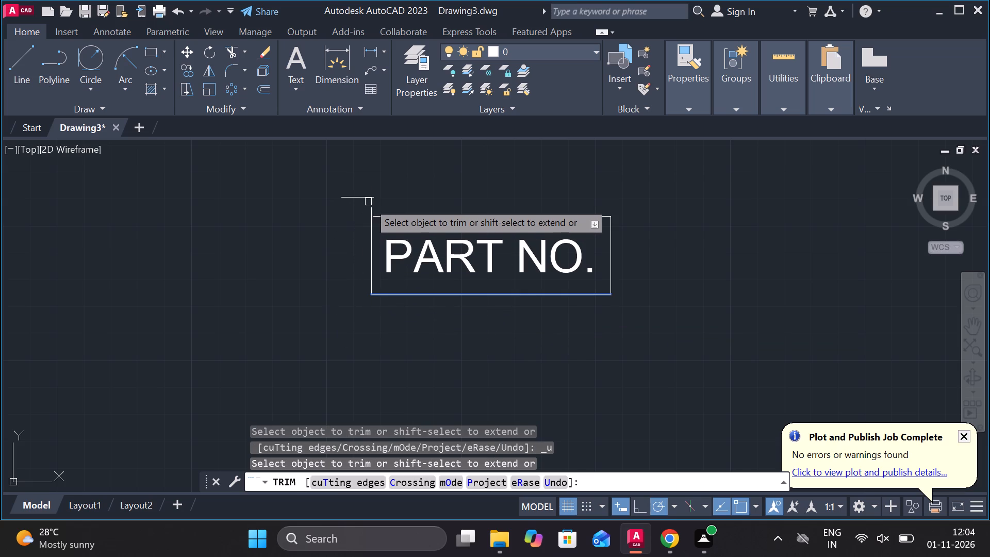
click(366, 201)
key(Escape)
Extend the top line of the PART NO. frame to meet the left side line.
text(EX)
key(space)
click(386, 221)
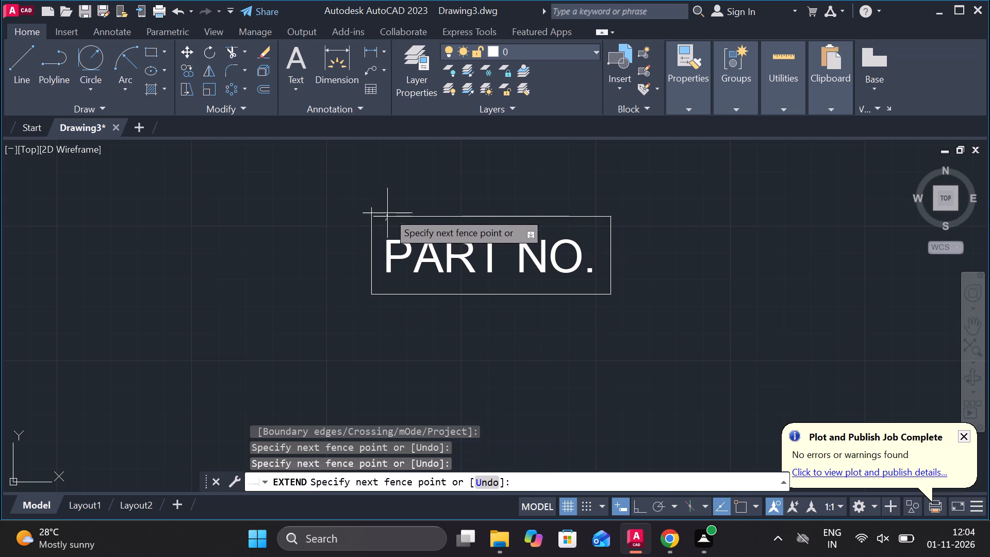
click(392, 201)
key(Escape)
Trim the end of the left side line that sticks up above the frame's top line.
text(TR)
key(space)
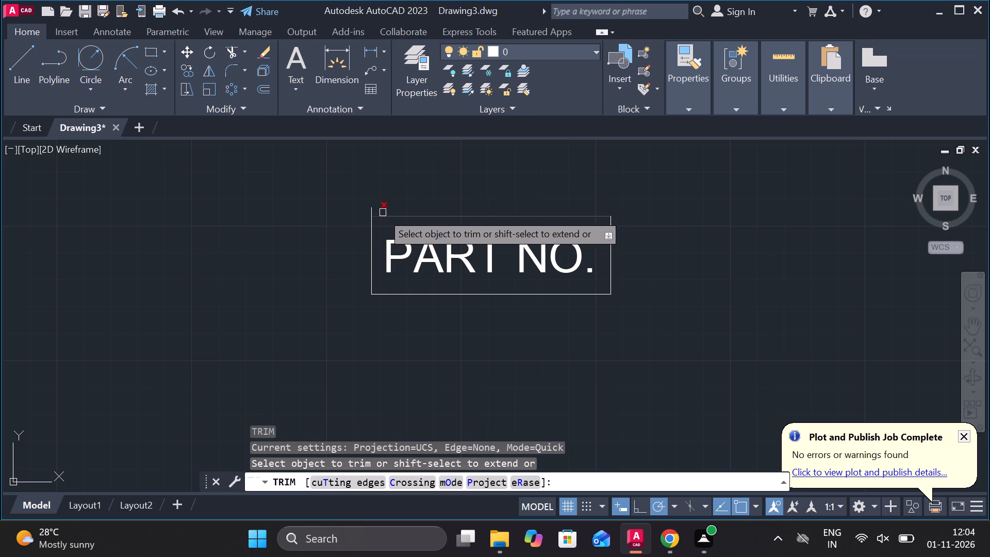
click(373, 207)
scroll(709, 232, down, 1)
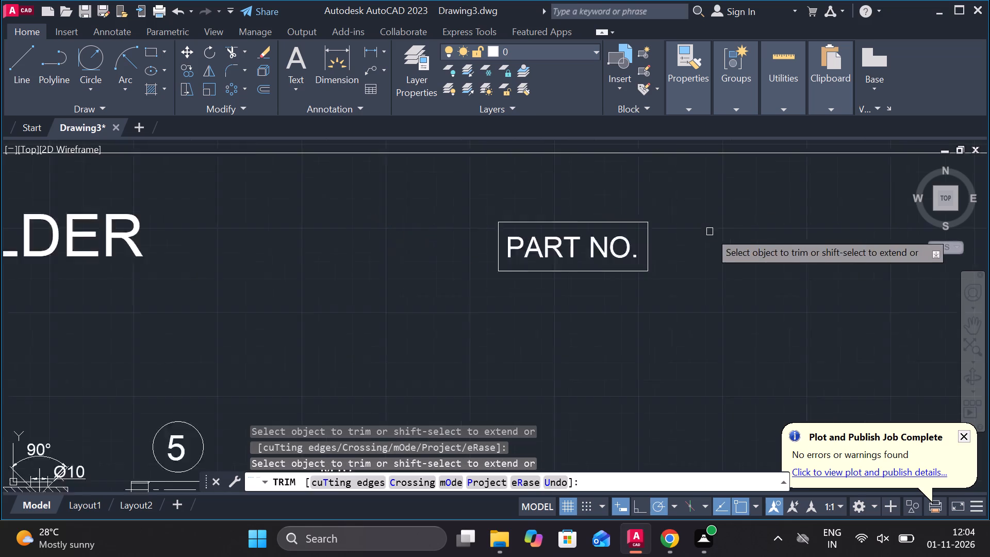
scroll(709, 232, down, 1)
key(Escape)
Copy the bottom line of the PART NO. frame straight down as an array of 10 items spaced 28 units apart.
middle_drag(698, 290, 492, 284)
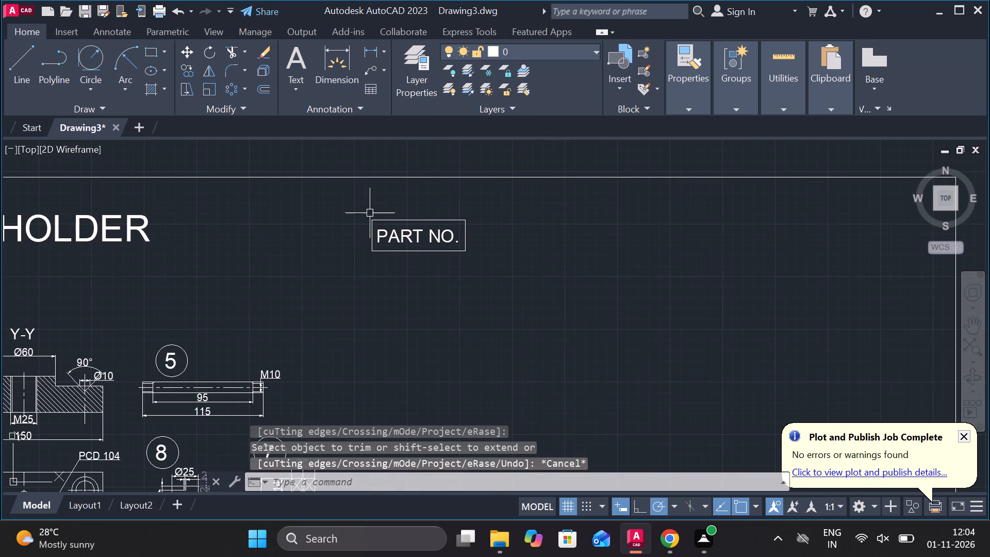
click(396, 250)
text(CO)
key(Return)
click(369, 252)
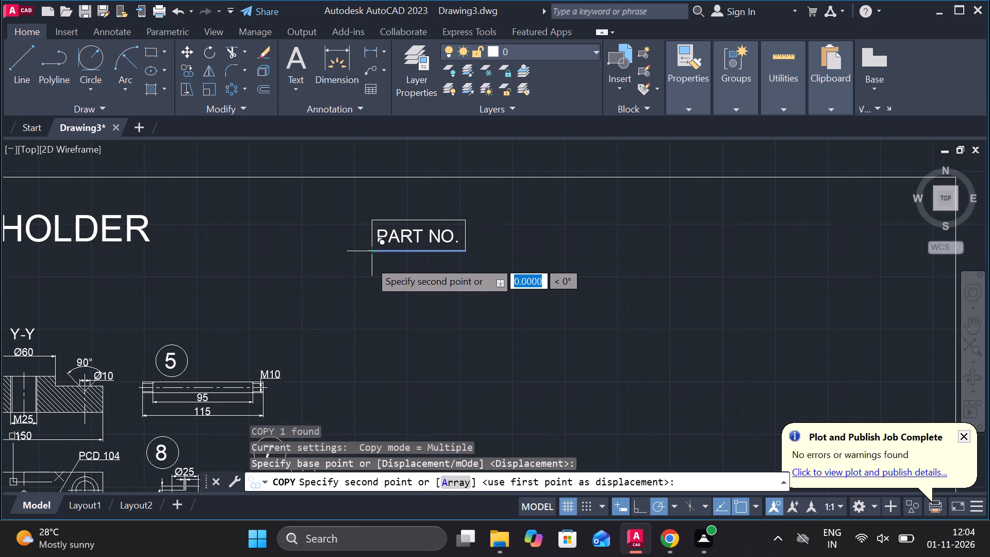
click(448, 481)
text(10)
key(Return)
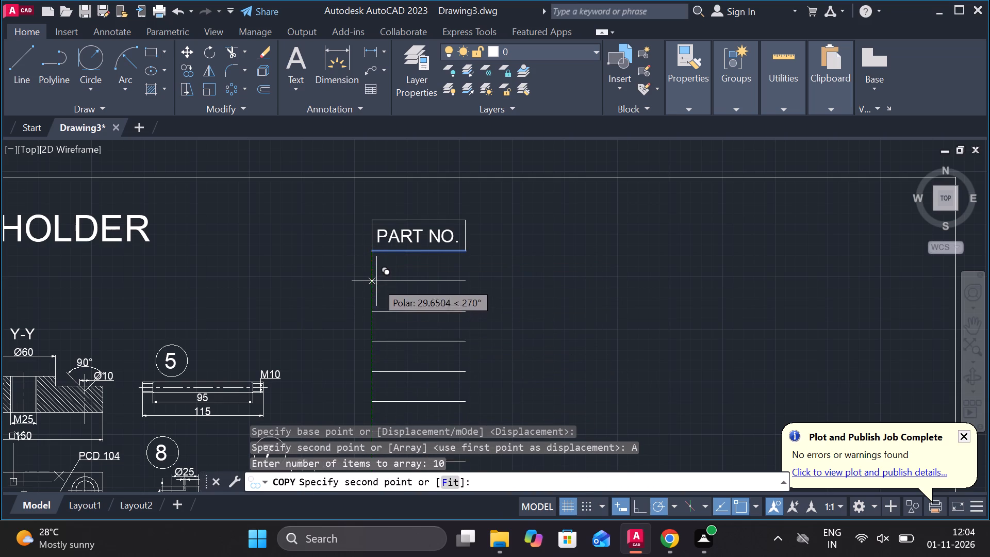
scroll(376, 277, up, 1)
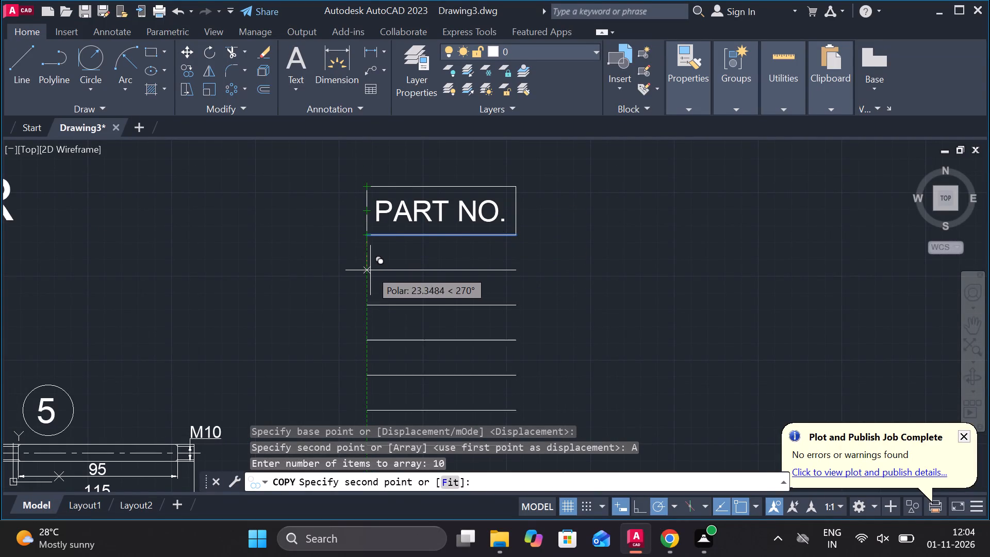
text(28)
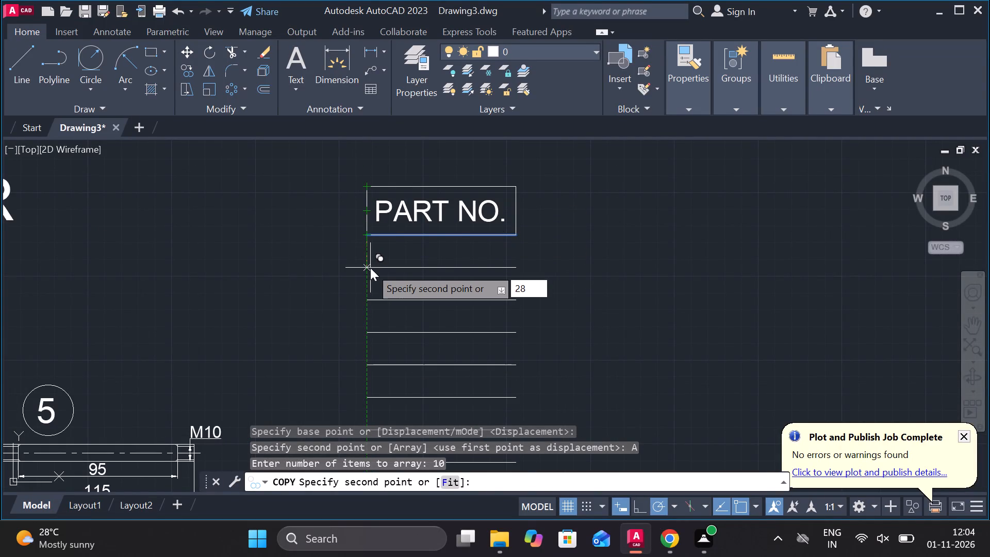
key(Return)
scroll(406, 272, down, 1)
key(Escape)
scroll(495, 259, down, 1)
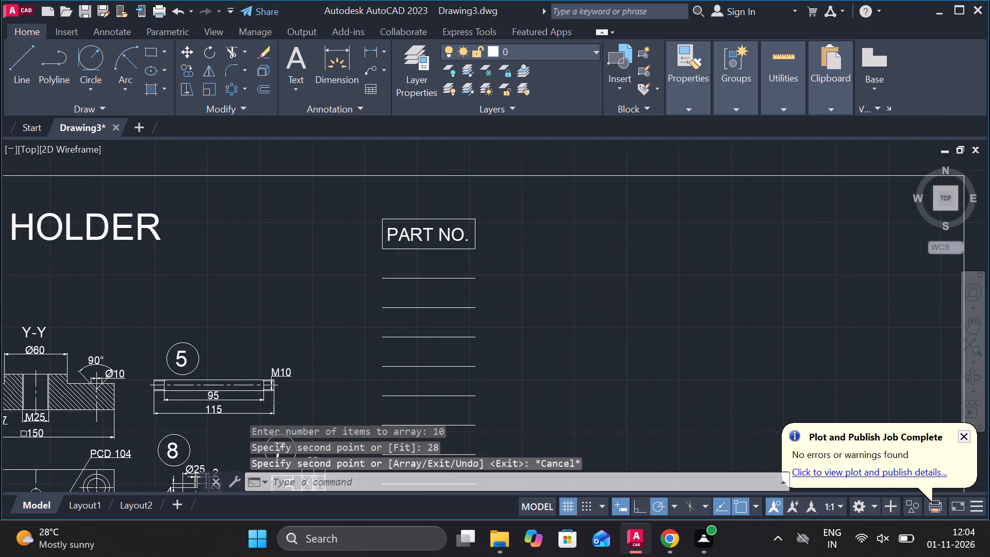
Draw a vertical line along the left ends of the row lines, from the lowest one up to the PART NO. frame.
scroll(495, 259, down, 1)
key(l)
key(Return)
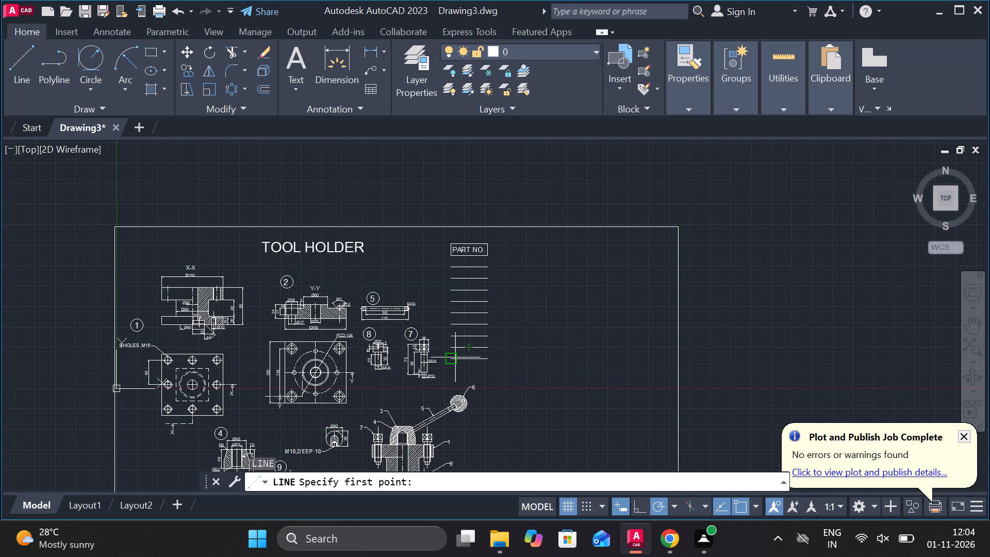
click(450, 362)
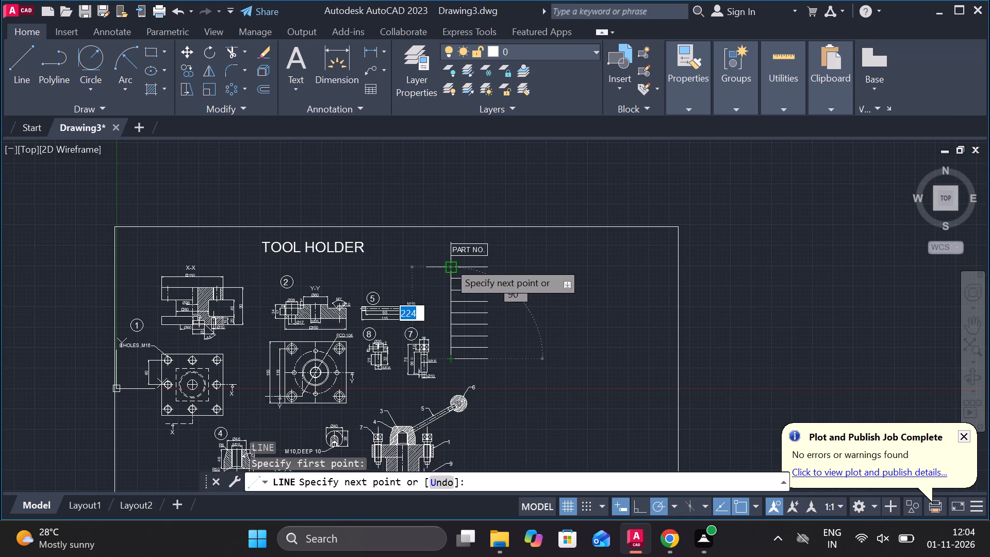
click(449, 253)
scroll(449, 253, up, 2)
key(Escape)
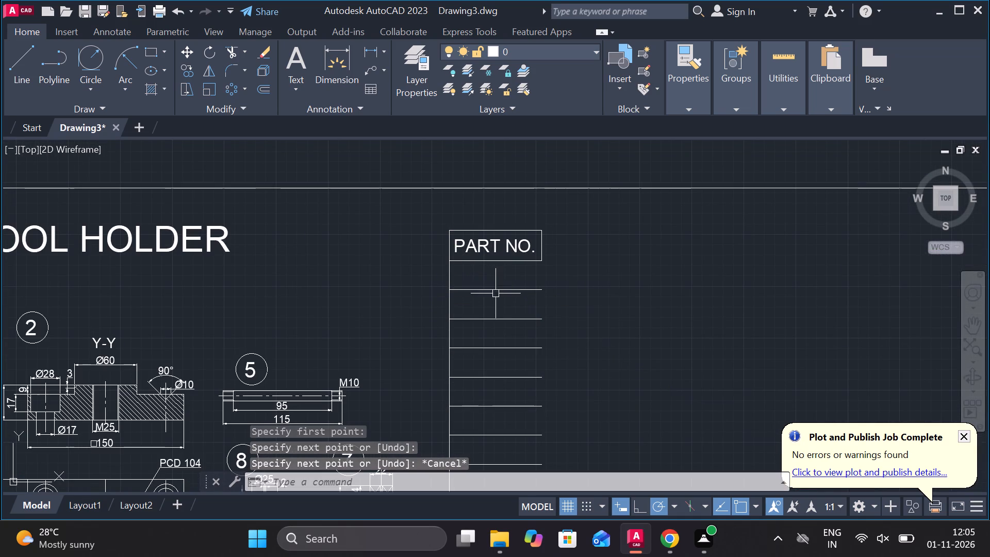
Add the multiline text 1 at height 12 in the middle of the first row below the PART NO. heading.
scroll(513, 275, up, 2)
text(T)
key(space)
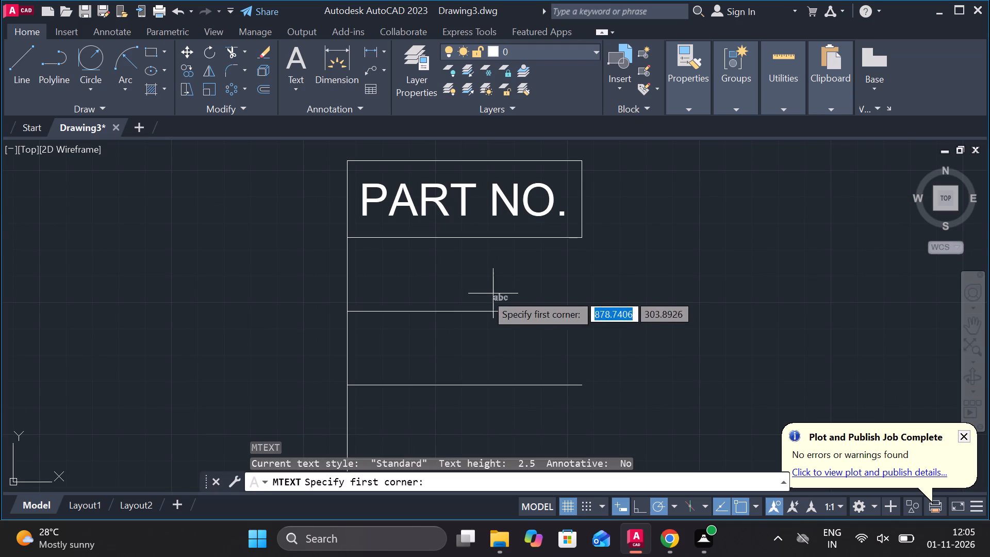
click(439, 257)
click(484, 293)
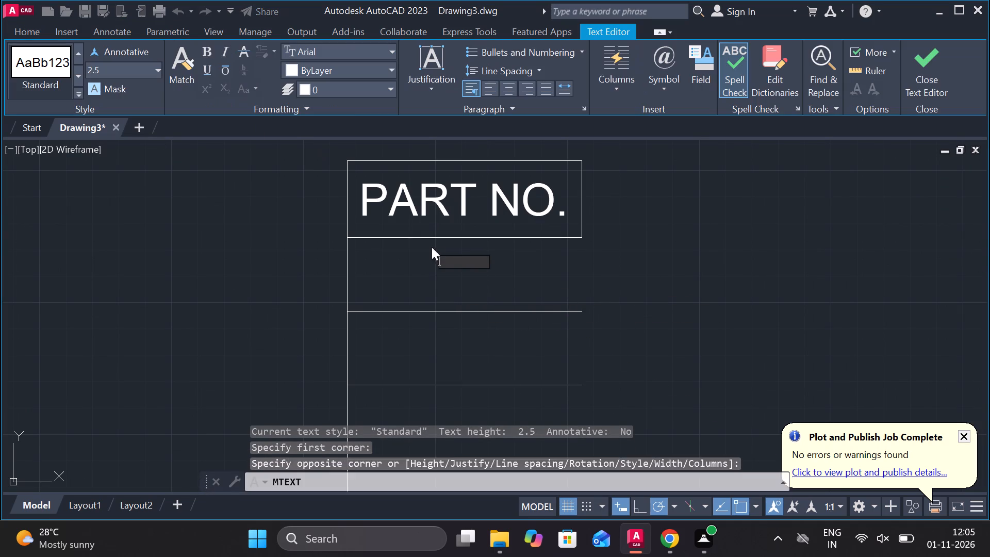
drag(126, 71, 68, 76)
text(12)
key(Return)
key(1)
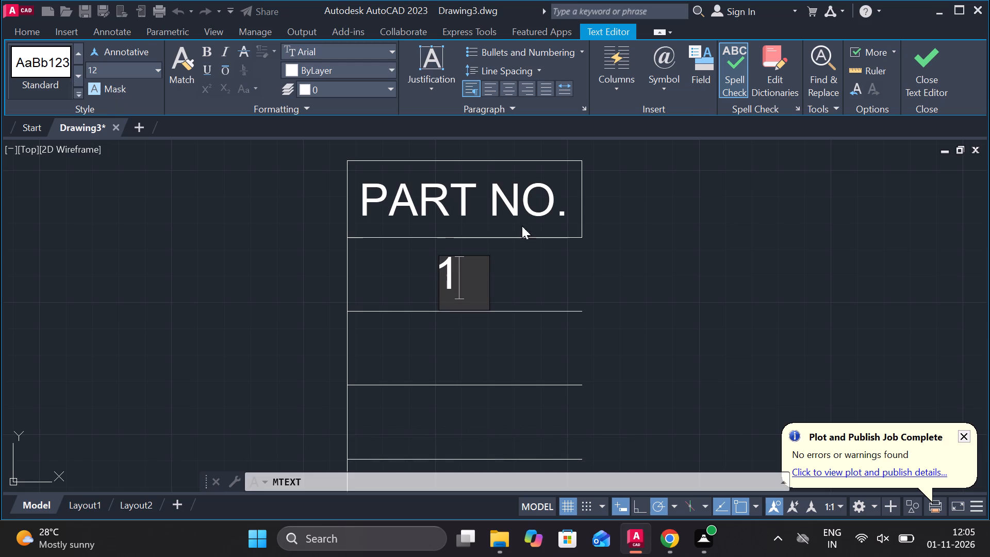
click(921, 81)
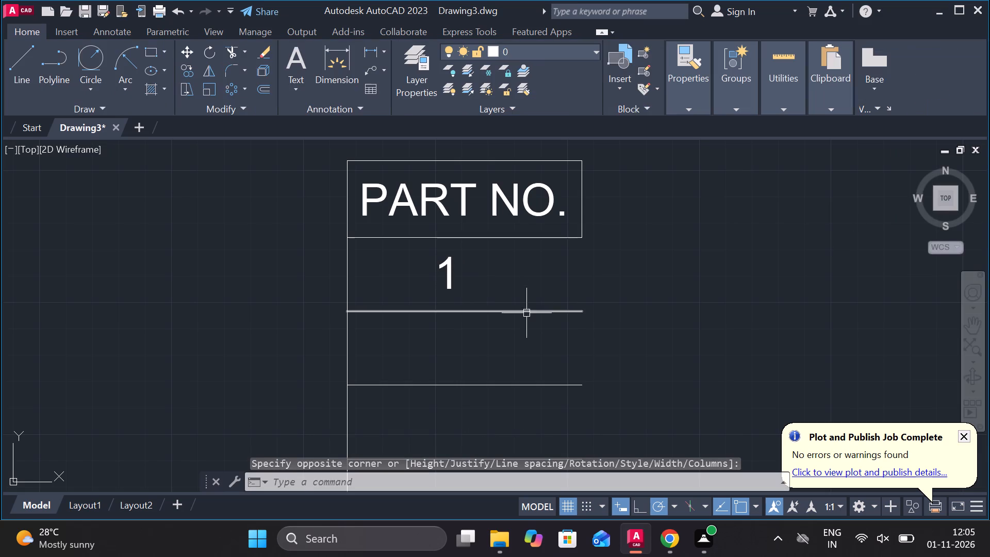
Copy the number 1 straight down into each of the eight remaining rows of the parts list.
click(456, 278)
click(456, 278)
key(Escape)
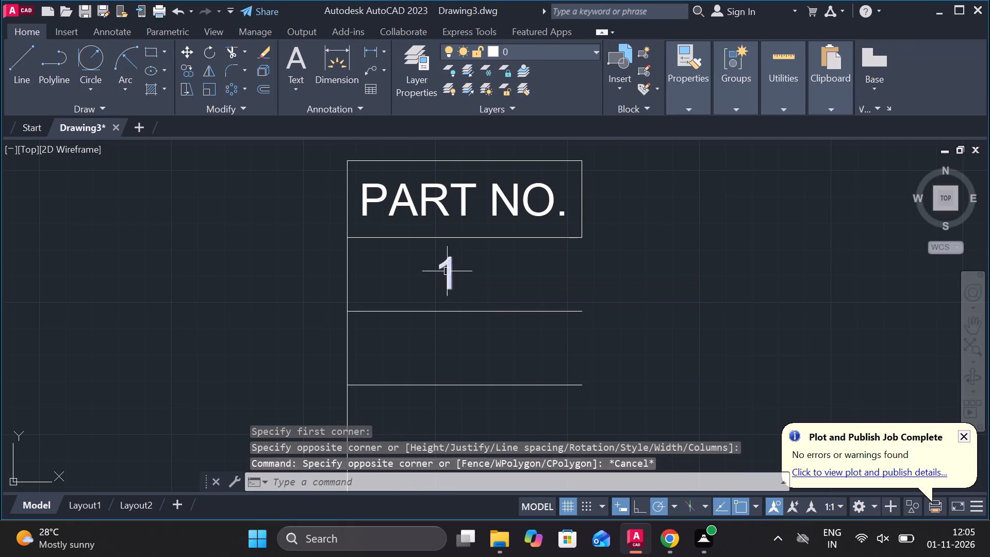
click(447, 270)
text(CO)
key(Return)
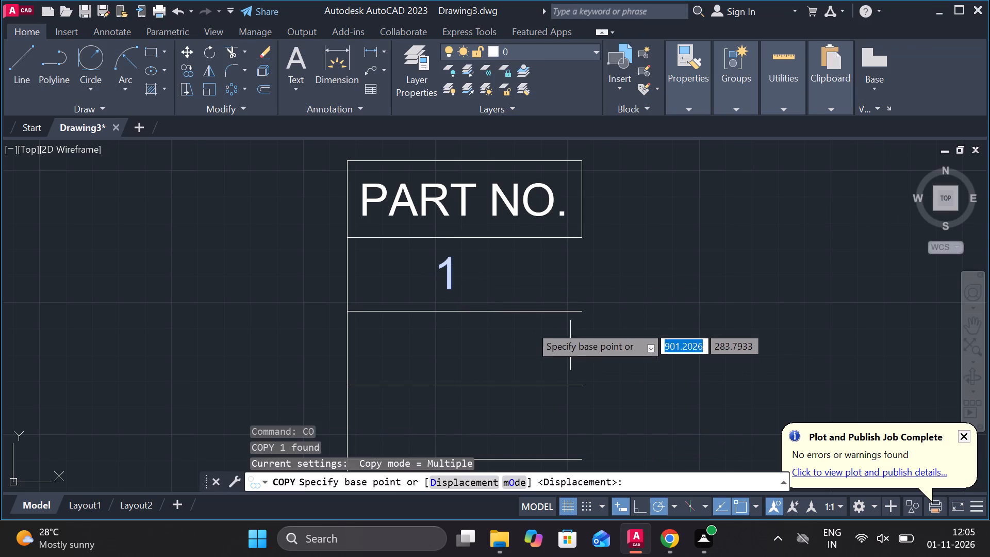
click(494, 274)
click(498, 347)
middle_drag(498, 347, 505, 347)
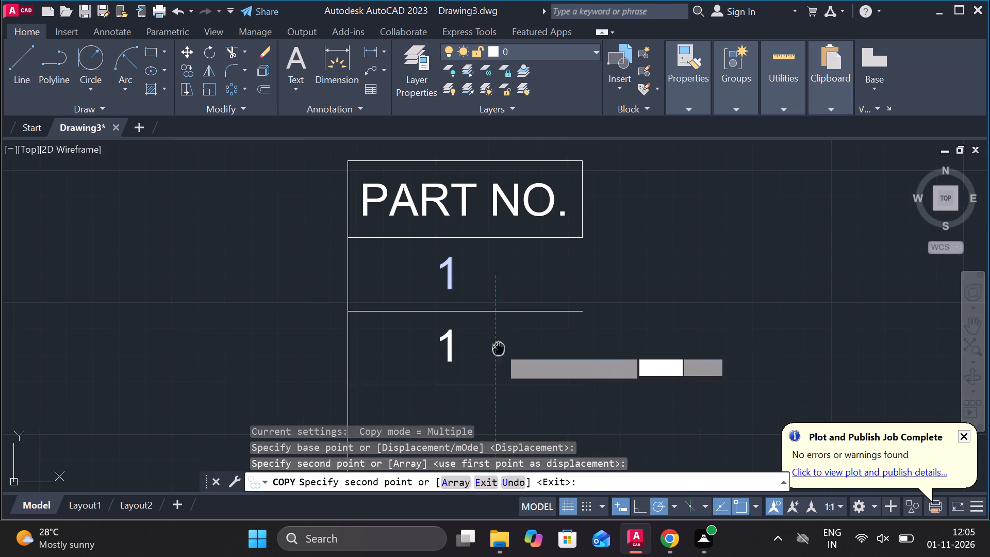
middle_drag(505, 347, 505, 307)
scroll(505, 300, down, 1)
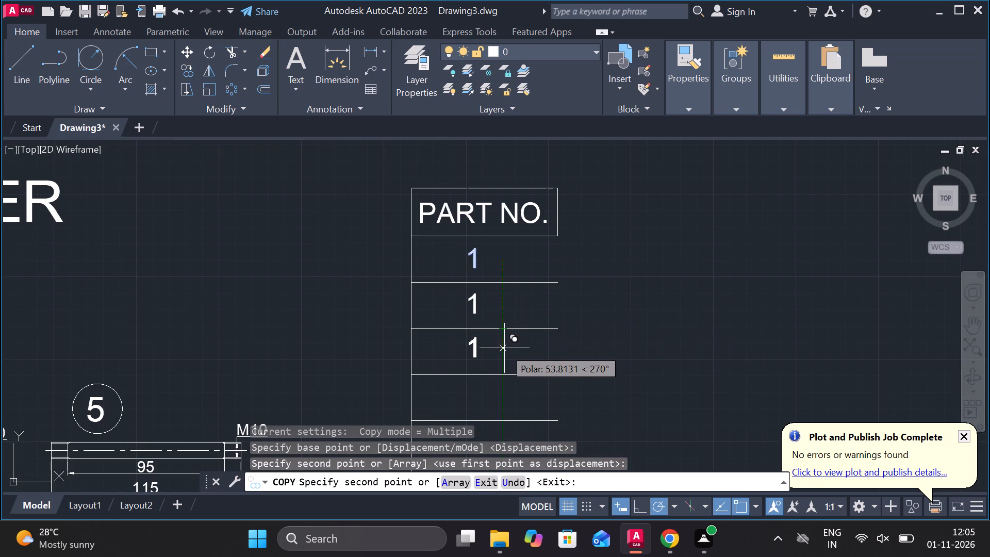
click(504, 349)
middle_drag(513, 359, 520, 277)
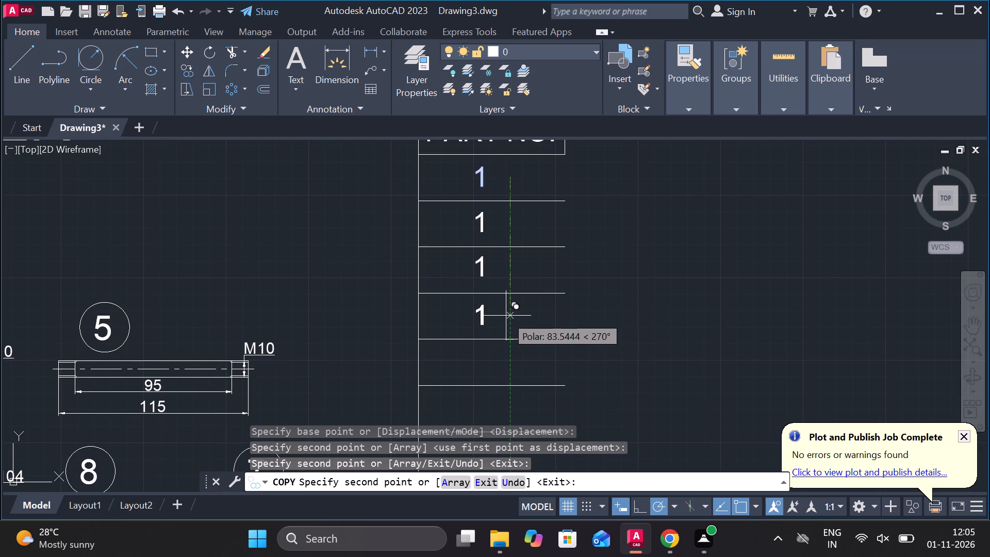
click(506, 316)
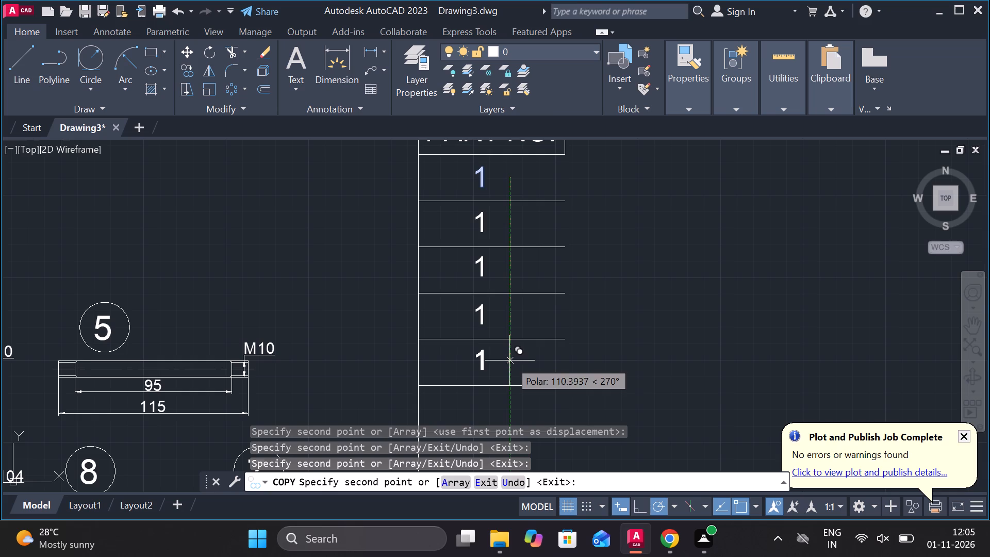
click(509, 361)
middle_drag(519, 361, 507, 249)
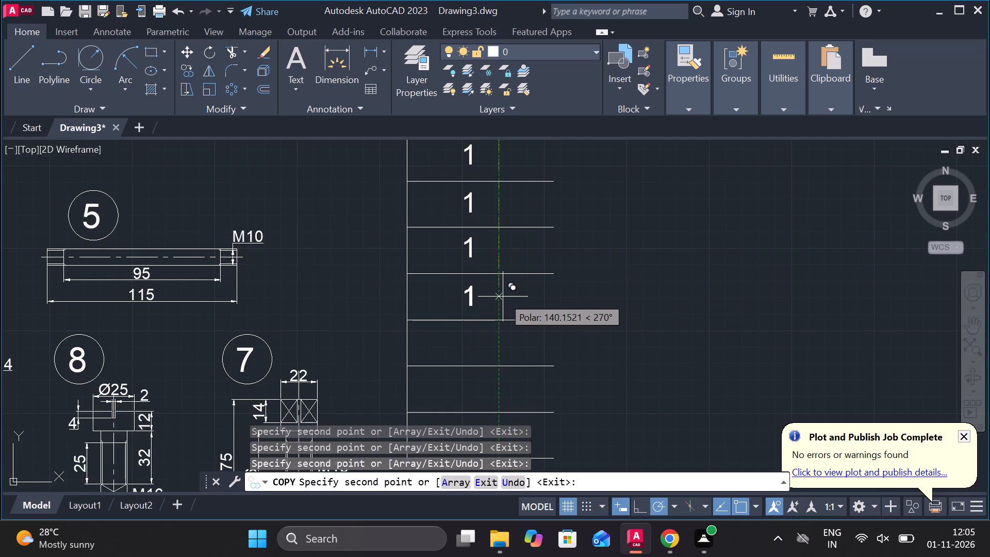
click(503, 297)
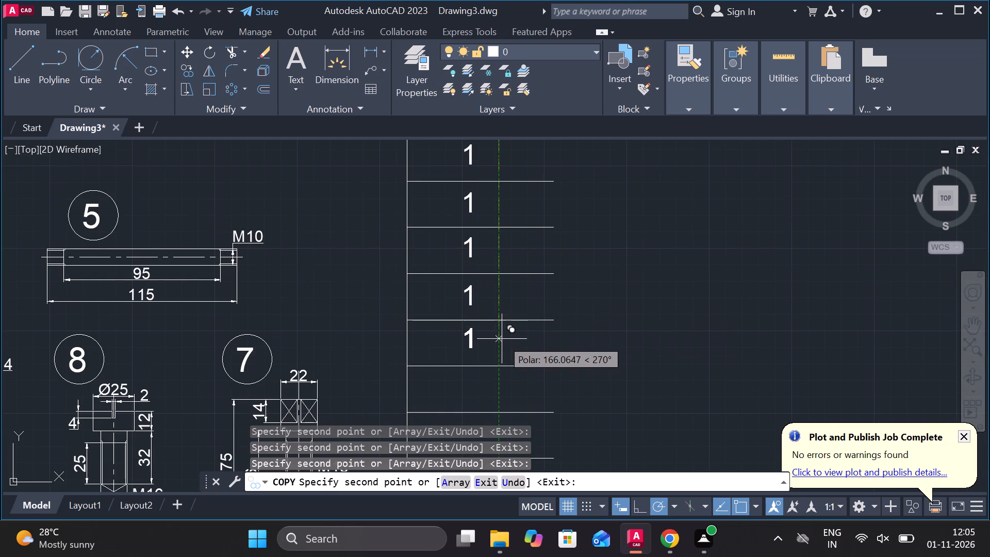
click(503, 341)
middle_drag(504, 345, 507, 297)
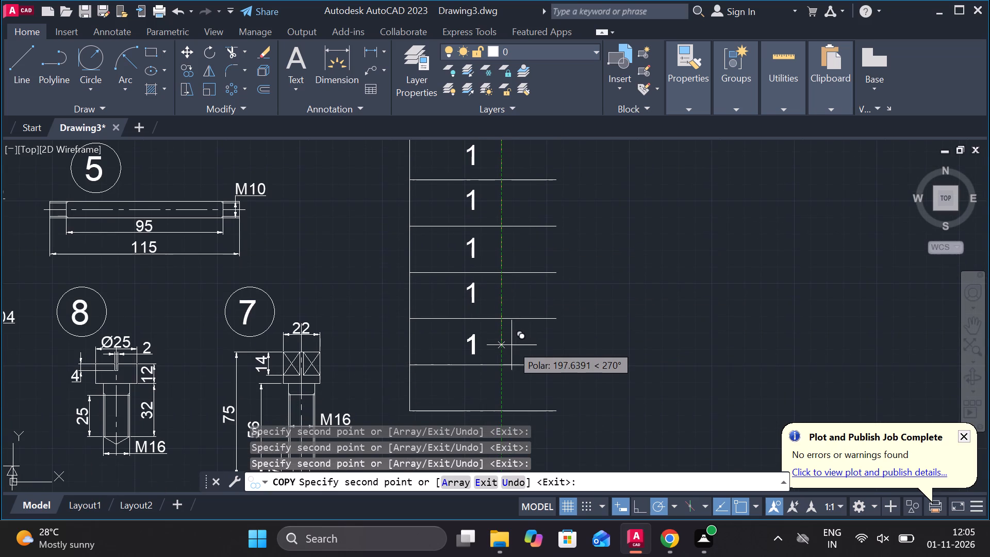
click(513, 339)
middle_drag(514, 339, 507, 313)
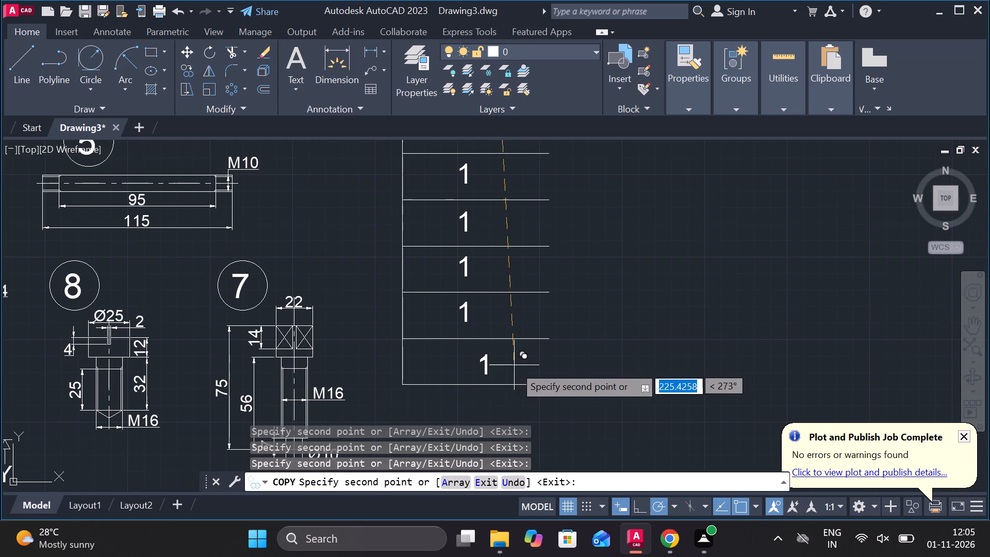
click(496, 359)
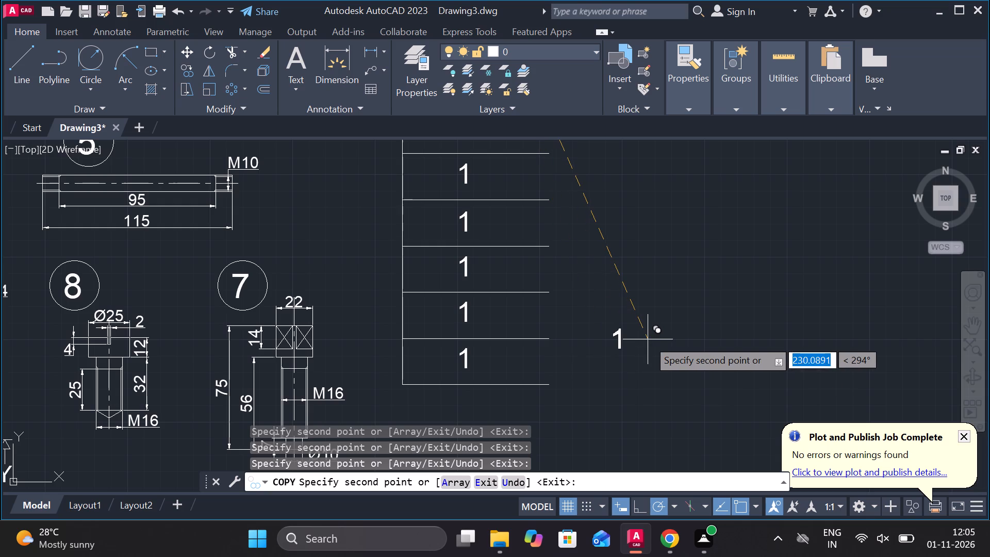
key(Escape)
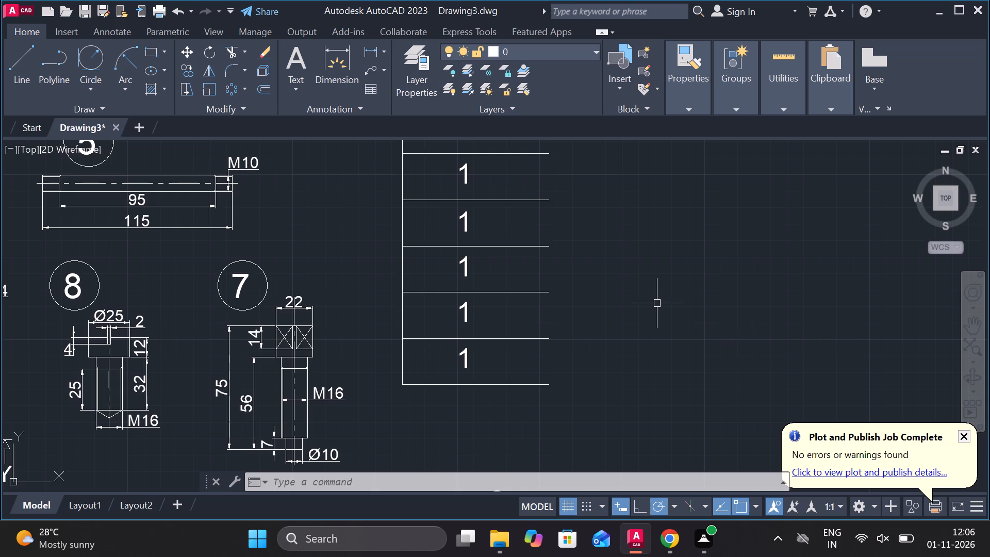
Renumber the nine row texts with TCOUNT, sorted by Y, starting at 1 with increment 1 and overwriting the existing text.
scroll(653, 303, down, 1)
middle_drag(647, 309, 651, 349)
key(Escape)
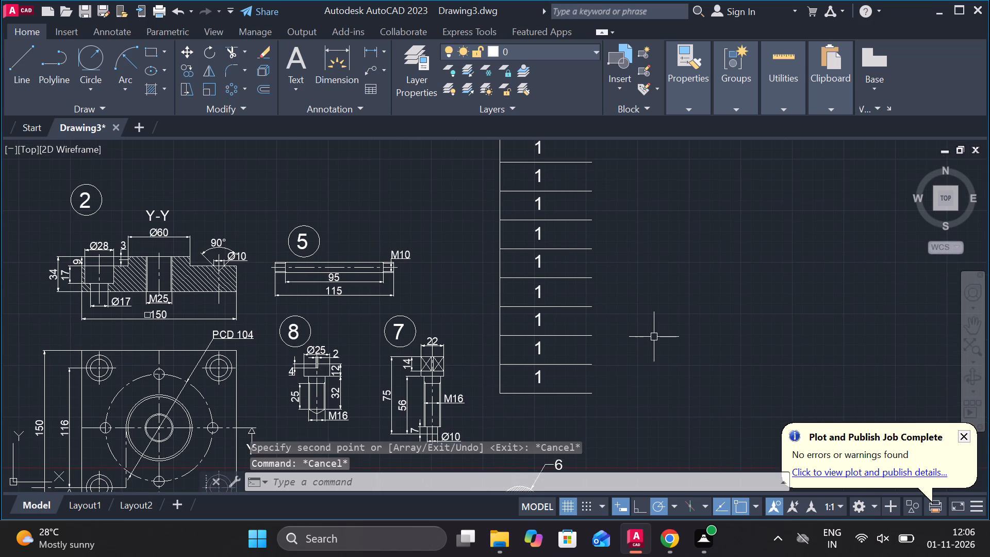
scroll(654, 337, down, 1)
middle_drag(654, 337, 648, 337)
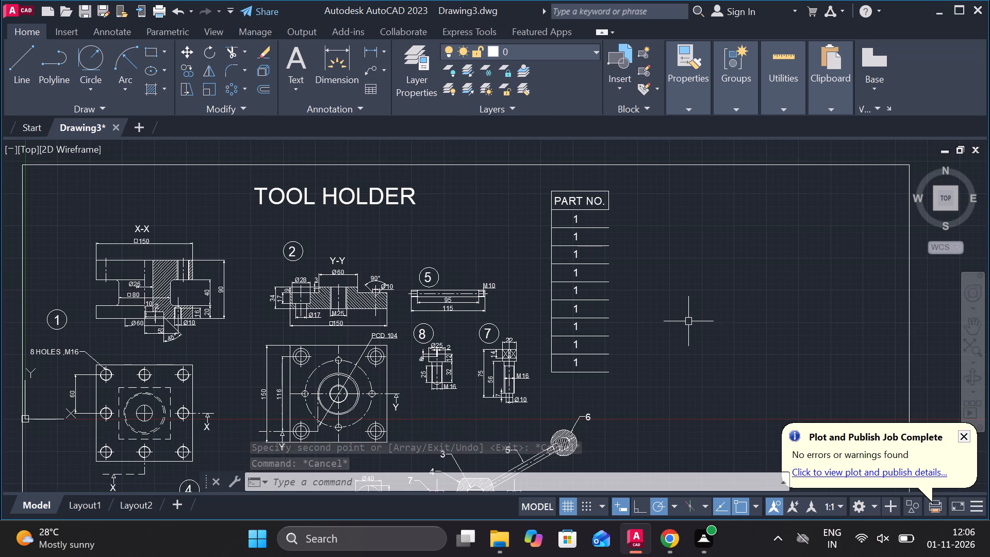
key(t)
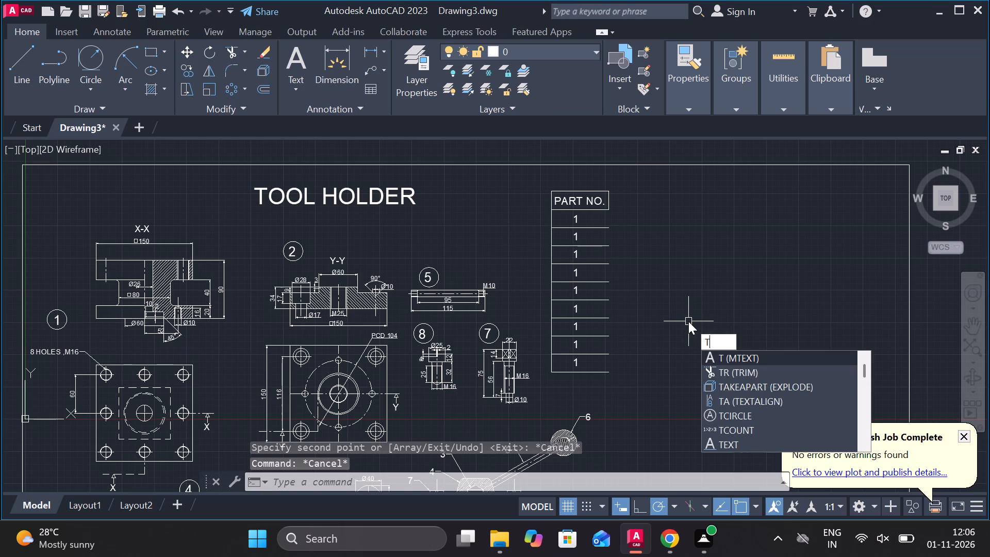
click(744, 426)
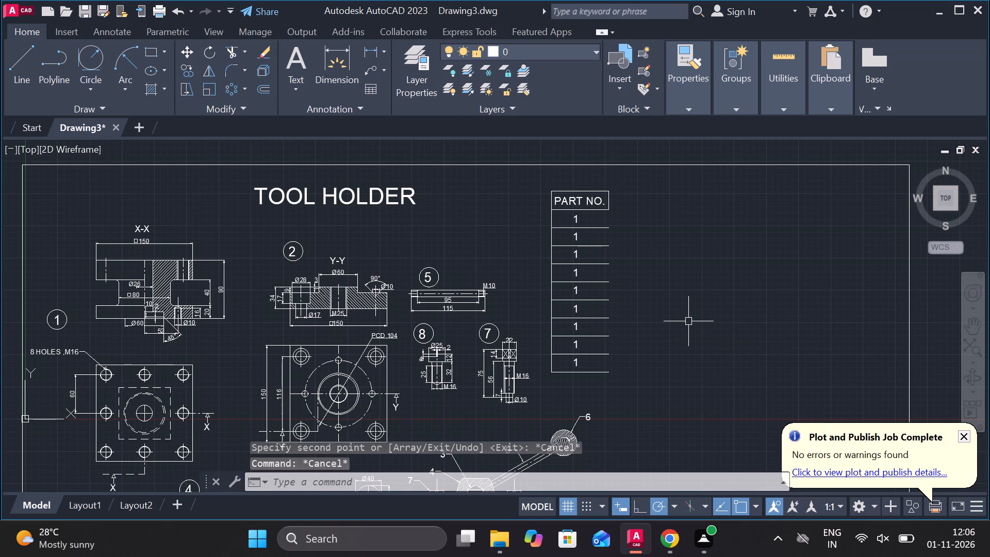
click(597, 370)
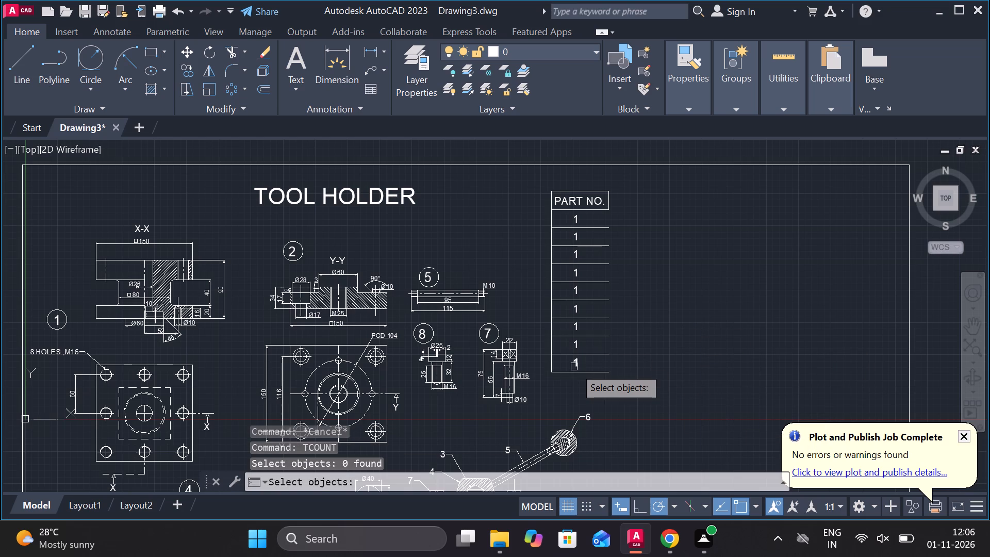
click(574, 367)
drag(595, 369, 593, 364)
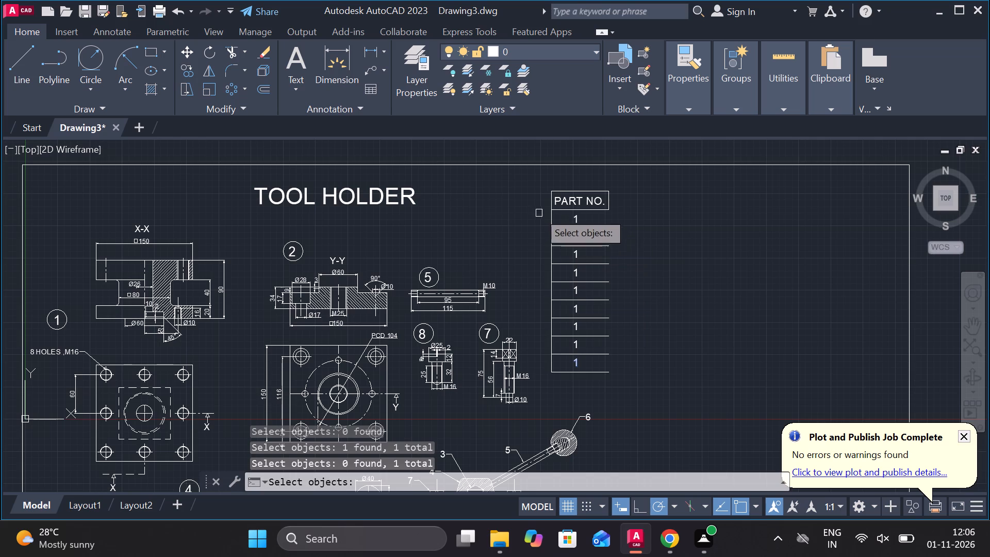
click(528, 207)
click(612, 372)
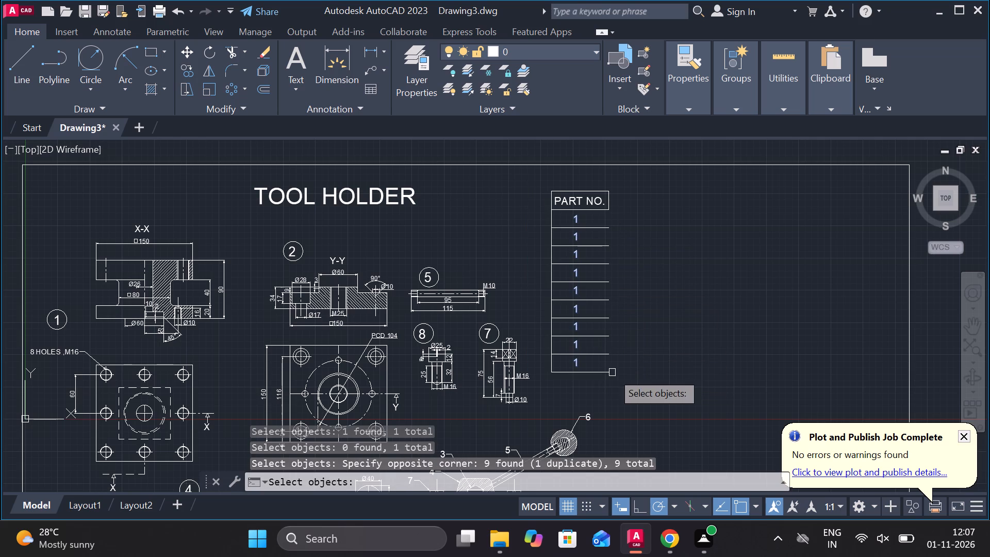
key(Return)
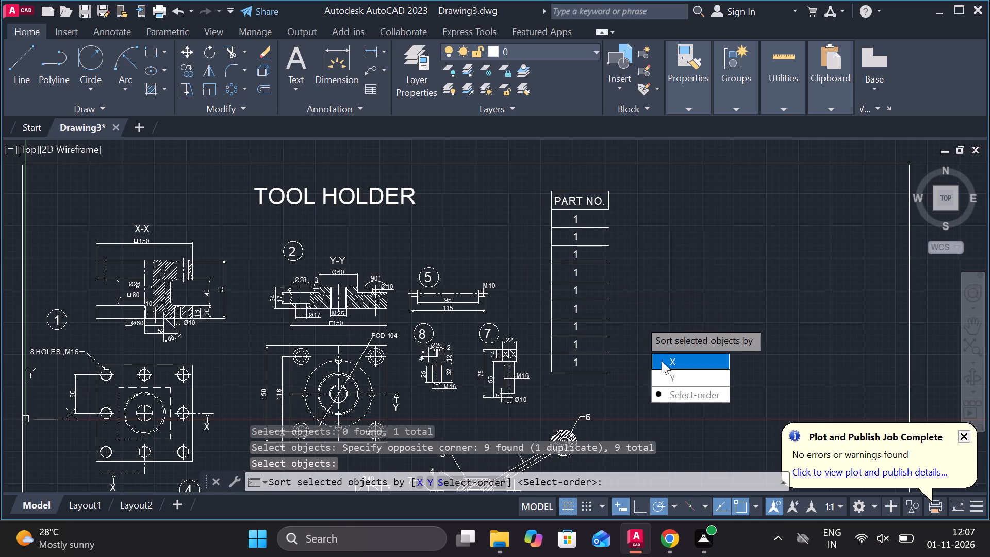
drag(670, 372, 639, 320)
key(Return)
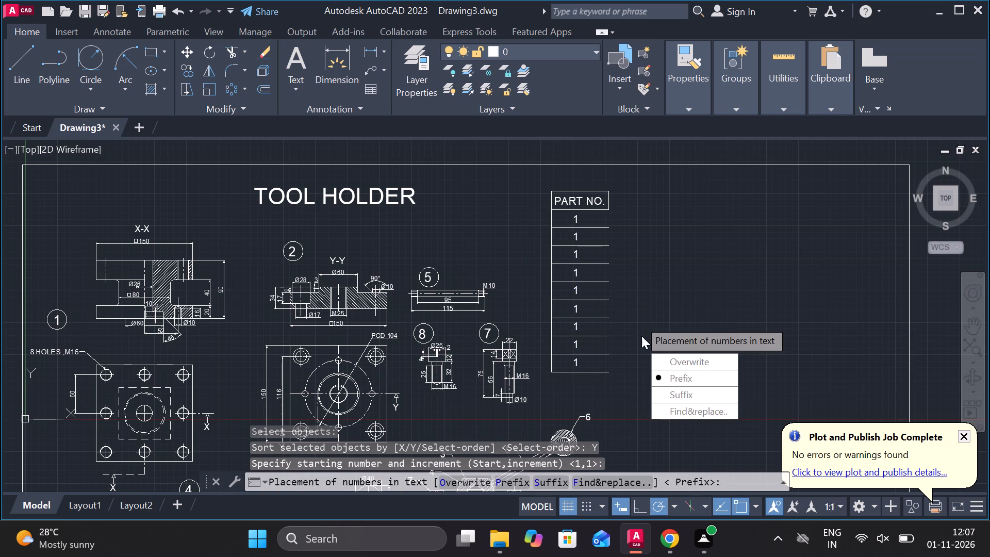
drag(676, 354, 639, 320)
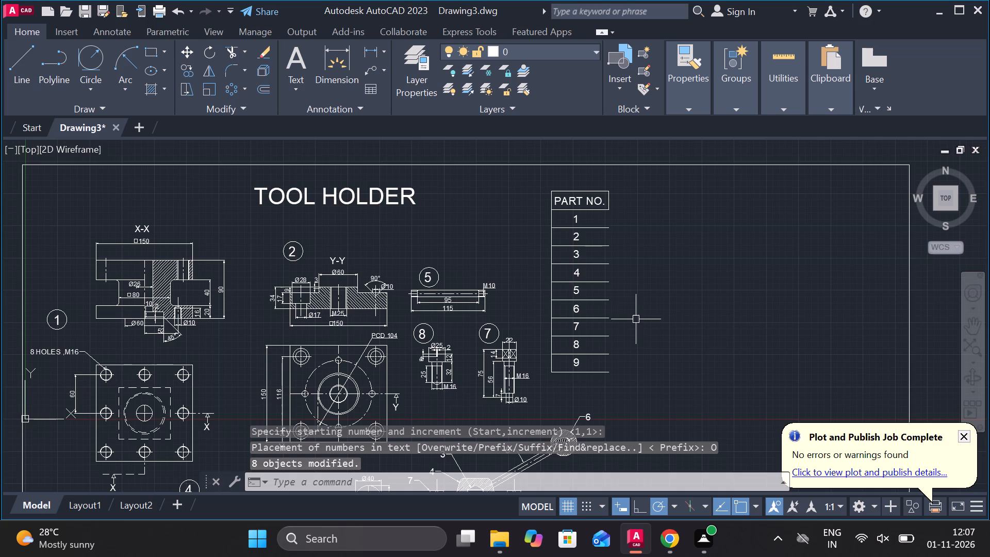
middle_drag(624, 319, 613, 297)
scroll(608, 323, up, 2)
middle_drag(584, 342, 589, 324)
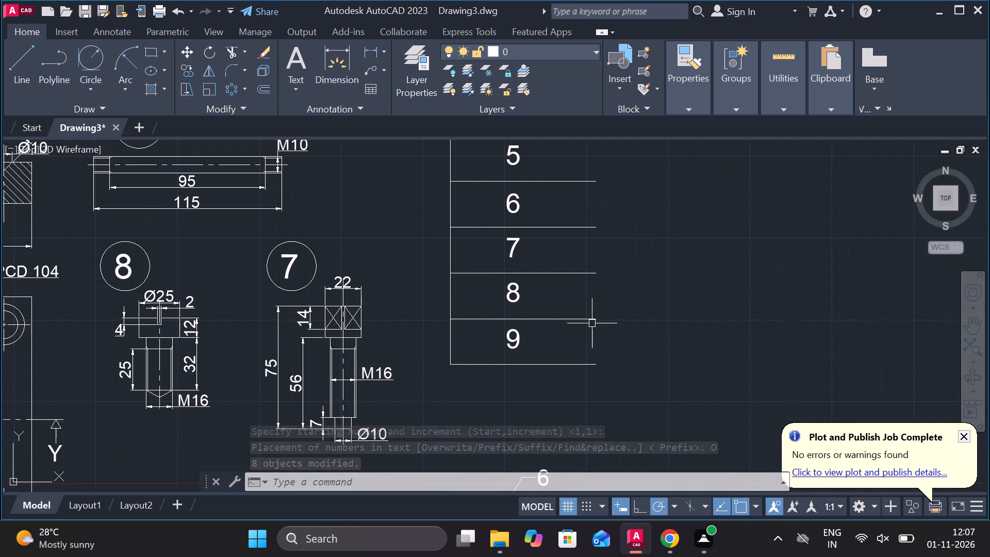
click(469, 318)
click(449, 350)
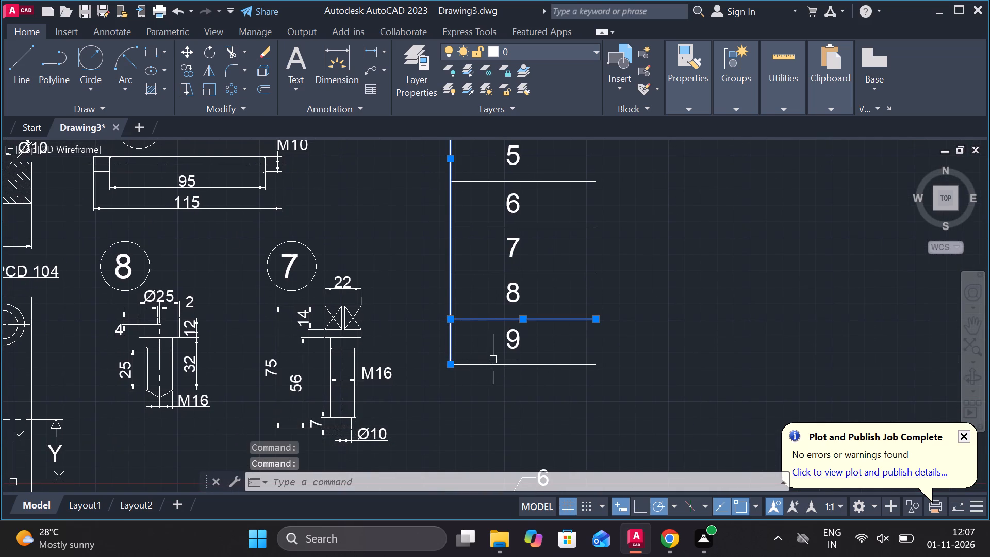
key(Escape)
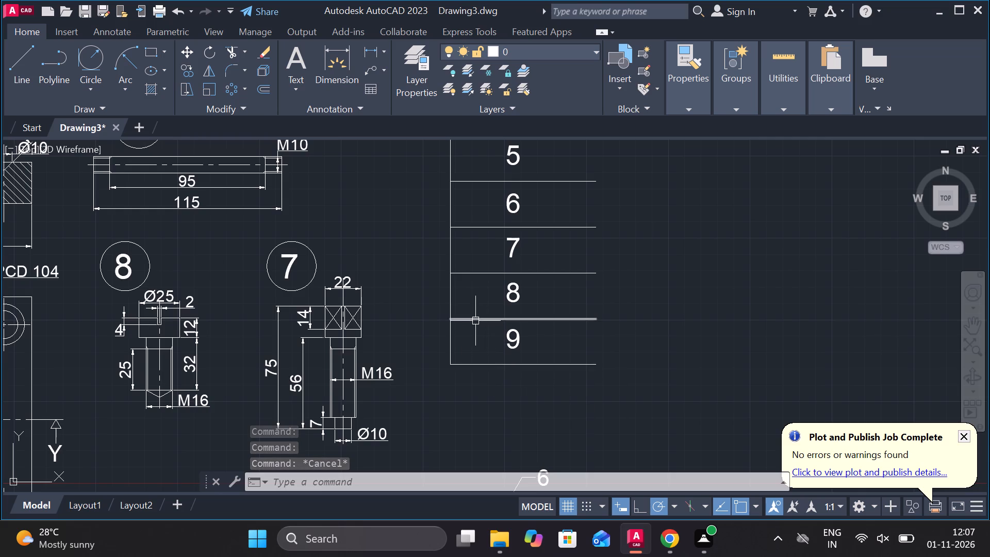
Mirror the line between rows 8 and 9 across the lowest row line, keeping the source line.
click(474, 320)
text(MI)
key(Return)
click(457, 365)
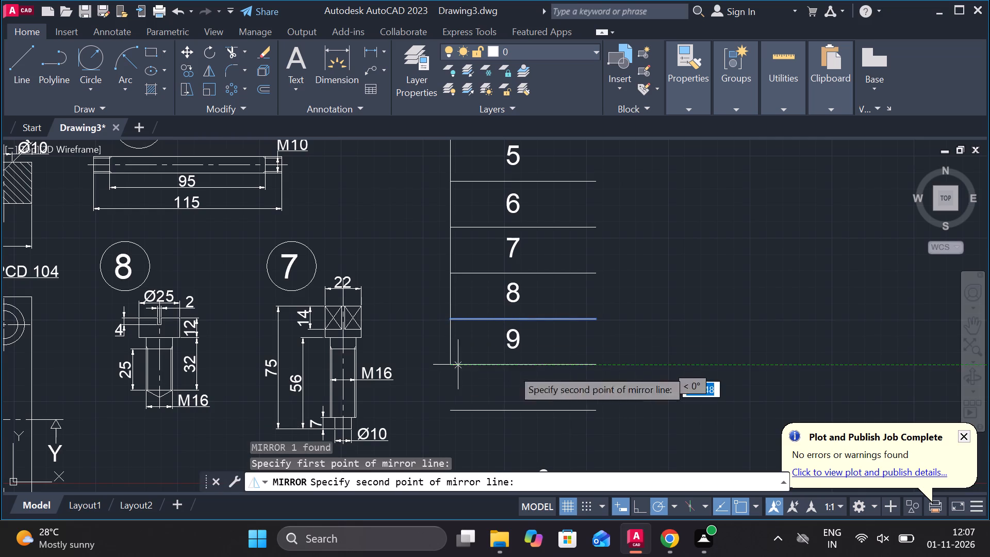
click(592, 370)
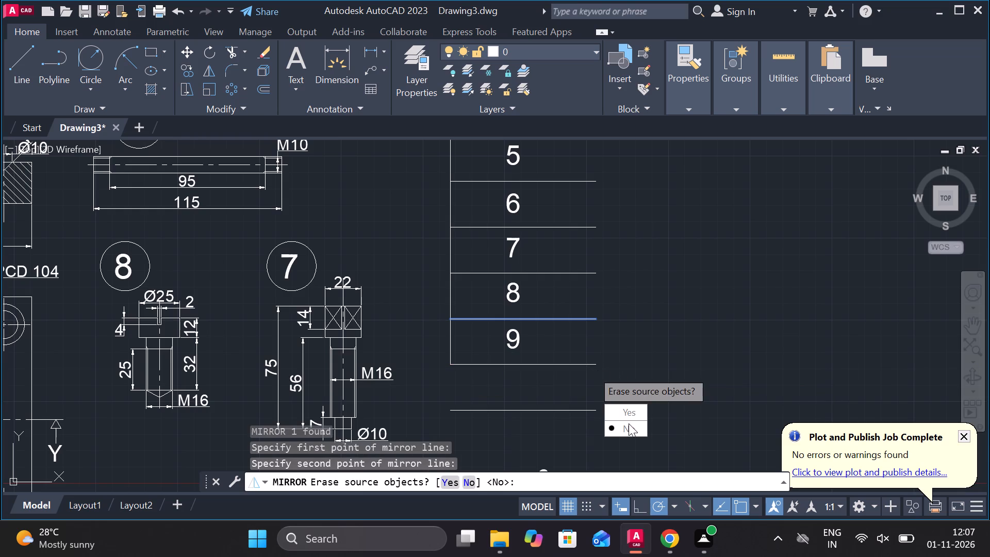
drag(629, 423, 592, 370)
Stretch the parts list's left vertical line down to the end of the new lowest row line.
click(447, 335)
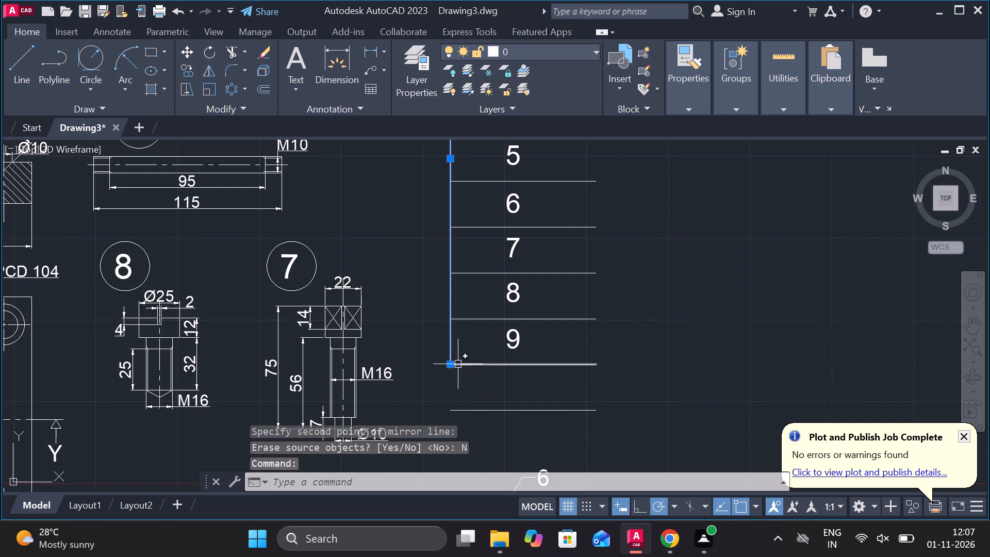
click(450, 364)
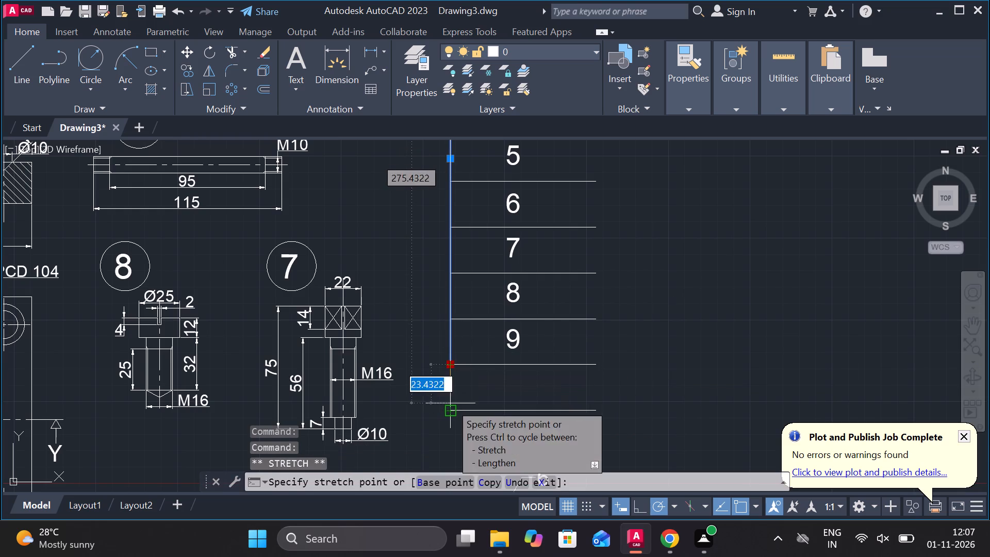
click(450, 403)
key(Escape)
Copy the number 9 straight down into the new empty row of the parts list.
click(511, 346)
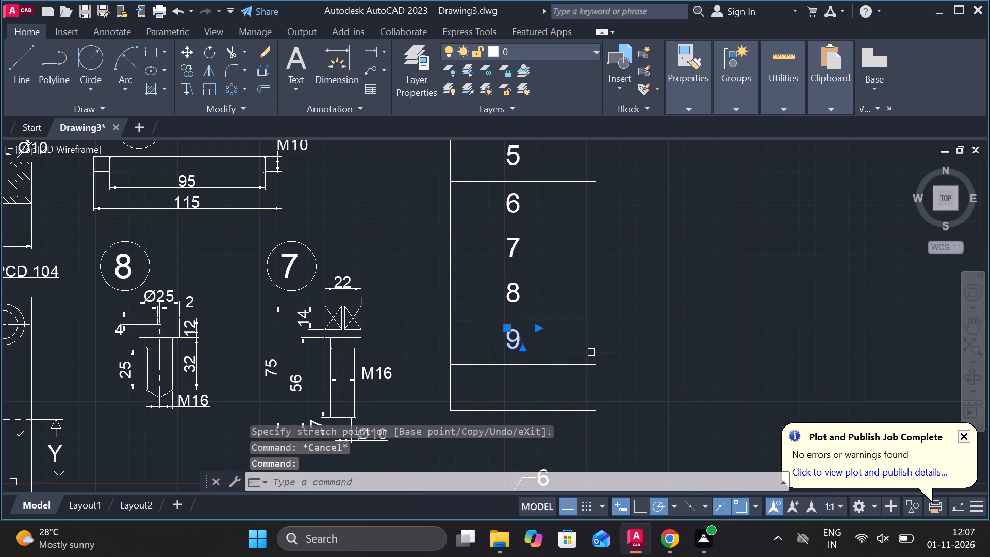
text(CO)
key(Return)
click(566, 342)
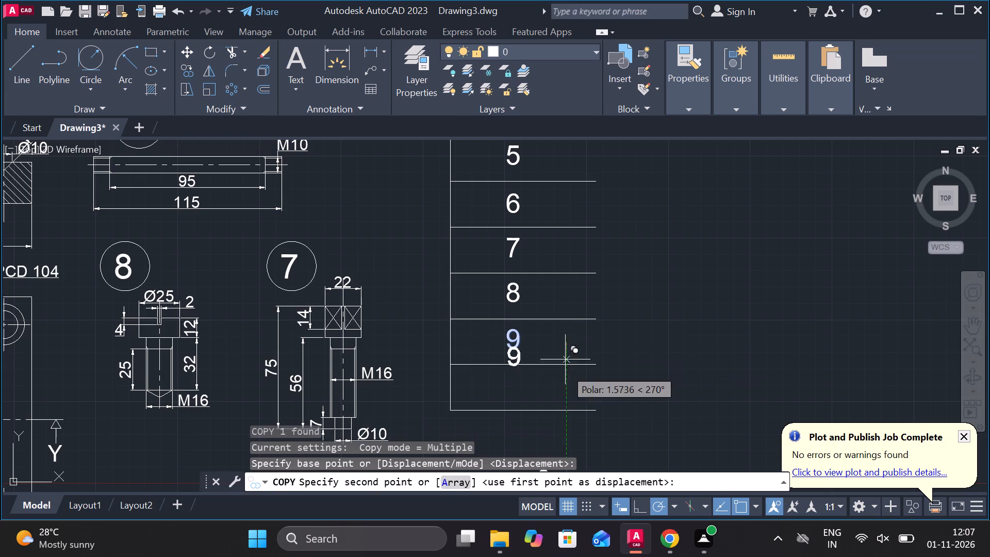
scroll(560, 386, up, 2)
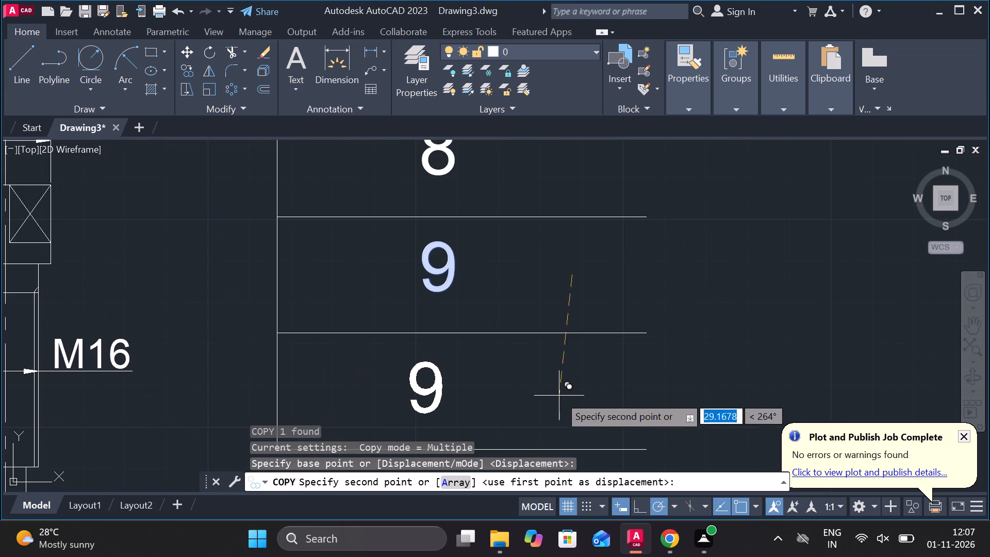
click(563, 398)
key(Escape)
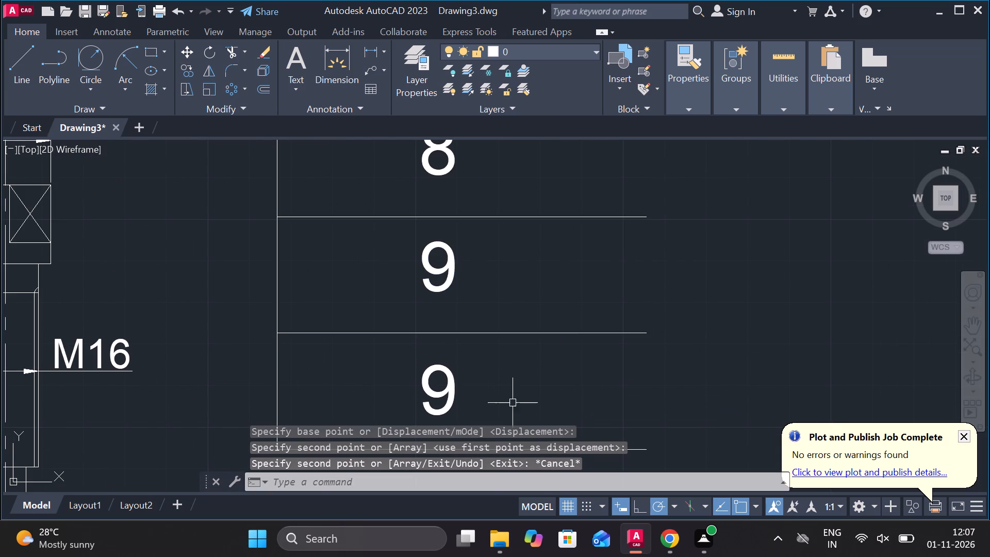
Change the copied number in the lowest row to 10.
click(459, 386)
key(Escape)
double_click(455, 375)
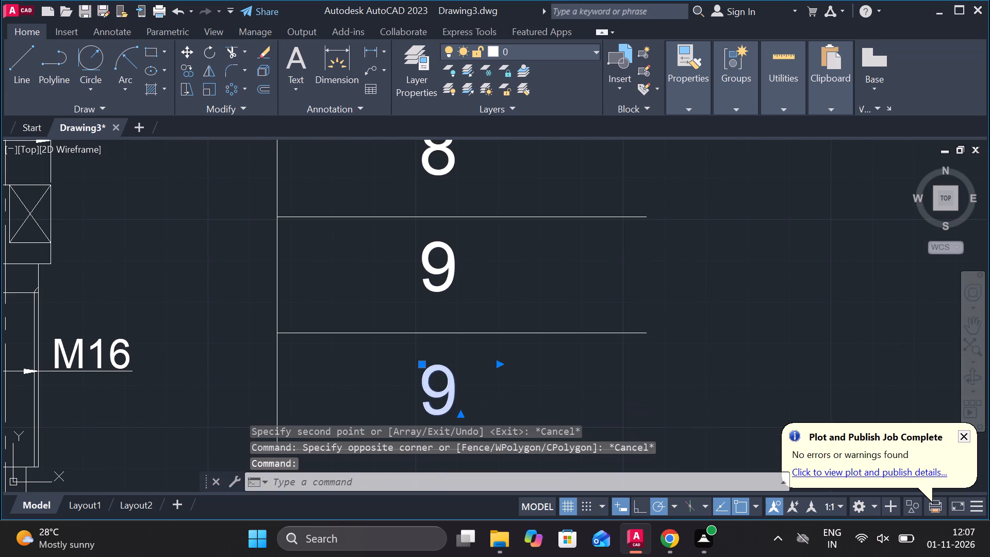
key(BackSpace)
text(10)
click(931, 88)
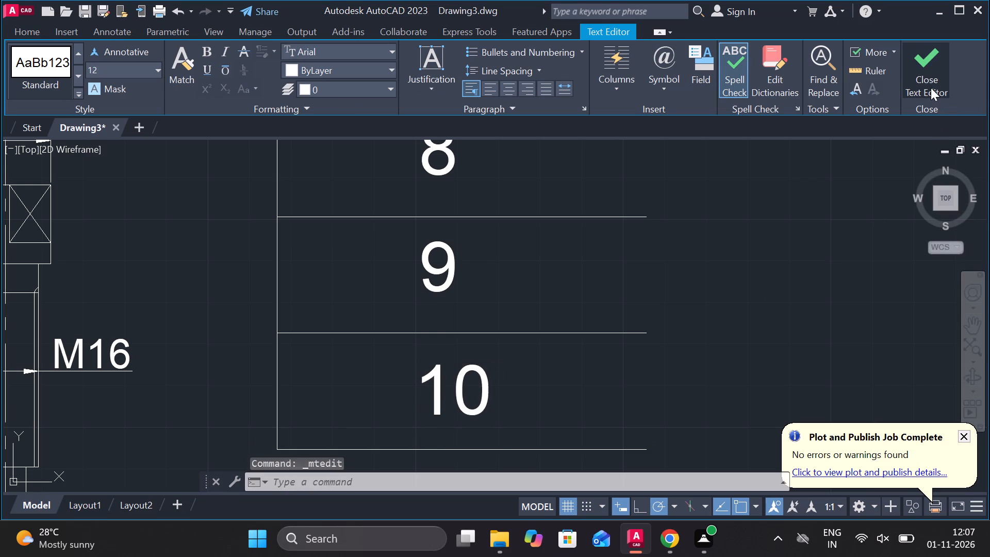
Lengthen the right side of the PART NO. frame down to the lowest row line, closing all ten rows.
scroll(568, 314, down, 5)
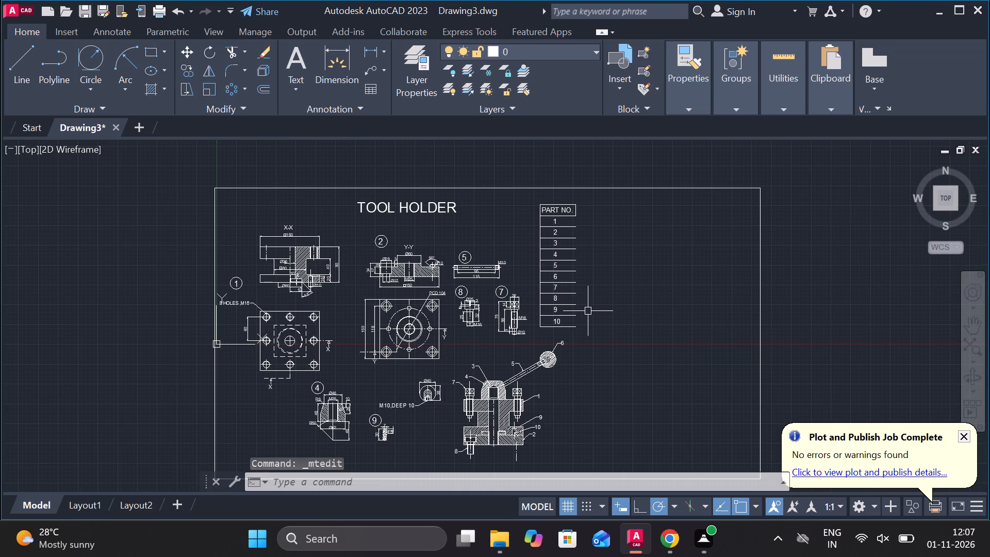
scroll(583, 249, up, 2)
click(562, 148)
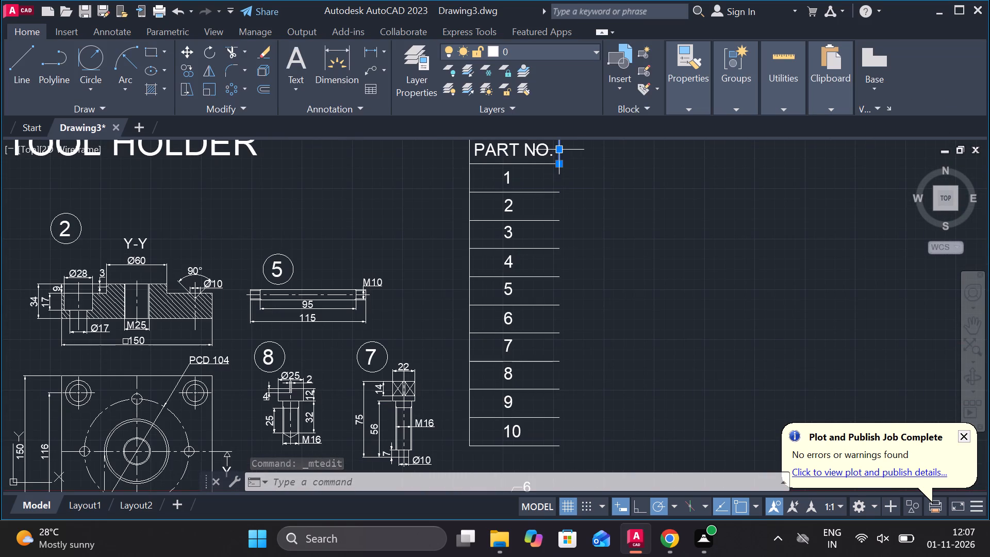
click(598, 203)
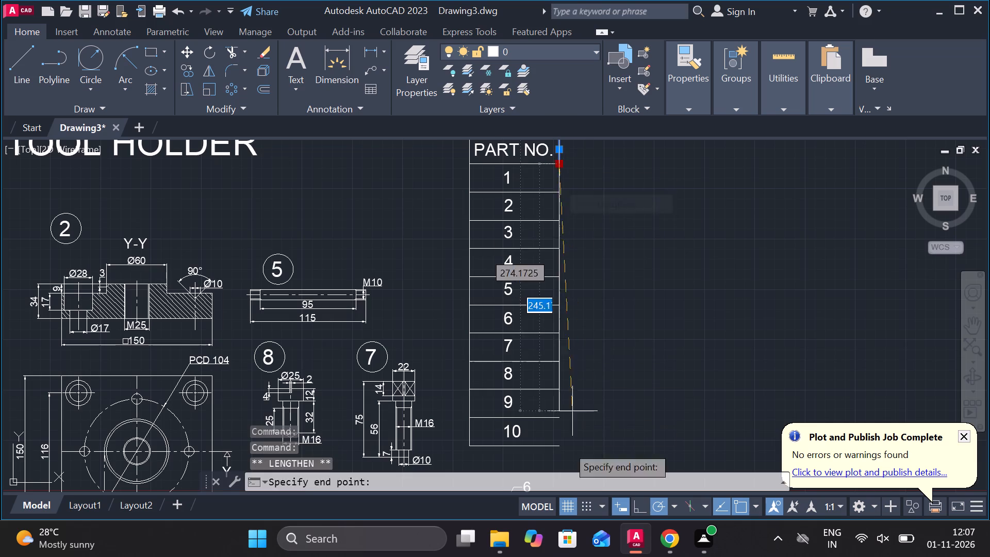
click(558, 453)
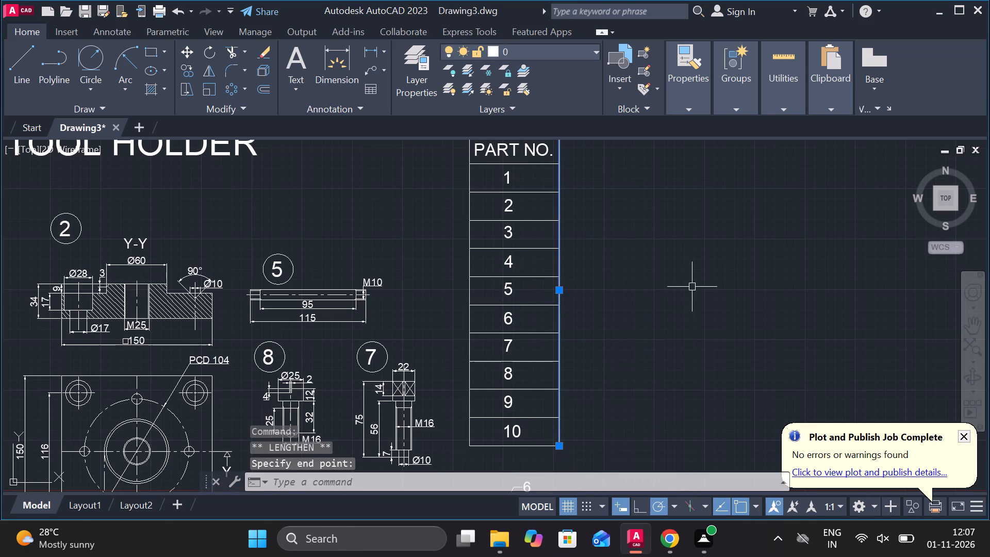
key(Escape)
Copy the PART NO. heading text horizontally to the empty space right of its frame.
middle_drag(639, 288, 604, 395)
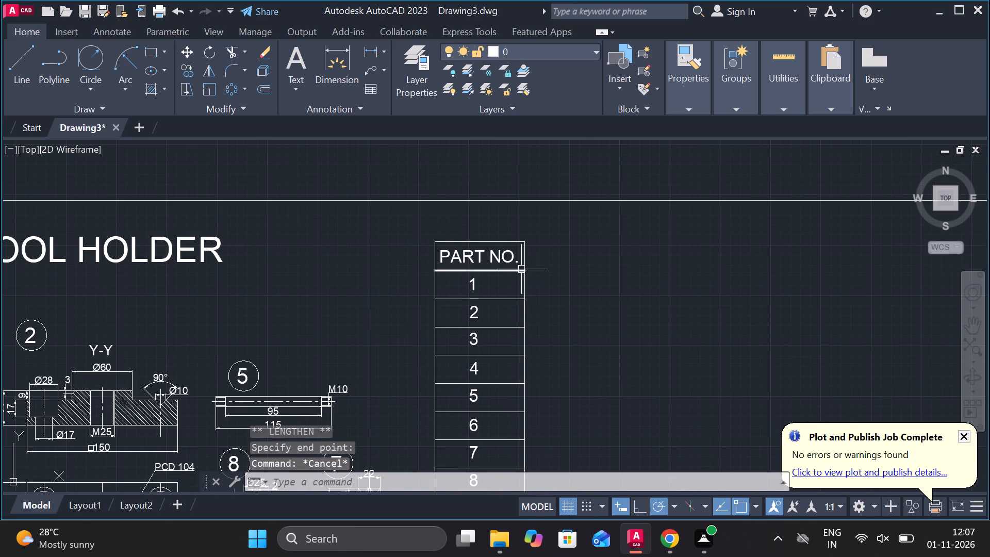
click(503, 258)
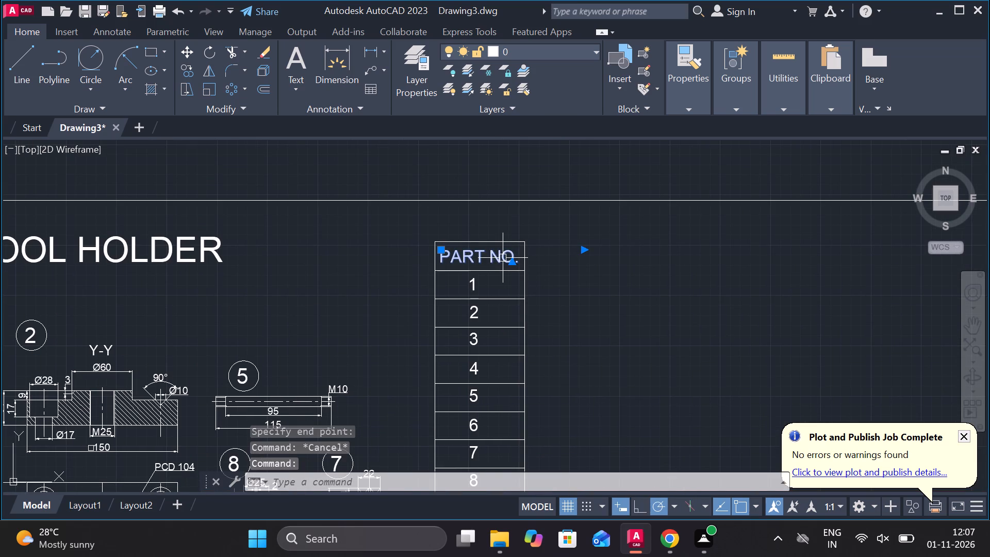
text(CO)
key(Return)
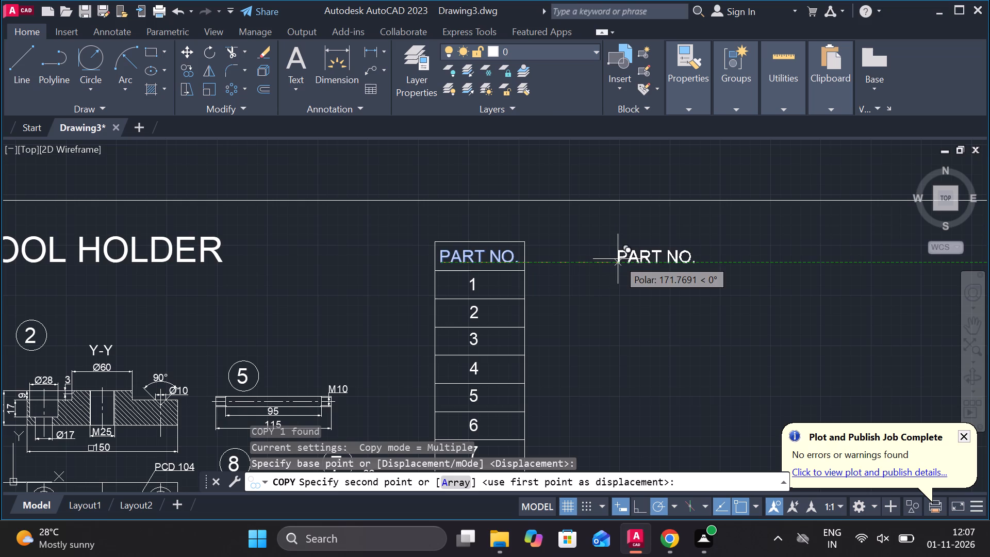
scroll(592, 257, up, 2)
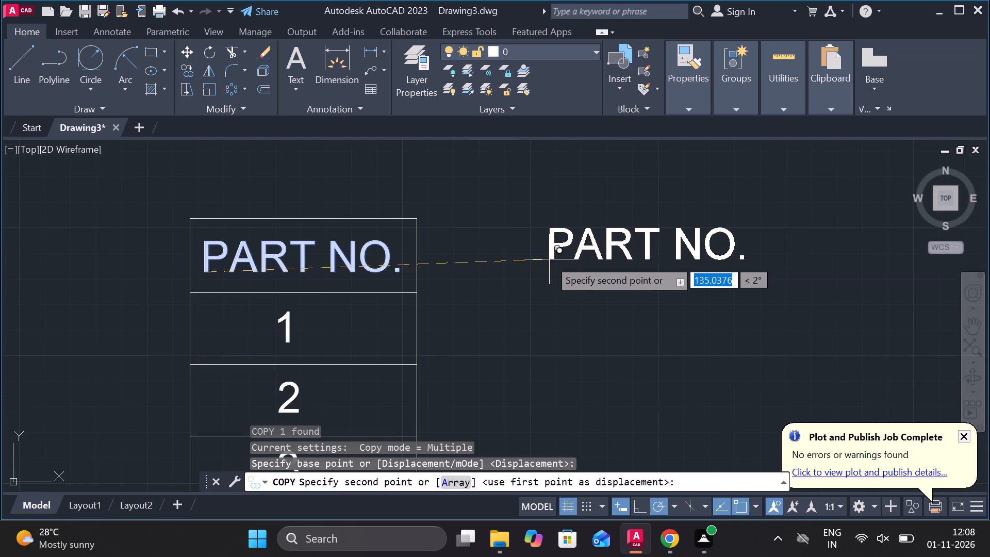
click(549, 261)
key(Escape)
Replace the copied heading's text with NAME.
scroll(601, 249, down, 1)
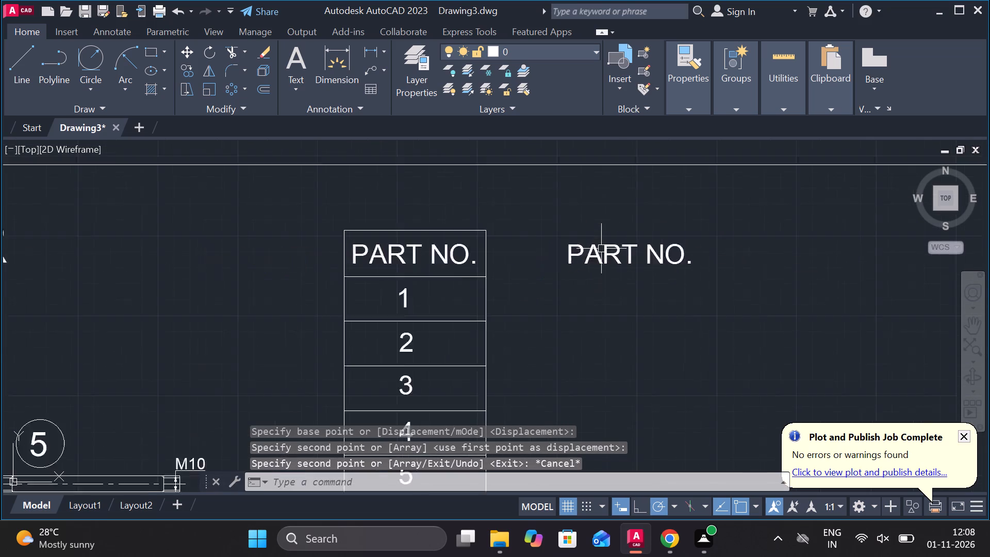
scroll(601, 249, down, 1)
double_click(605, 253)
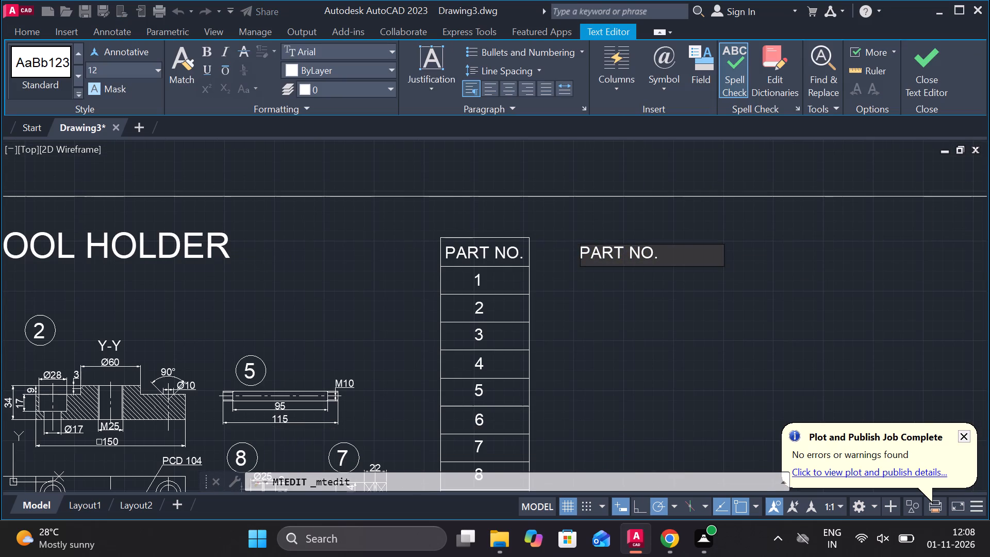
key(Right)
key(Right)
key(Right)
key(Right)
key(Right)
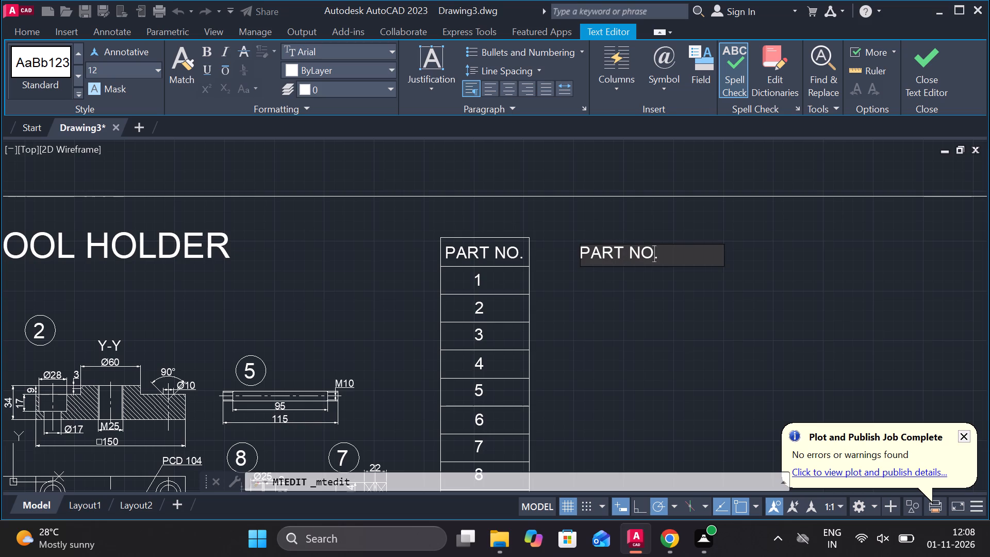
key(Right)
key(BackSpace)
key(BackSpace)
key(BackSpace)
key(BackSpace)
key(BackSpace)
key(BackSpace)
key(BackSpace)
key(BackSpace)
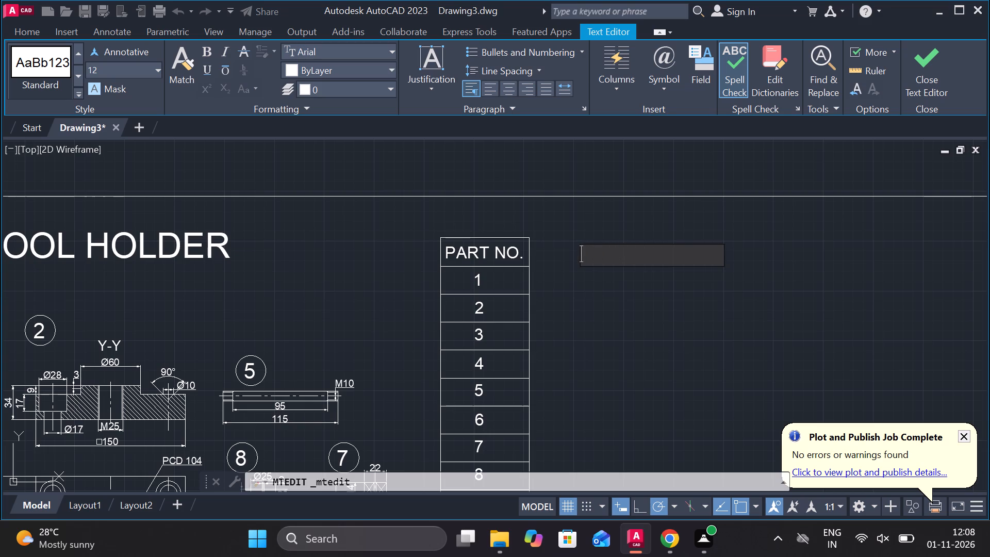
text(NAME)
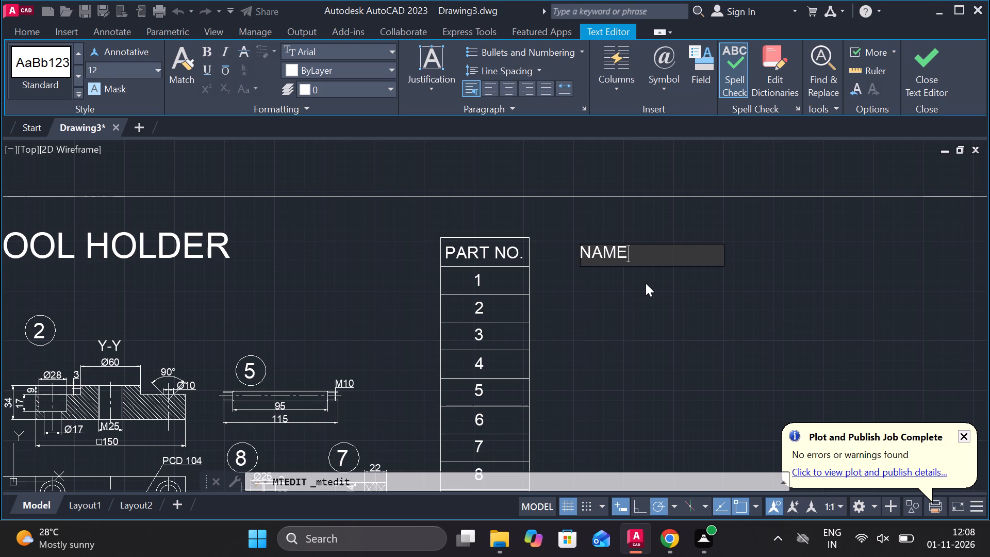
click(646, 283)
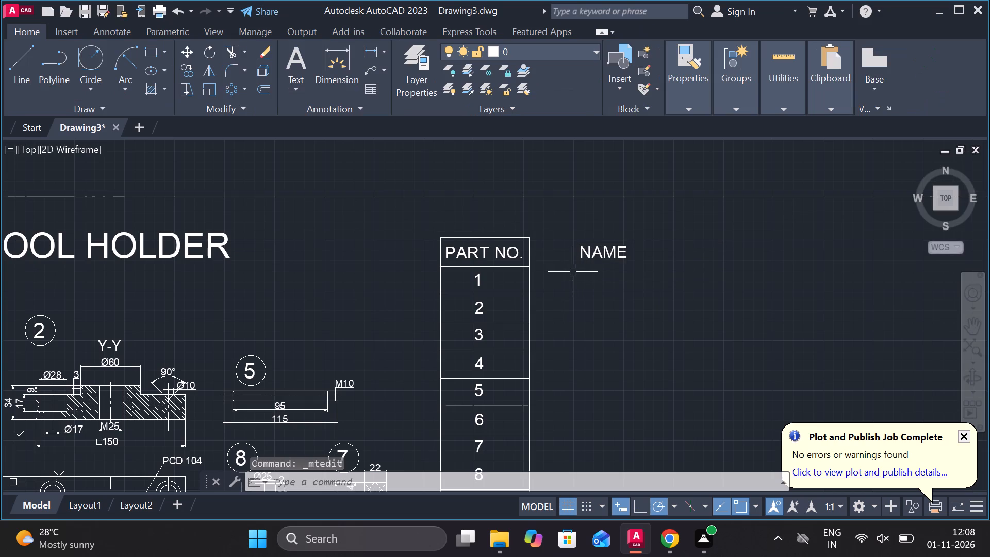
Lengthen the top line of the PART NO. frame to the right by about 363 units, past the NAME heading.
click(506, 239)
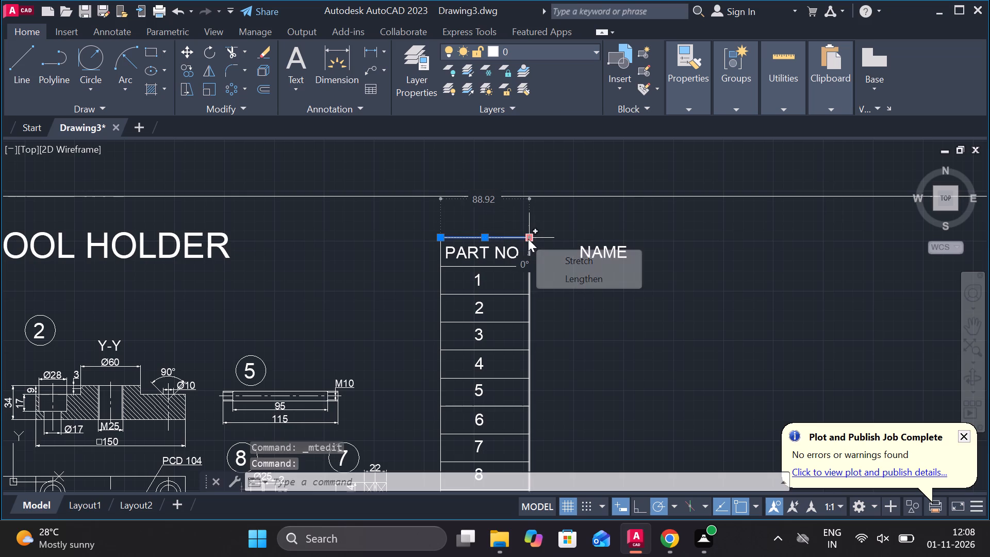
click(580, 275)
scroll(580, 275, down, 2)
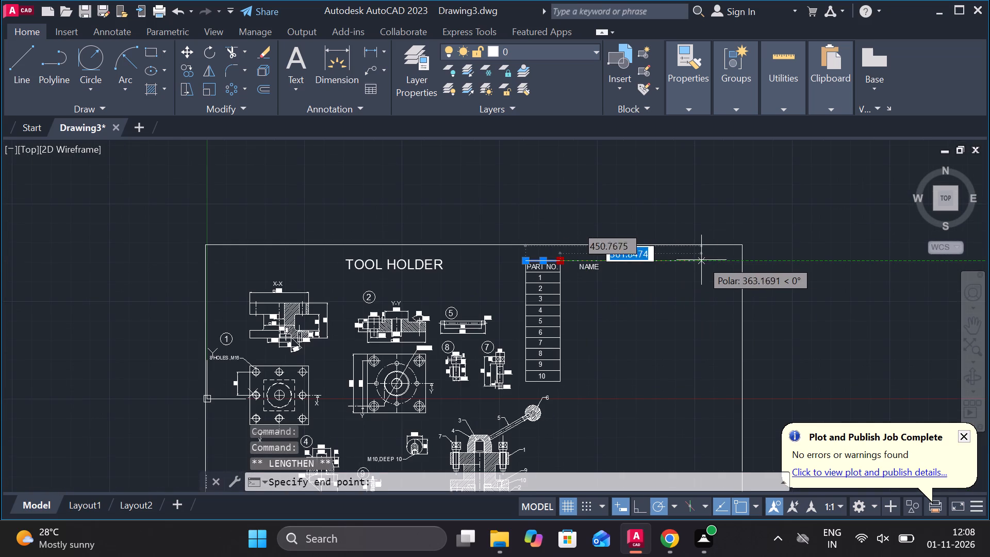
click(702, 261)
key(Escape)
Draw a vertical line from the extended top line, right of the NAME heading, straight down to below row 10.
scroll(517, 291, up, 2)
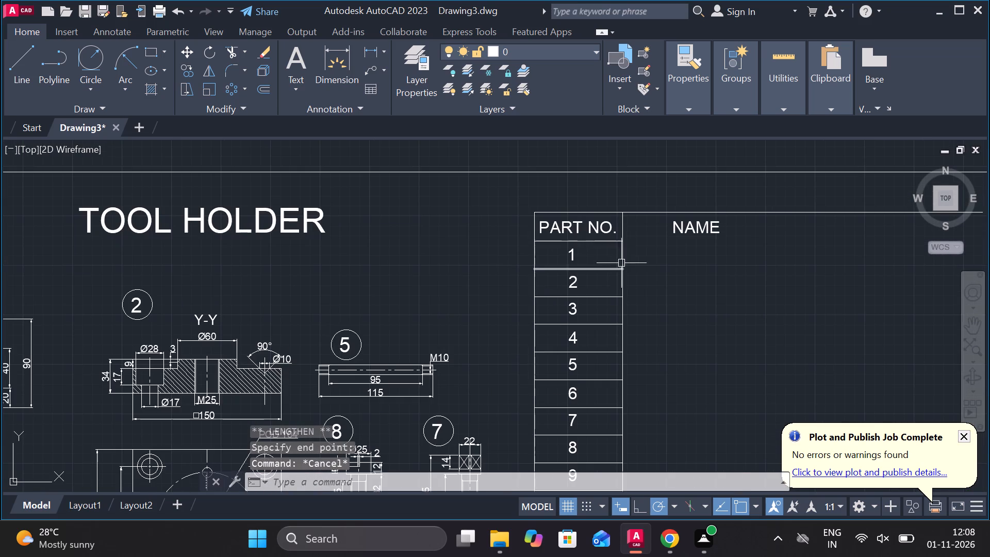
scroll(663, 270, down, 2)
middle_drag(667, 278, 657, 278)
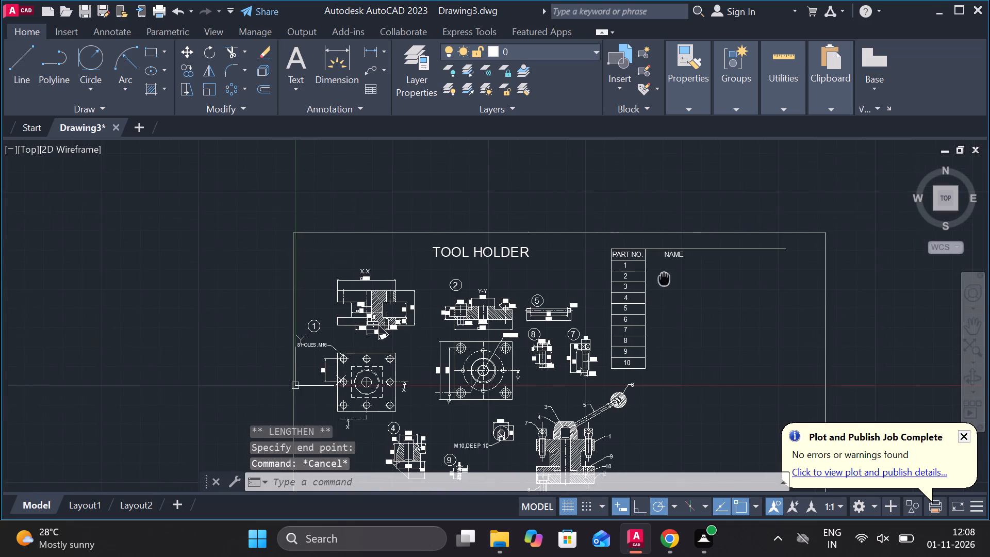
middle_drag(657, 278, 602, 277)
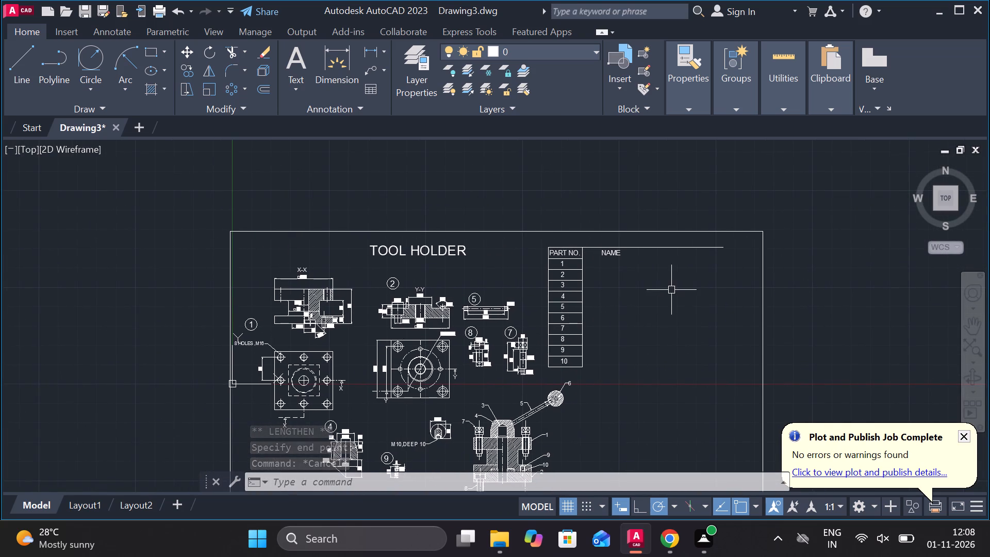
scroll(627, 282, up, 2)
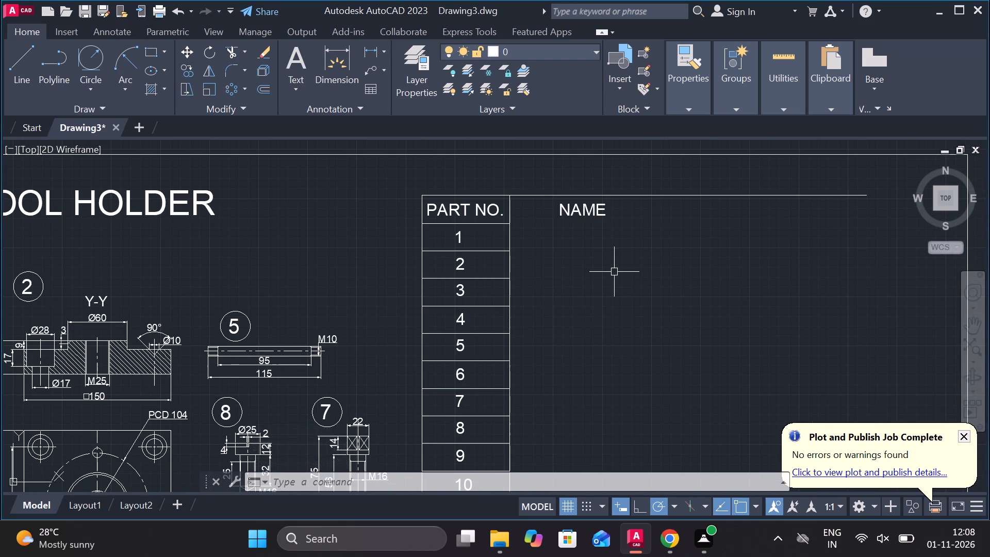
key(l)
key(Return)
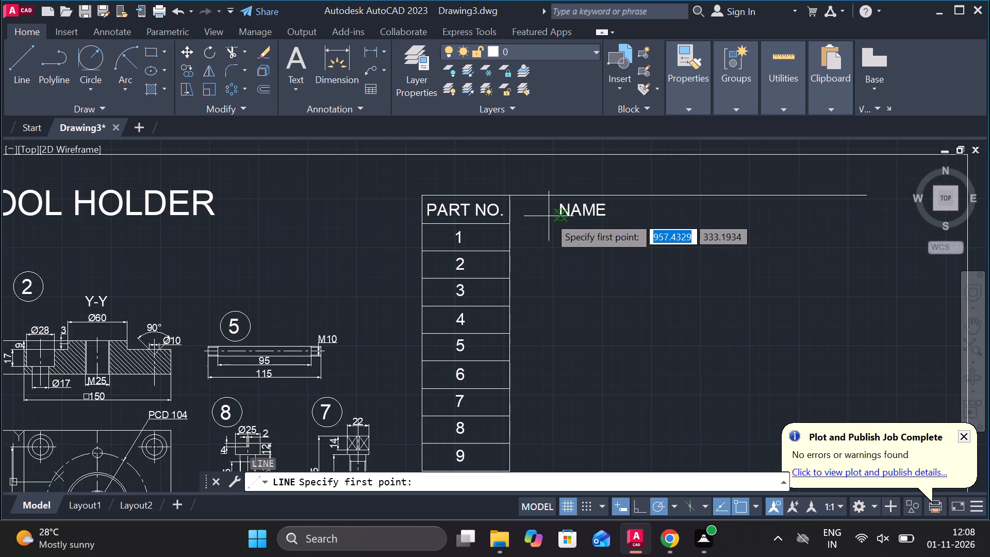
scroll(552, 214, up, 2)
scroll(778, 224, down, 2)
middle_drag(778, 244, 736, 245)
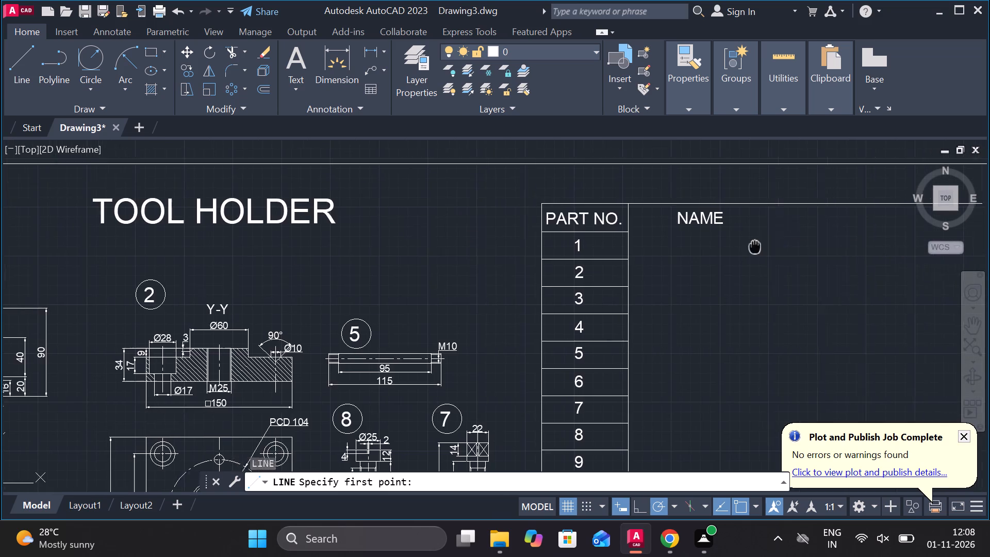
middle_drag(736, 245, 530, 222)
click(635, 189)
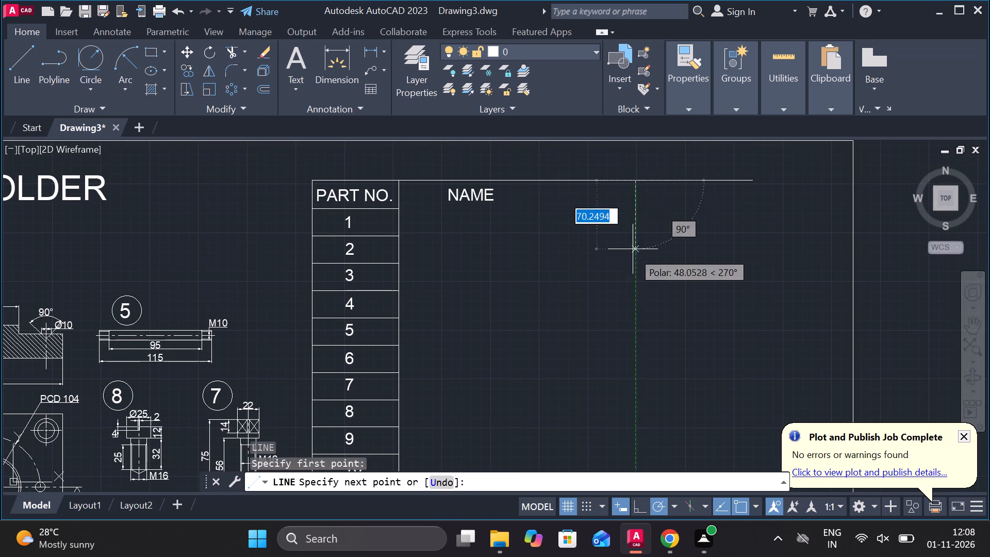
scroll(633, 253, down, 2)
click(629, 365)
key(Escape)
Extend the row lines from under the headings through the line above row 10 across to the new vertical line.
scroll(465, 307, up, 1)
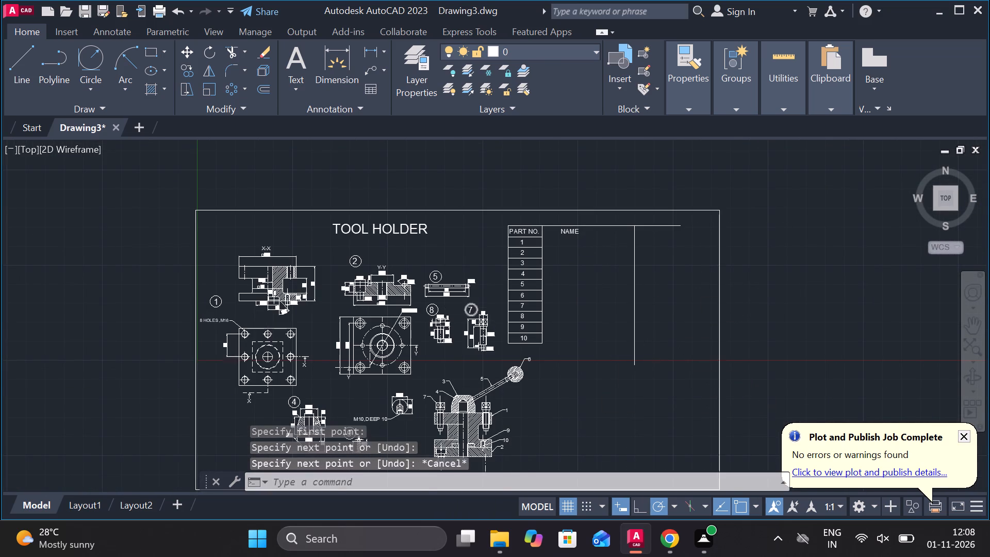
key(Escape)
text(EX)
key(space)
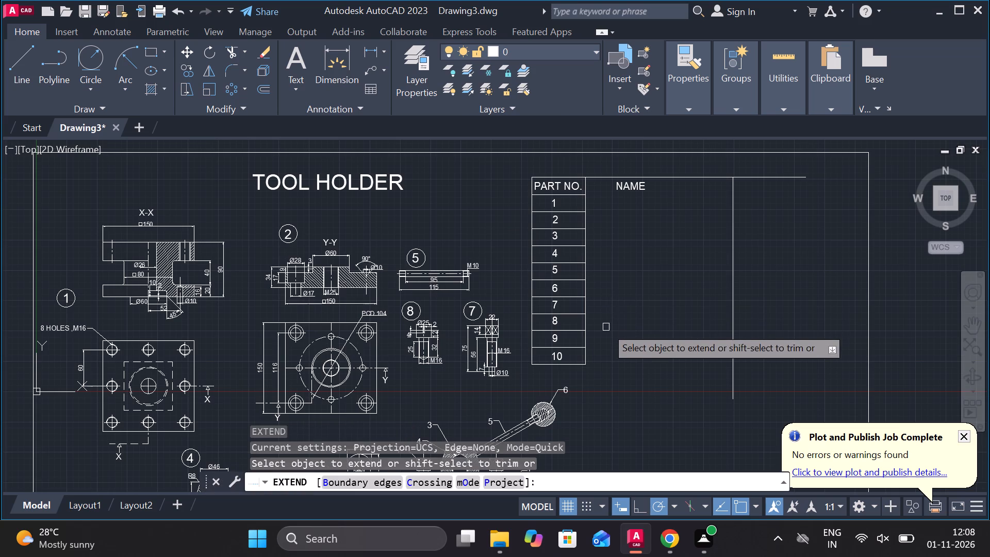
click(576, 353)
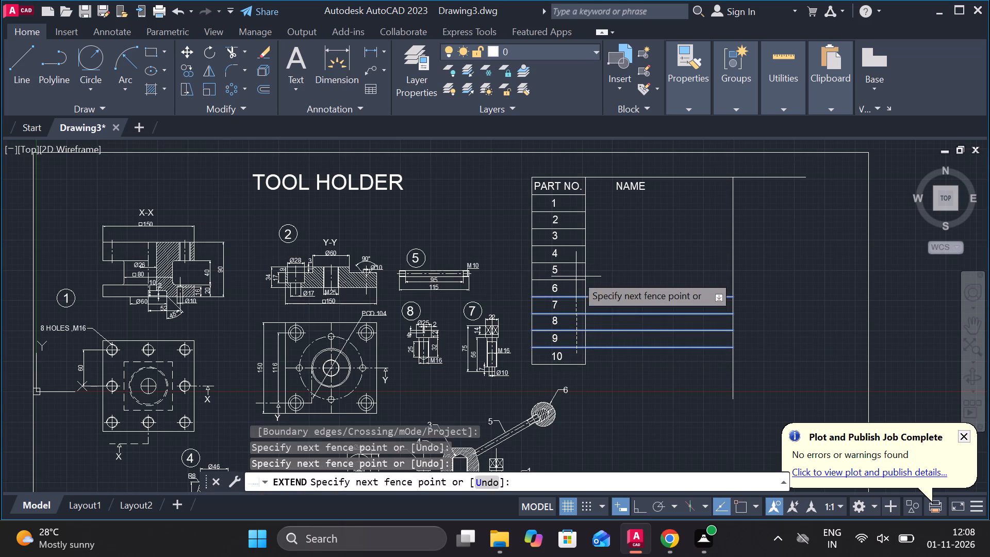
click(571, 206)
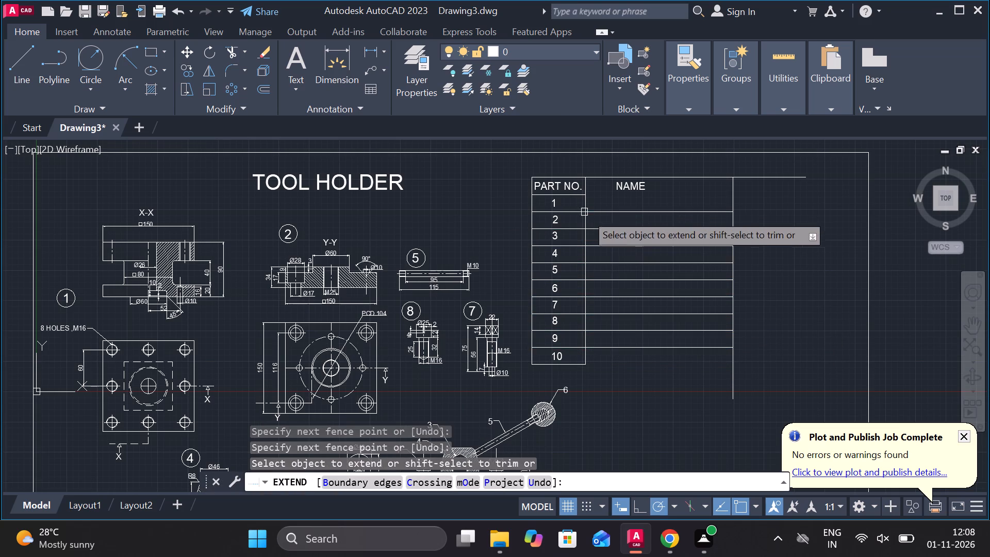
click(573, 191)
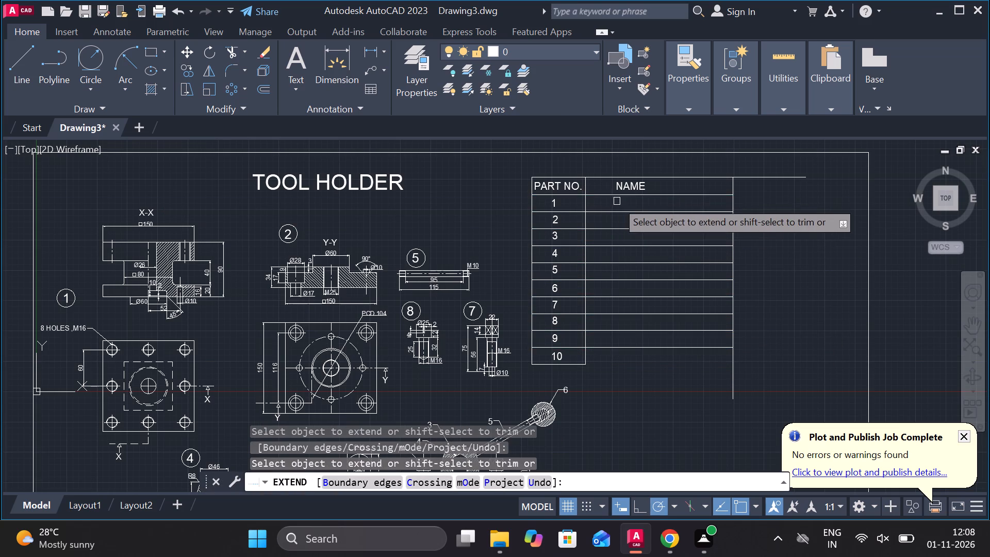
key(Escape)
Copy the NAME heading text into row 1 of the NAME column, near the column's left edge.
scroll(631, 205, up, 2)
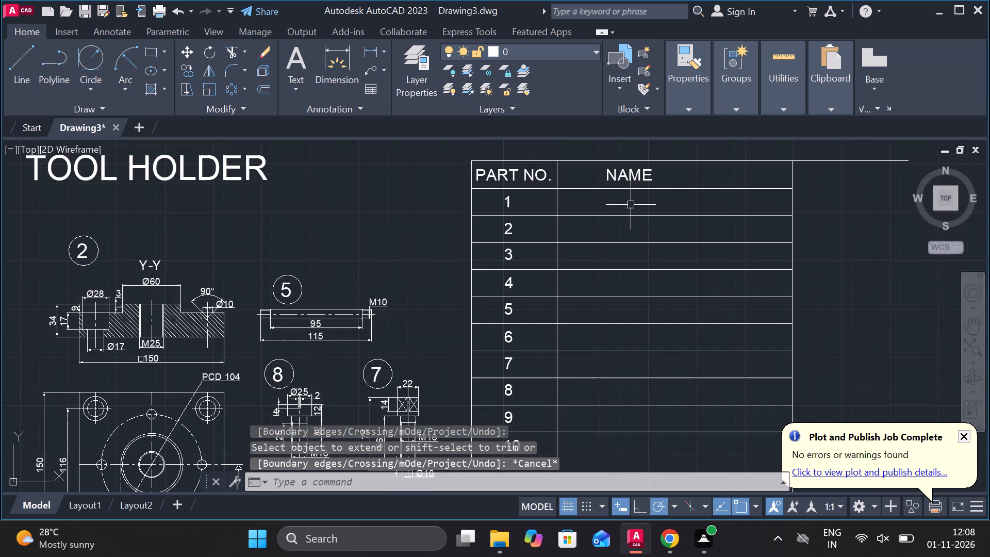
middle_drag(662, 244, 654, 325)
click(631, 238)
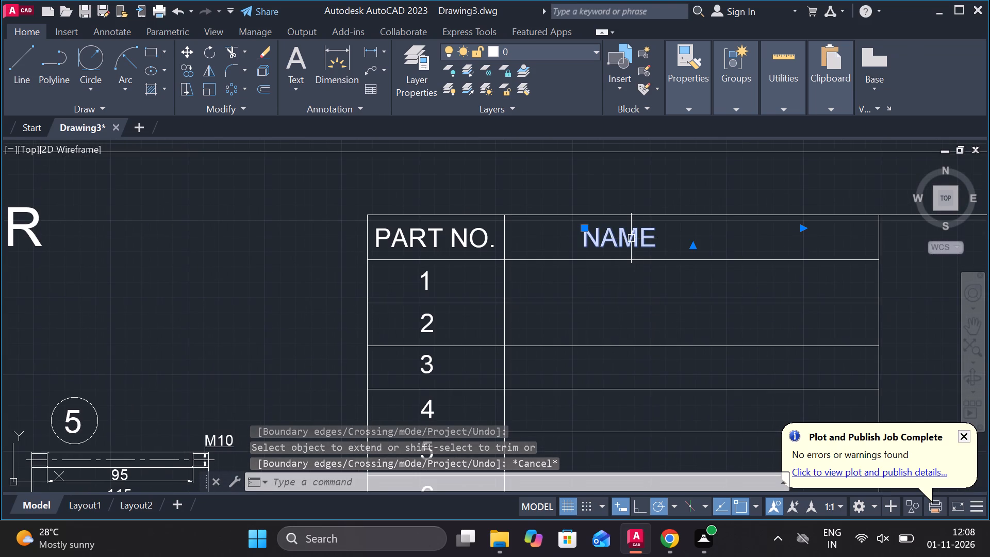
text(CO)
key(Return)
click(631, 238)
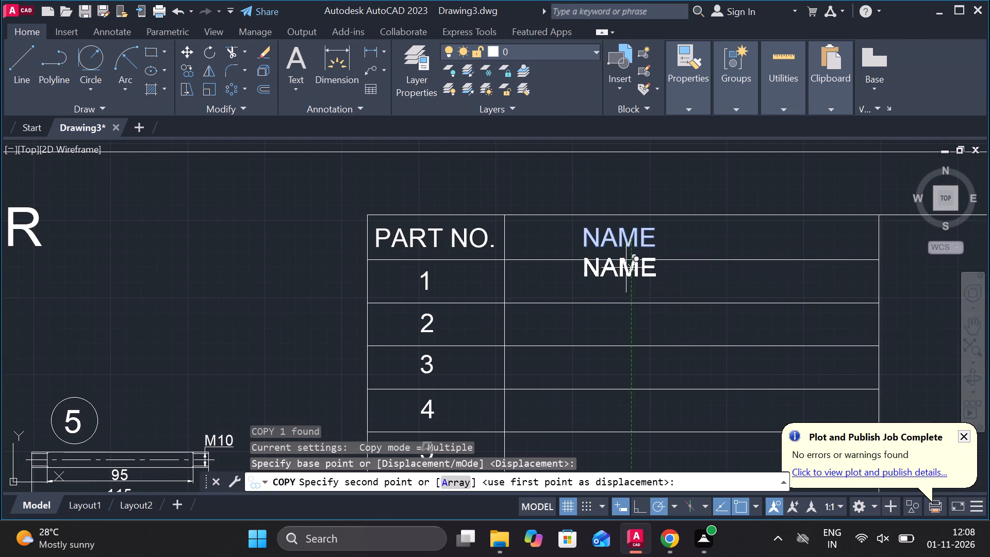
scroll(573, 283, up, 2)
click(573, 282)
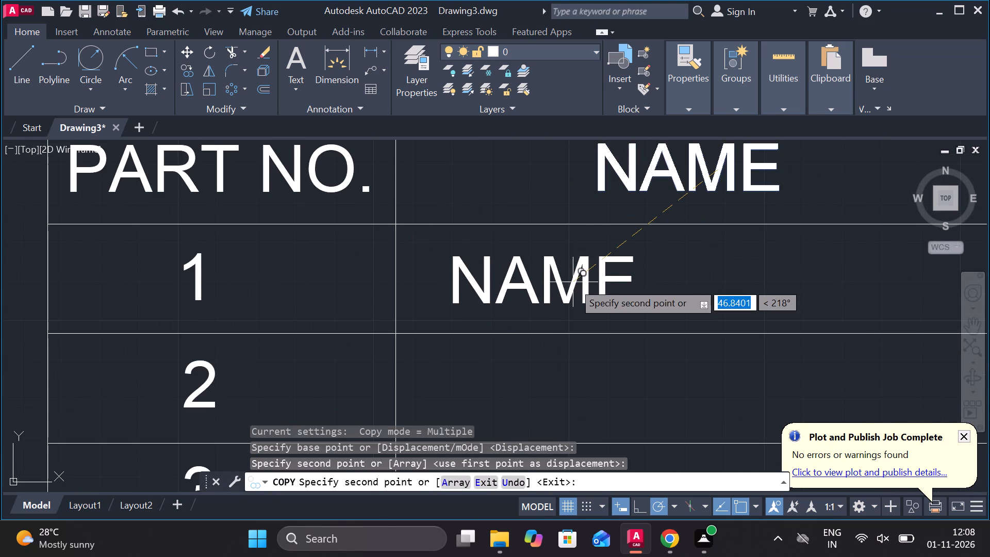
scroll(573, 282, down, 1)
key(Escape)
Copy the row 1 NAME text straight down into rows 2 to 6, level with each part number.
click(569, 284)
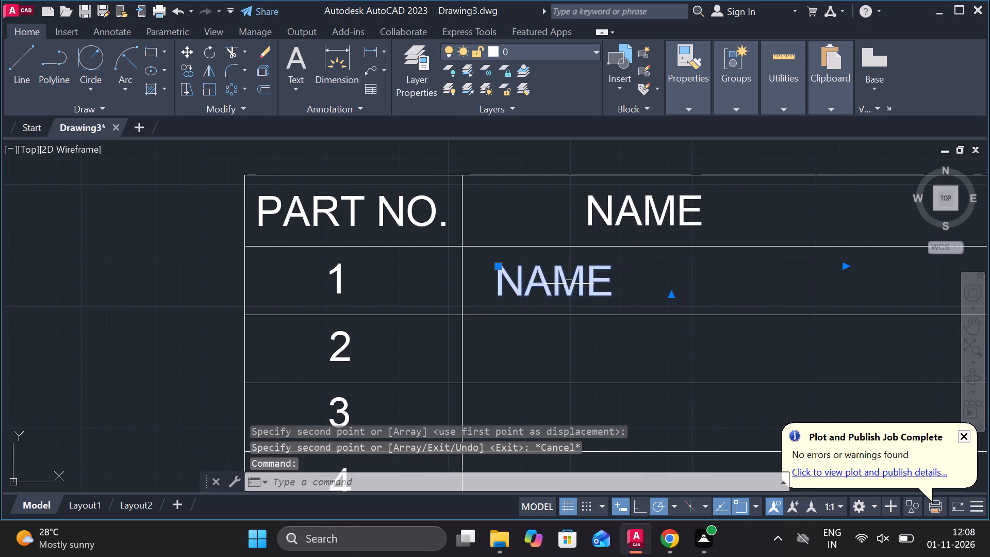
text(CO)
key(Return)
click(569, 284)
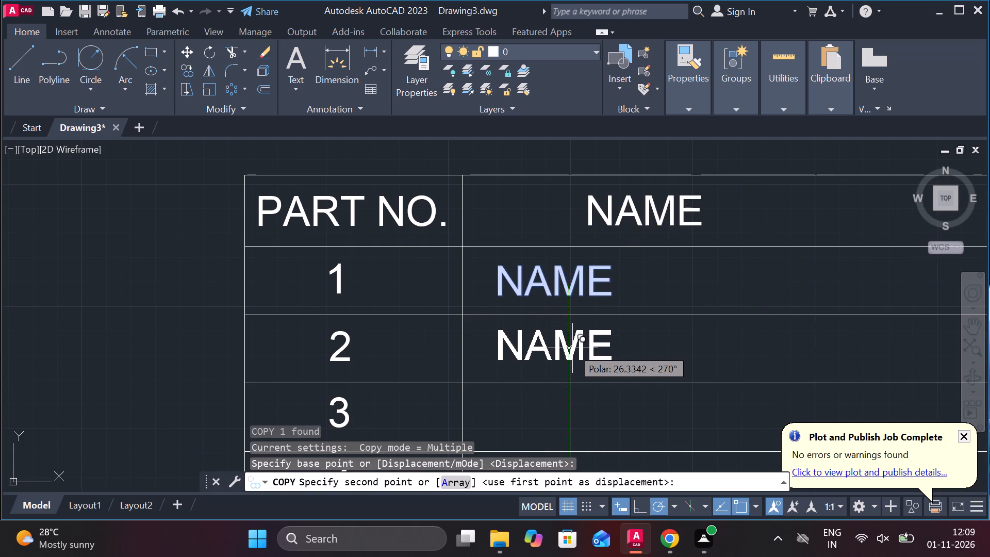
click(572, 351)
middle_drag(572, 351, 572, 352)
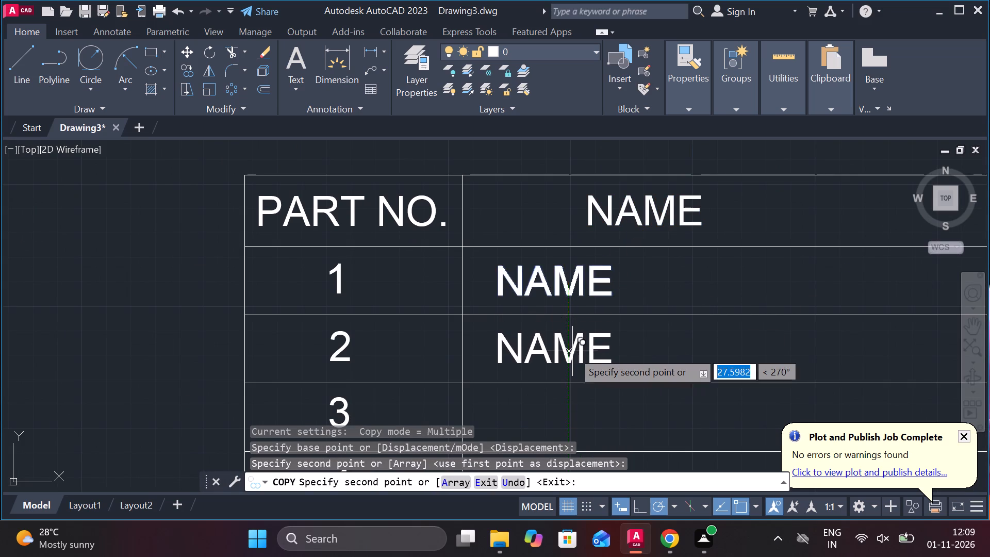
middle_drag(572, 352, 564, 309)
click(570, 374)
middle_drag(569, 374, 566, 249)
click(566, 319)
scroll(566, 326, down, 1)
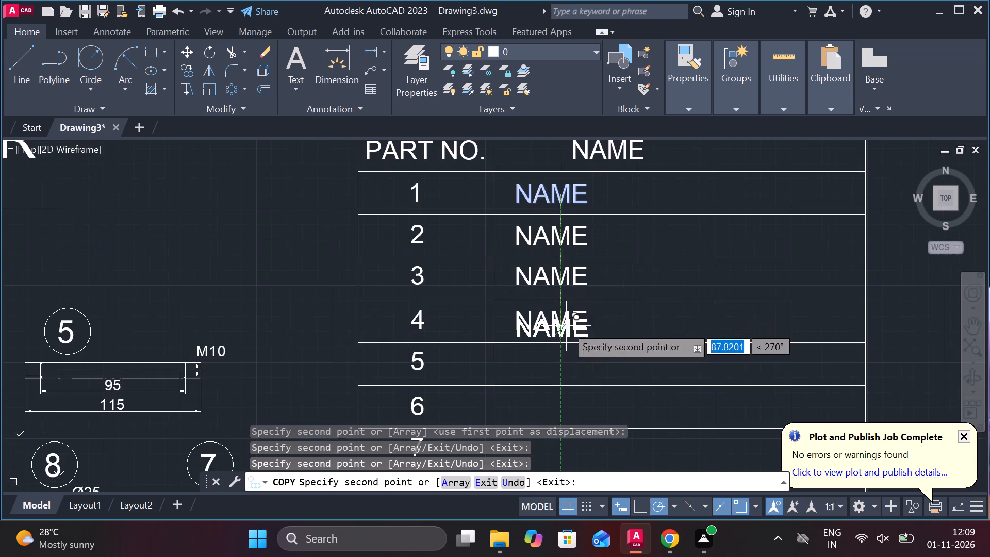
middle_drag(551, 362, 547, 317)
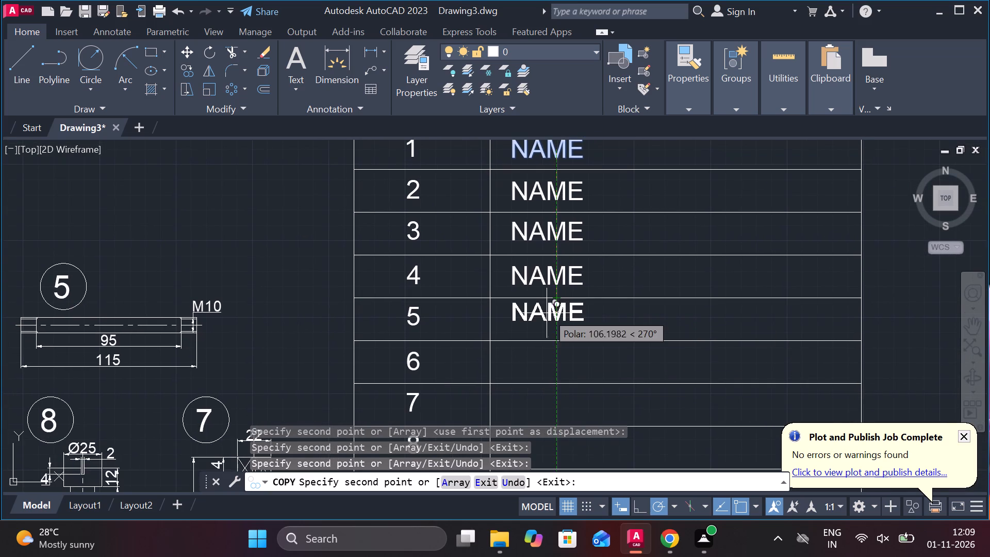
click(548, 320)
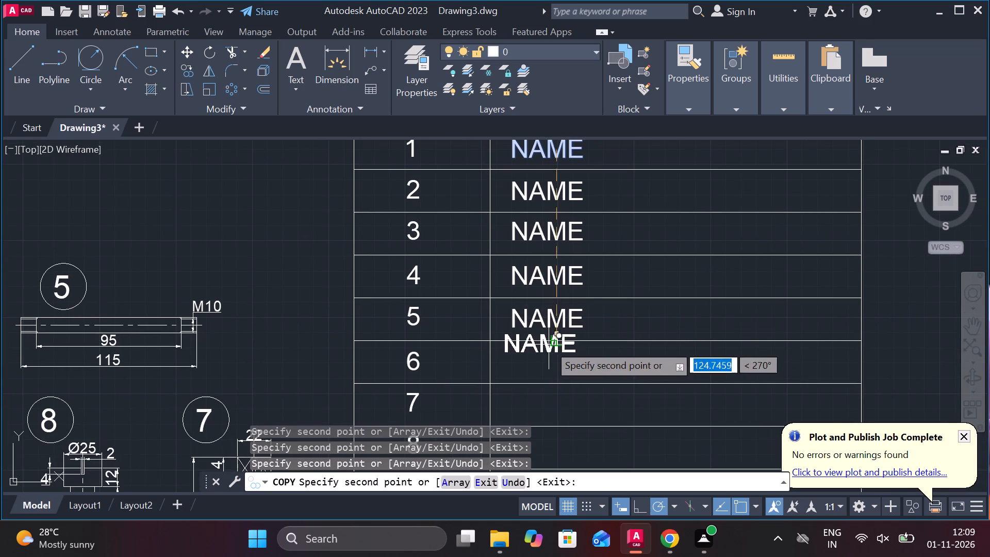
click(551, 361)
Continue copying the NAME text straight down into rows 7 to 10, redoing the row 9 placement.
middle_drag(551, 361, 549, 336)
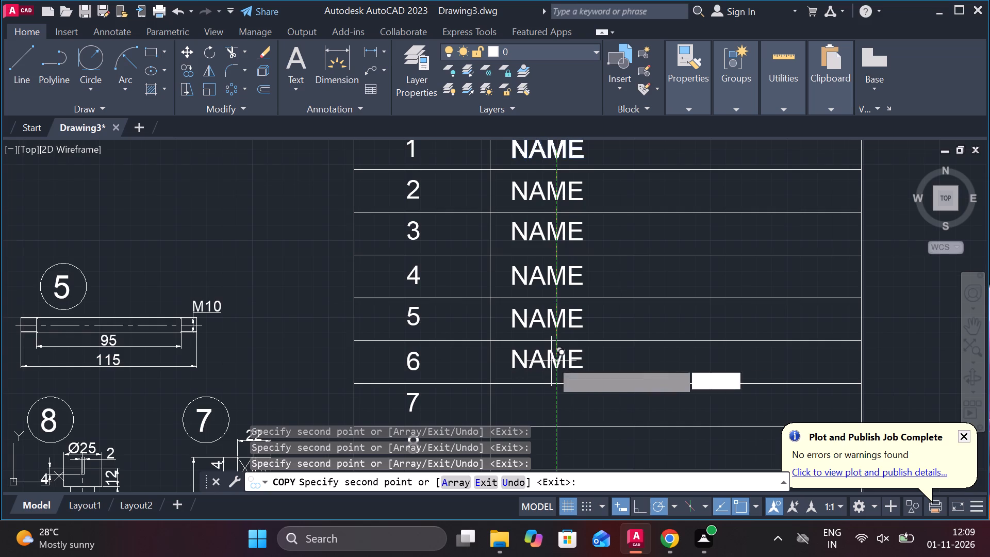
middle_drag(549, 336, 546, 302)
click(546, 345)
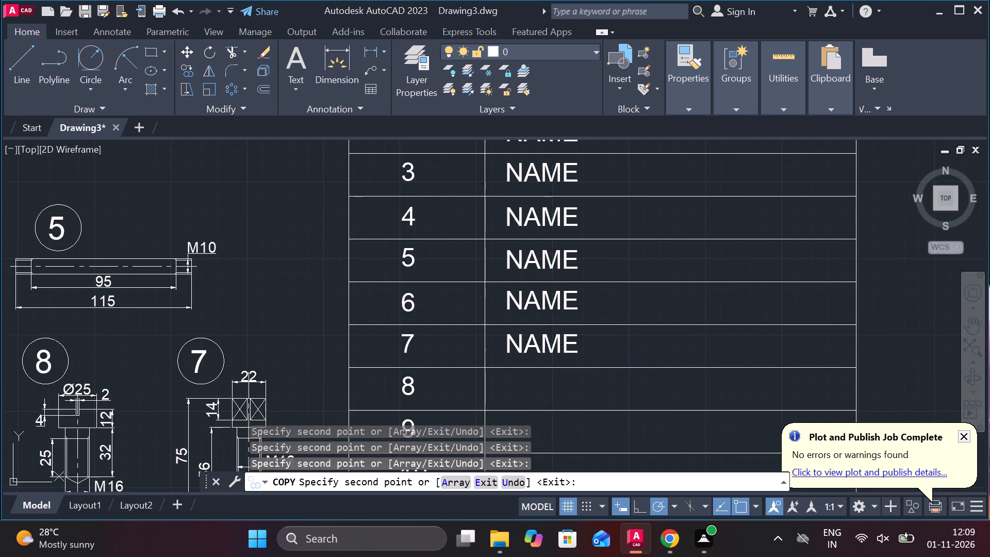
middle_drag(546, 345, 540, 278)
click(539, 322)
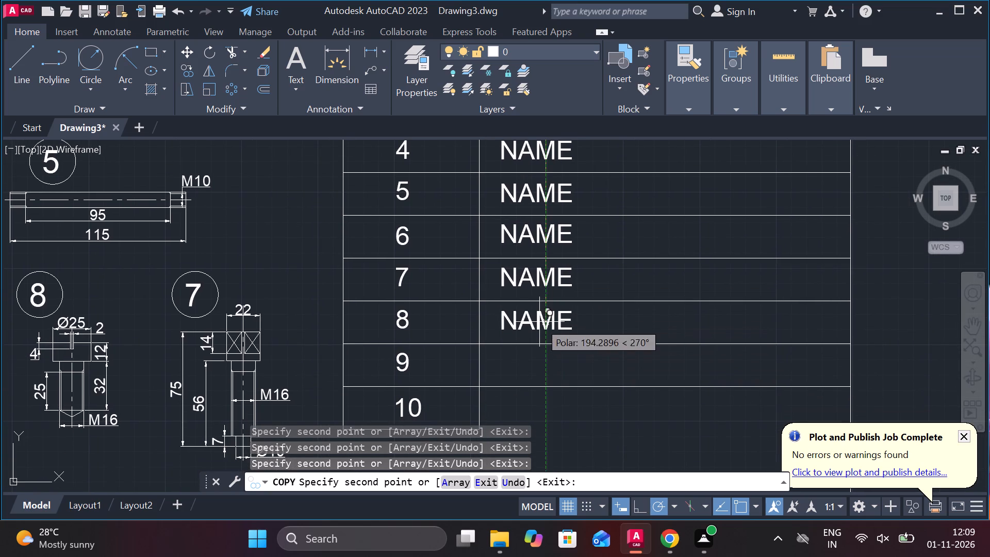
click(538, 361)
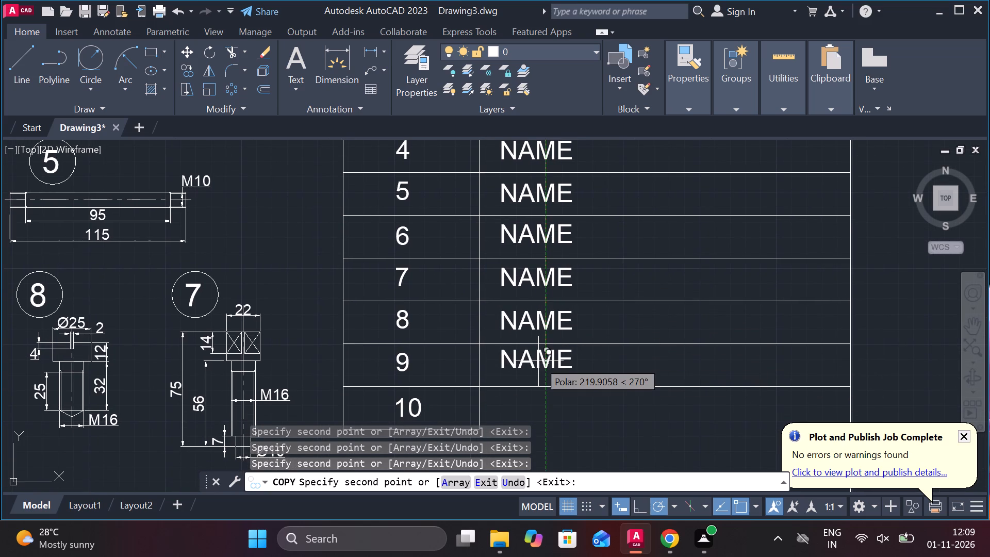
key(ctrl+z)
scroll(536, 366, up, 2)
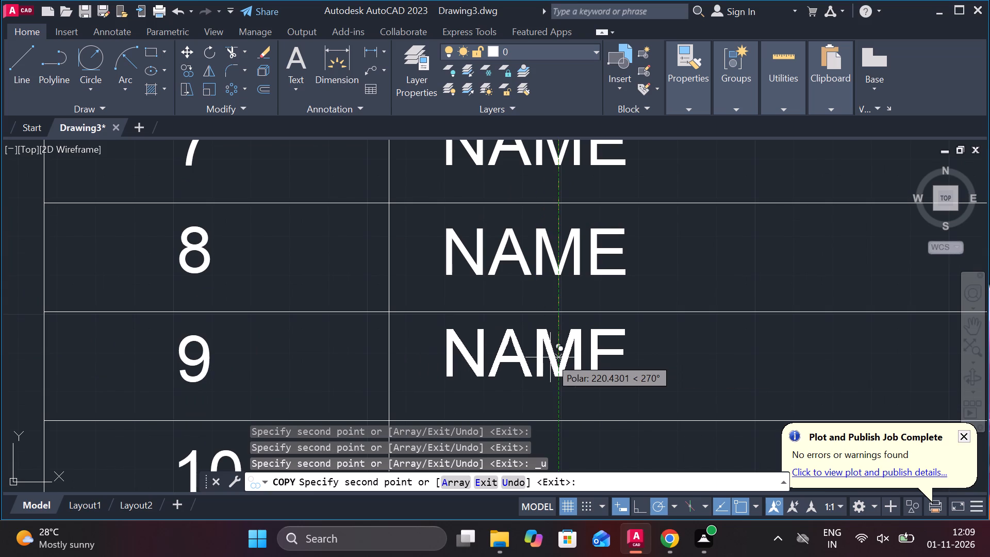
click(550, 362)
middle_drag(550, 363, 555, 257)
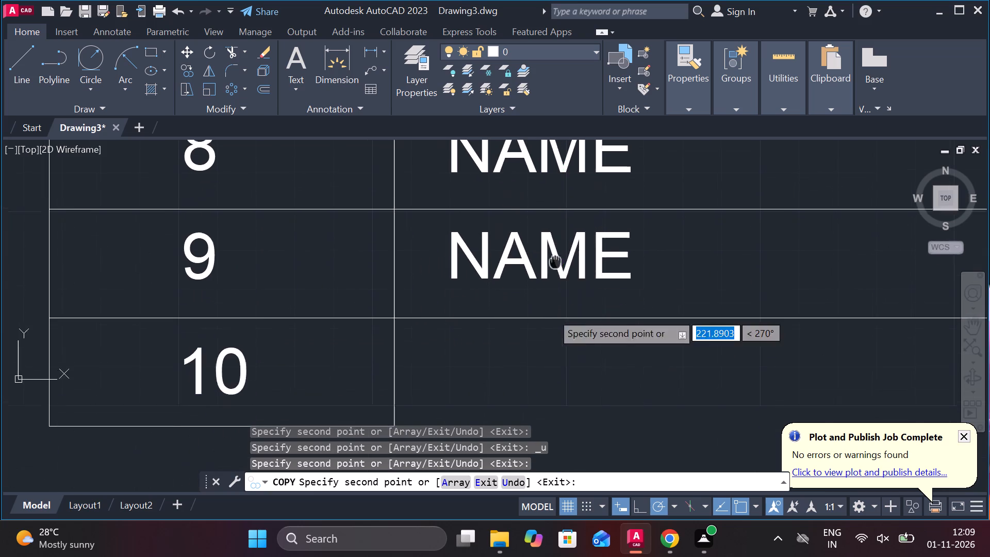
scroll(544, 364, down, 2)
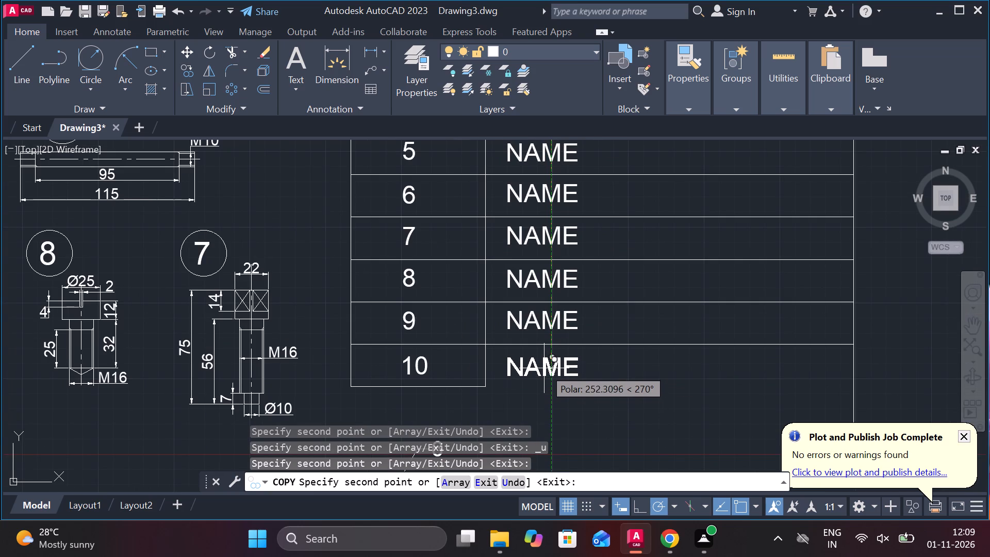
click(544, 366)
key(Escape)
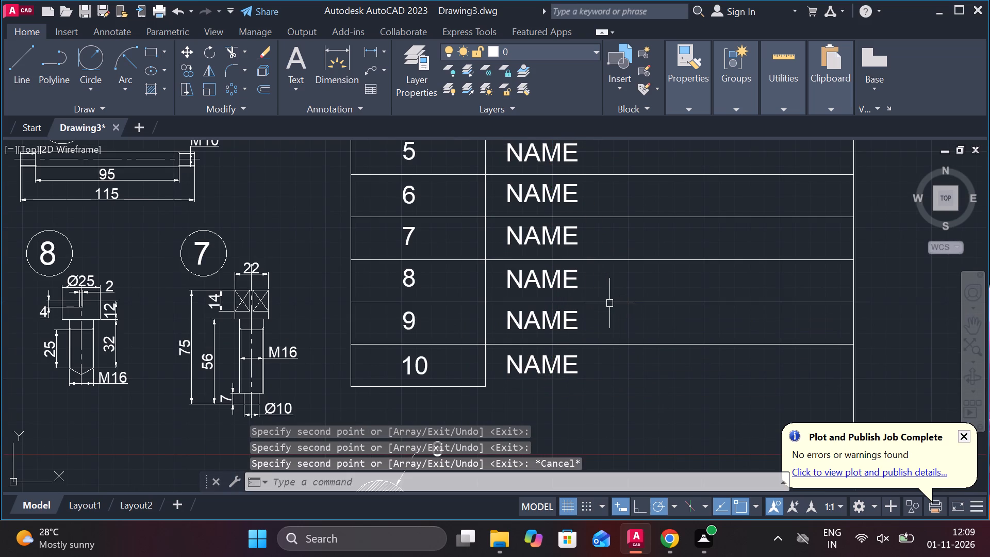
Replace the placeholder text in row 1 of the NAME column with TOOL HOLDER.
scroll(609, 303, down, 2)
middle_drag(609, 303, 585, 358)
scroll(557, 266, up, 2)
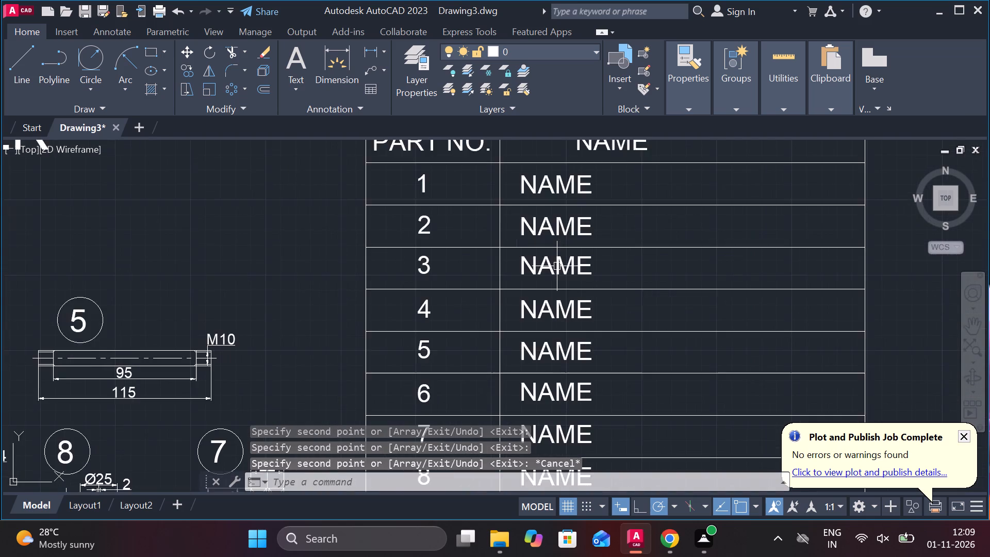
middle_drag(562, 279, 559, 382)
double_click(536, 284)
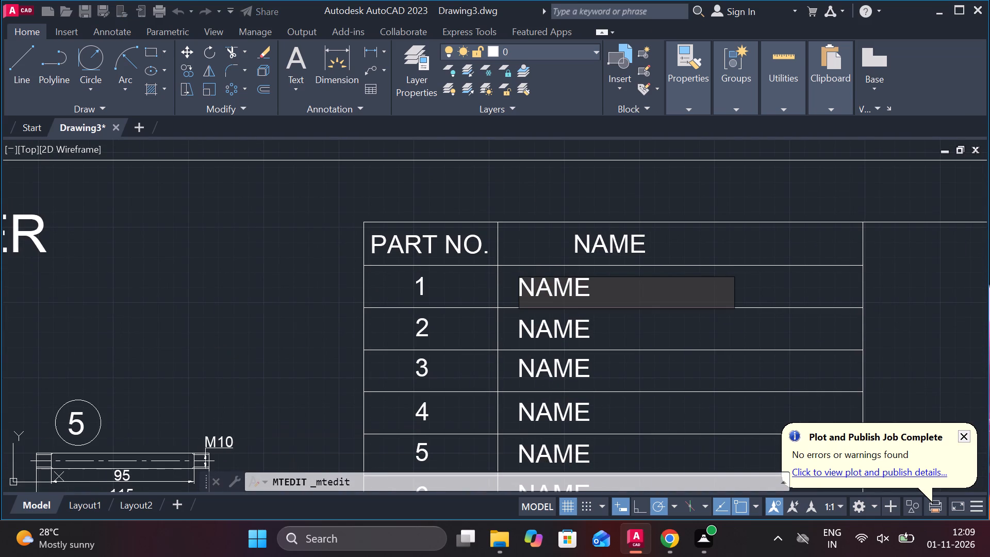
key(Right)
key(Right)
key(Right)
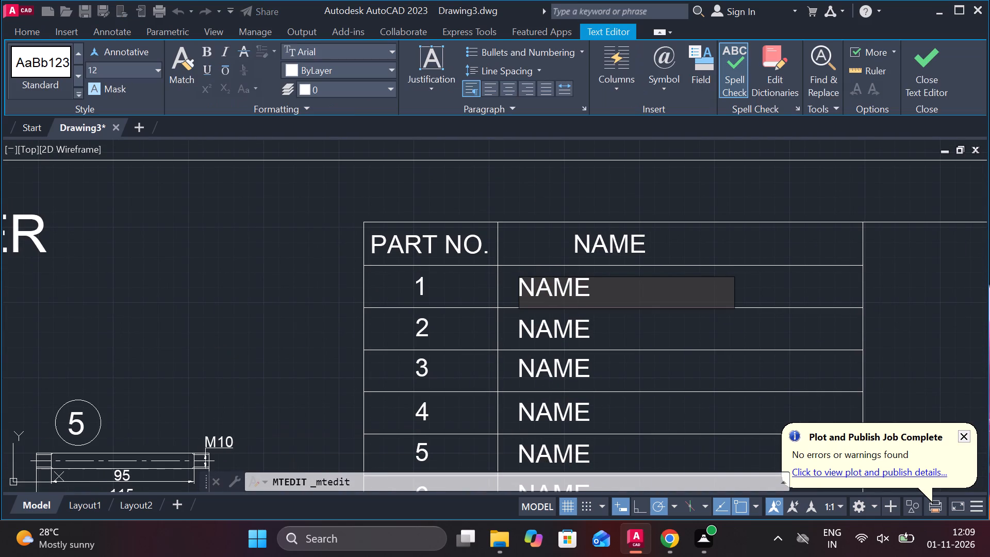
key(BackSpace)
key(BackSpace)
key(BackSpace)
key(BackSpace)
text(TOOL)
key(space)
text(HOLDER)
click(541, 333)
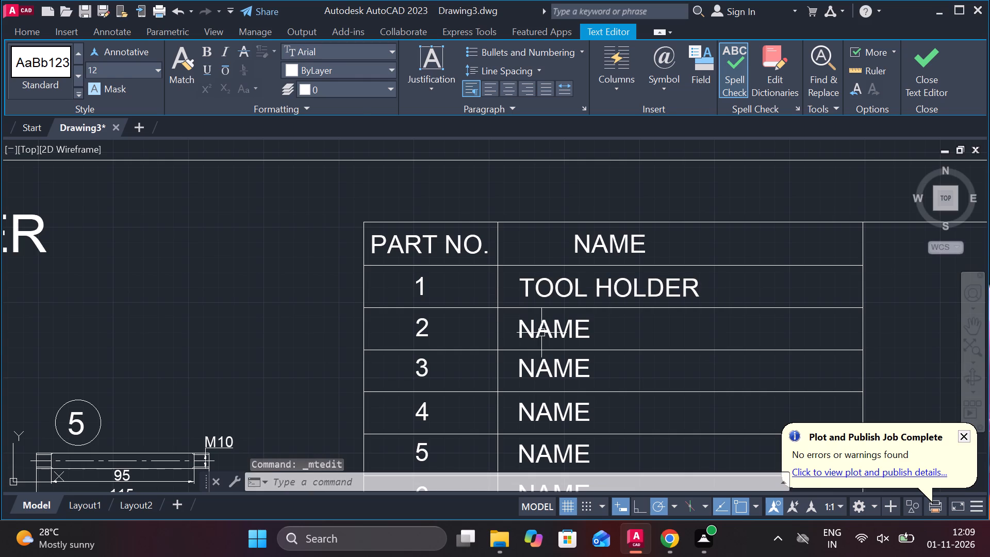
Replace the placeholder text in row 2 of the NAME column with BASE PLATE.
double_click(549, 334)
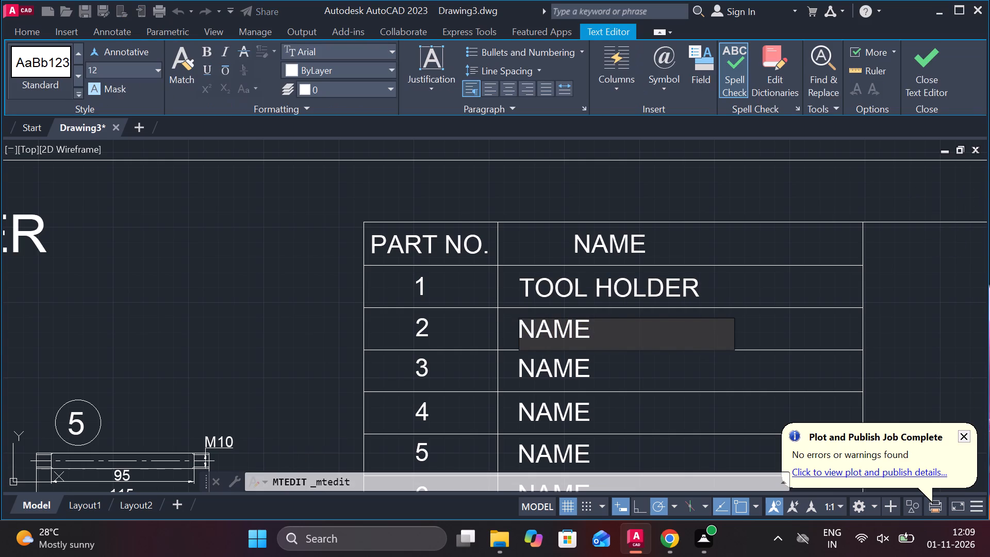
key(Right)
key(Right)
key(BackSpace)
key(BackSpace)
key(BackSpace)
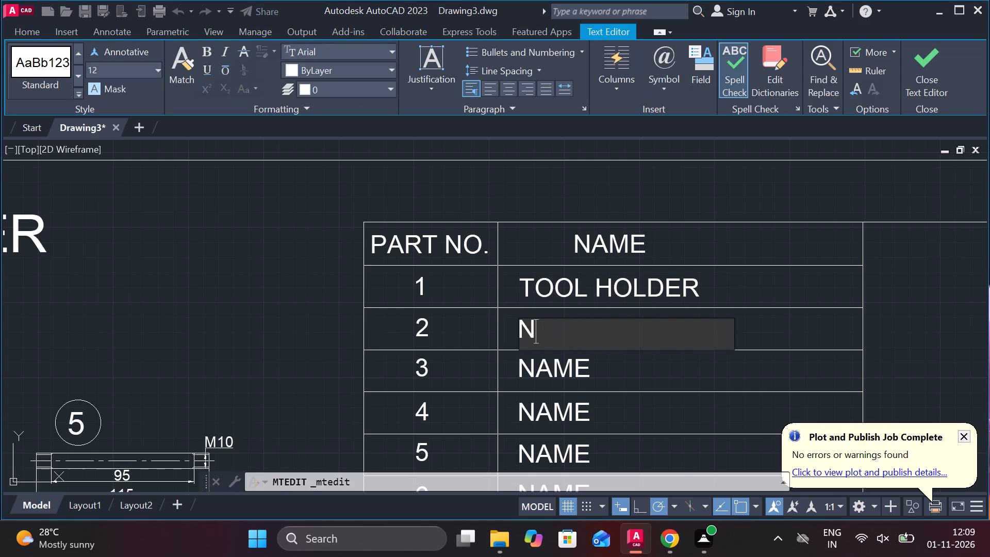
key(BackSpace)
text(BASE)
key(space)
text(PLATE)
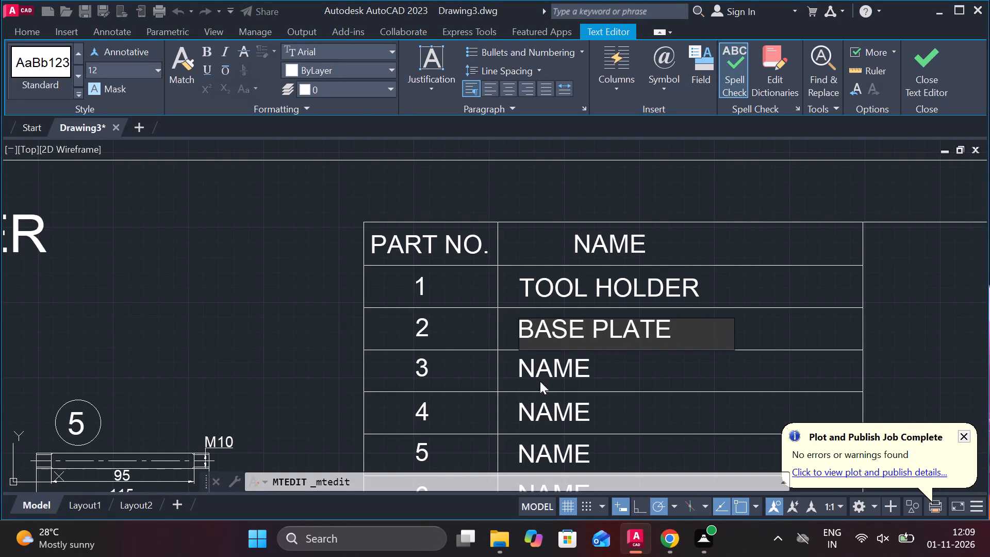
click(545, 375)
Replace the placeholder text in row 3 of the NAME column with STUD.
double_click(584, 364)
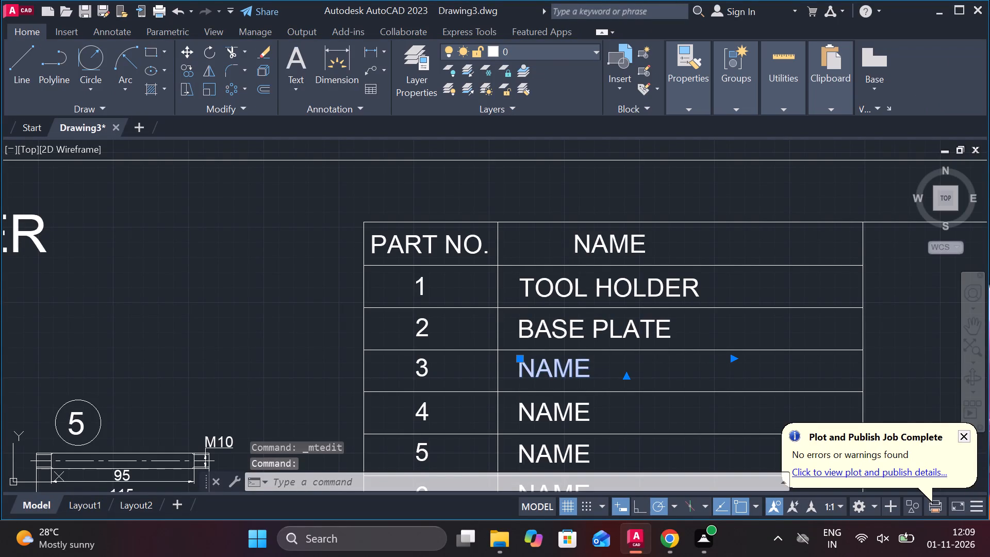
key(BackSpace)
key(BackSpace)
key(BackSpace)
key(BackSpace)
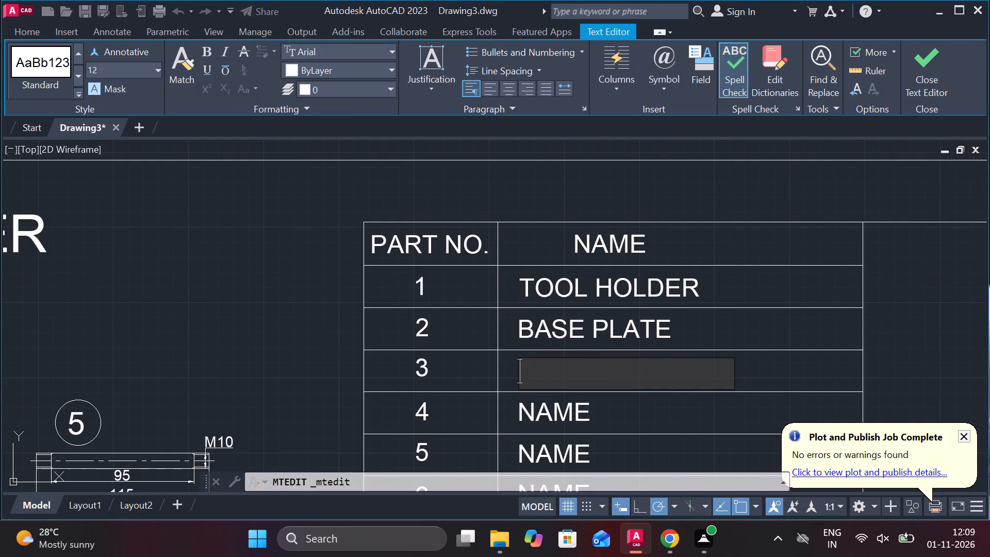
text(STU)
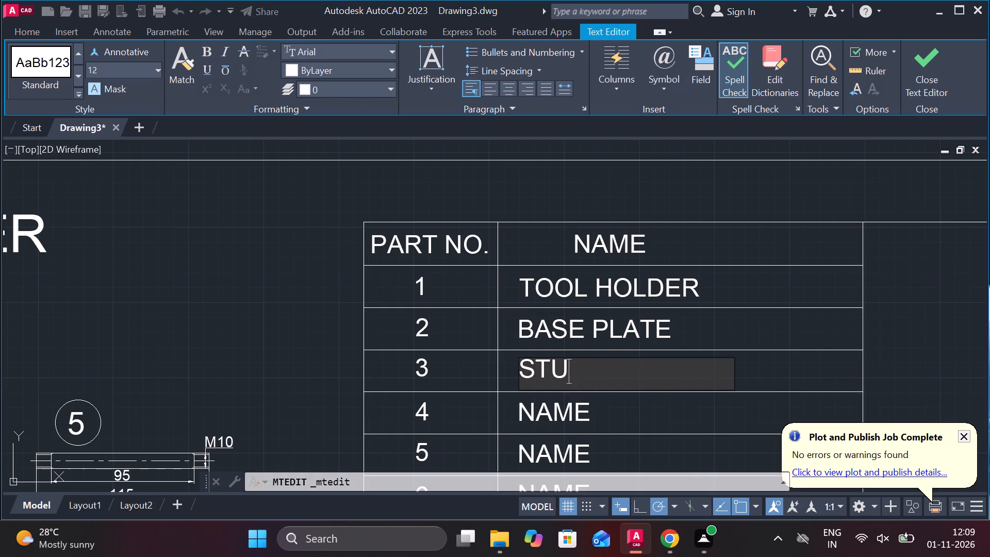
key(d)
click(535, 416)
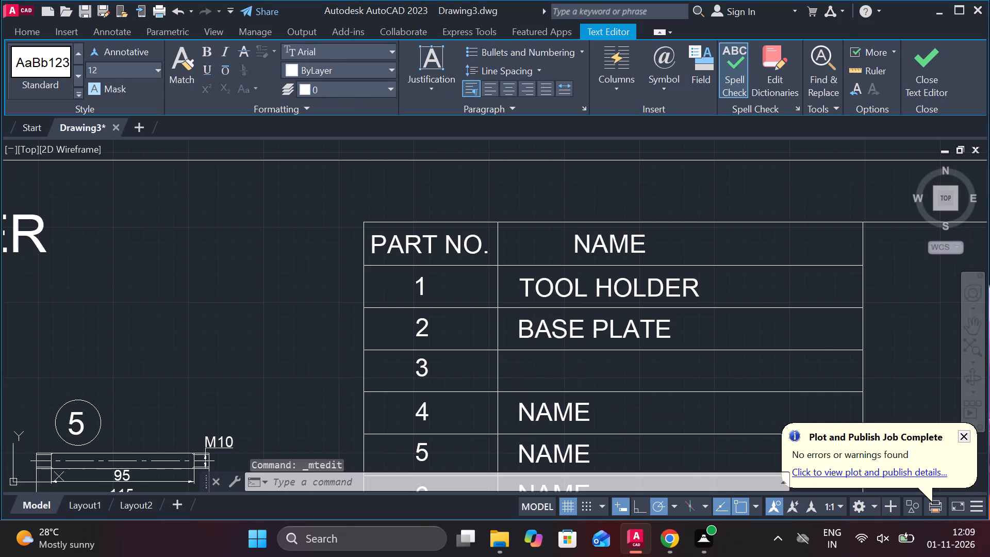
Replace the placeholder text in row 4 of the NAME column with CLAMPING NUT.
middle_drag(534, 427, 514, 357)
double_click(514, 348)
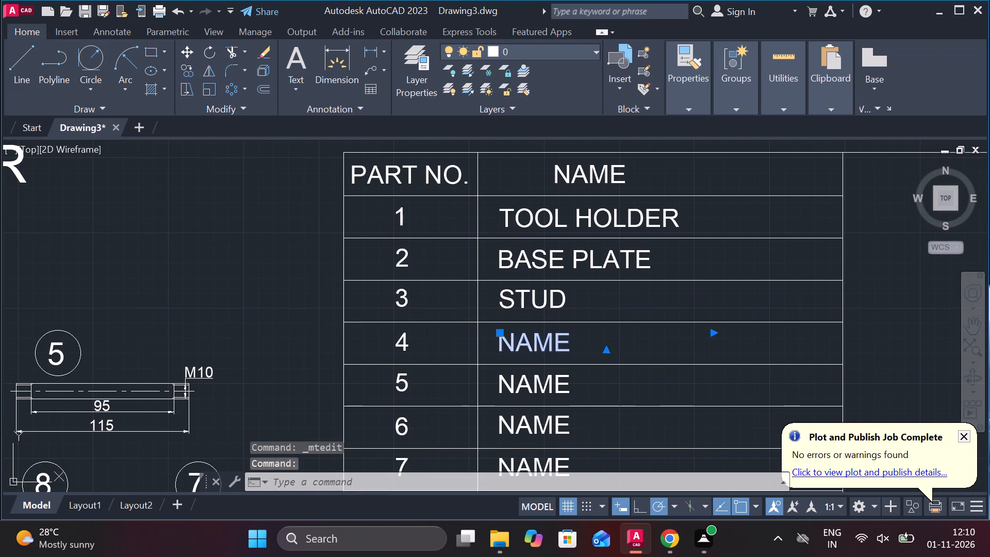
key(Right)
key(Right)
key(Right)
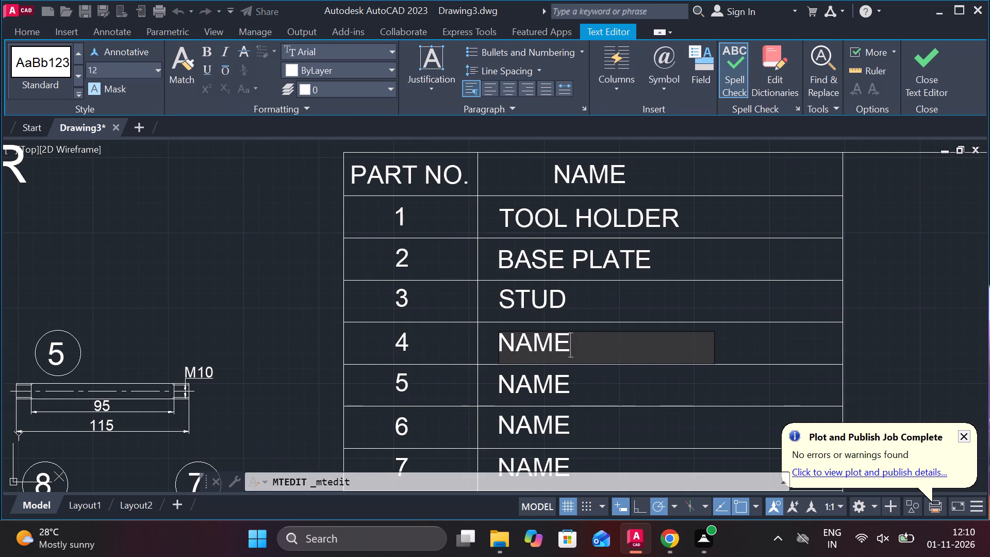
key(BackSpace)
key(BackSpace)
key(BackSpace)
key(BackSpace)
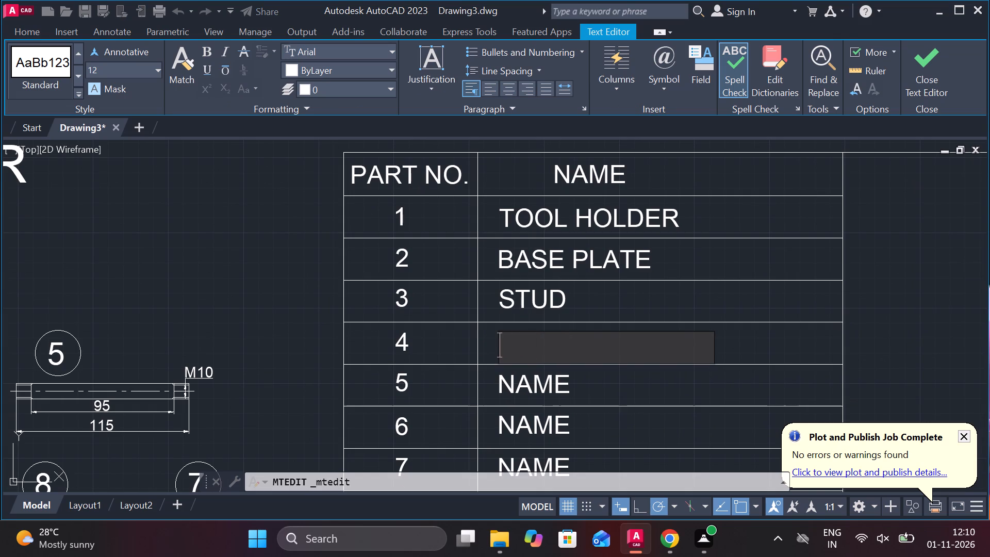
text(CLAMPING)
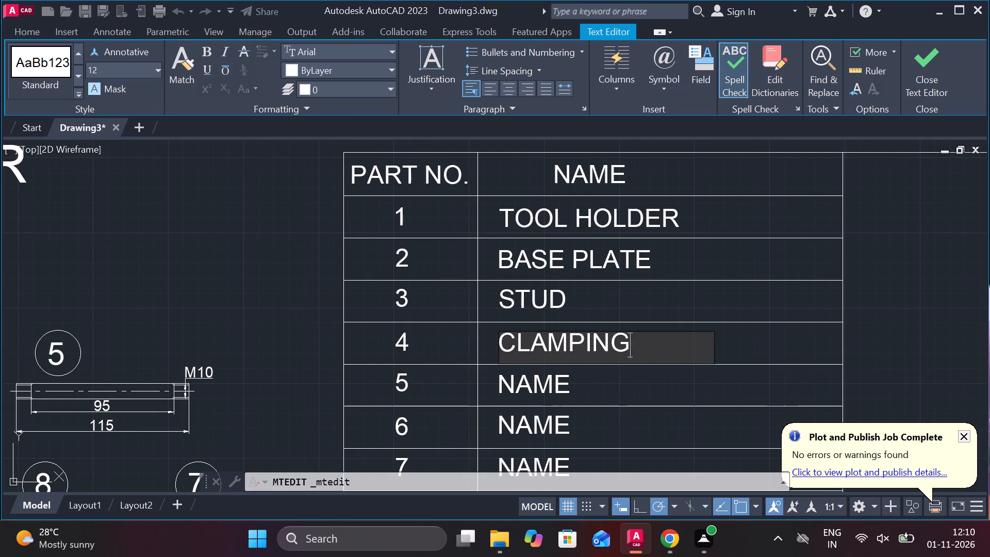
key(space)
text(NUT)
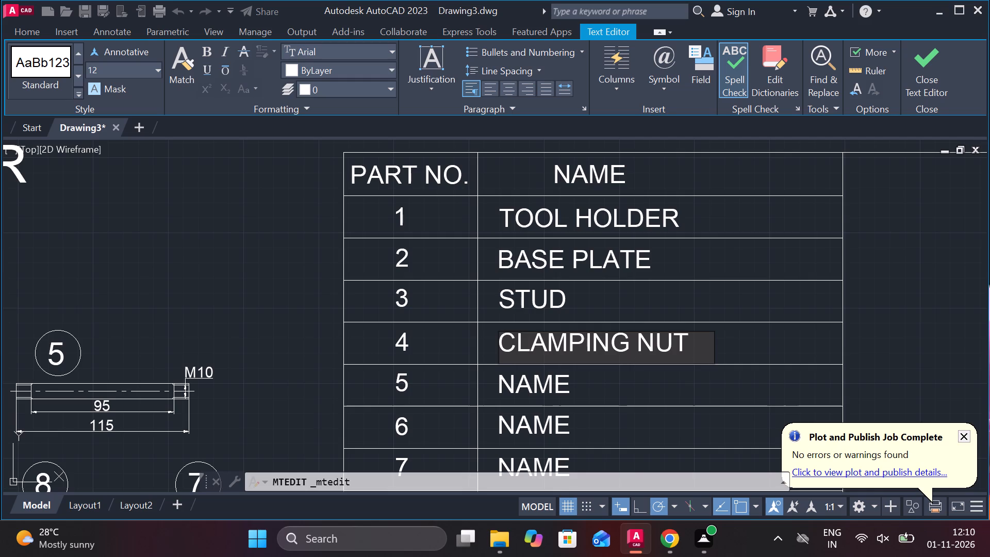
click(533, 386)
Replace the placeholder text in row 5 of the NAME column with HANDLE.
double_click(566, 376)
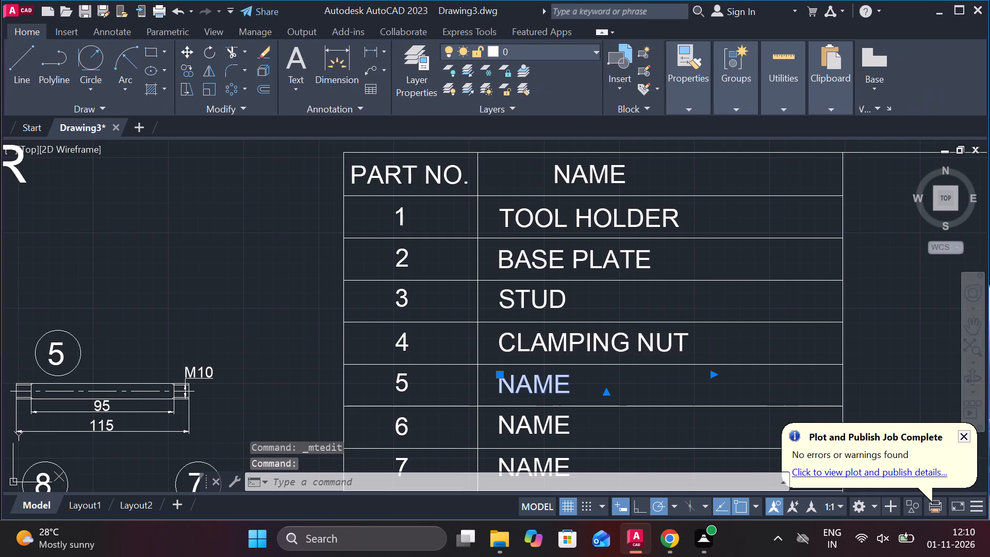
key(BackSpace)
key(BackSpace)
key(BackSpace)
key(BackSpace)
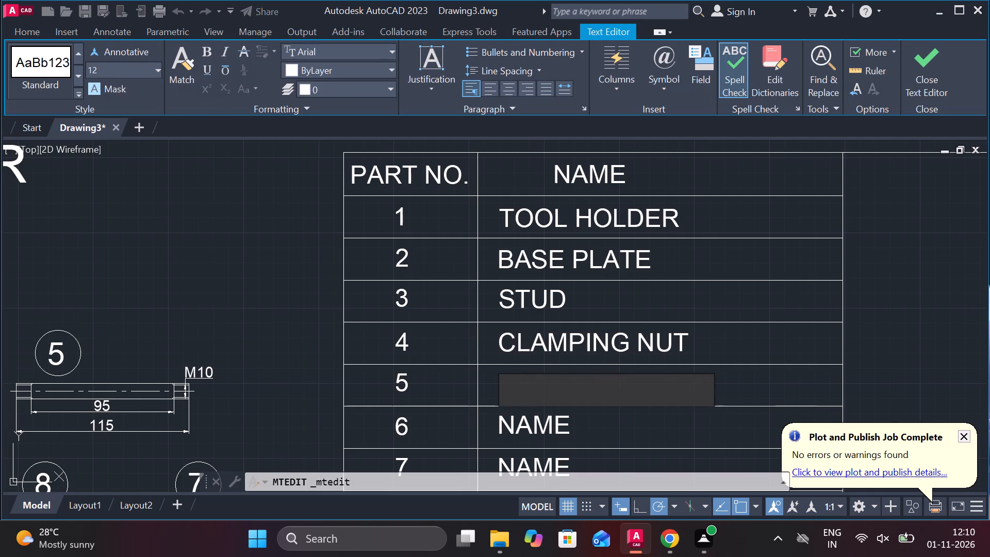
text(HANDLE)
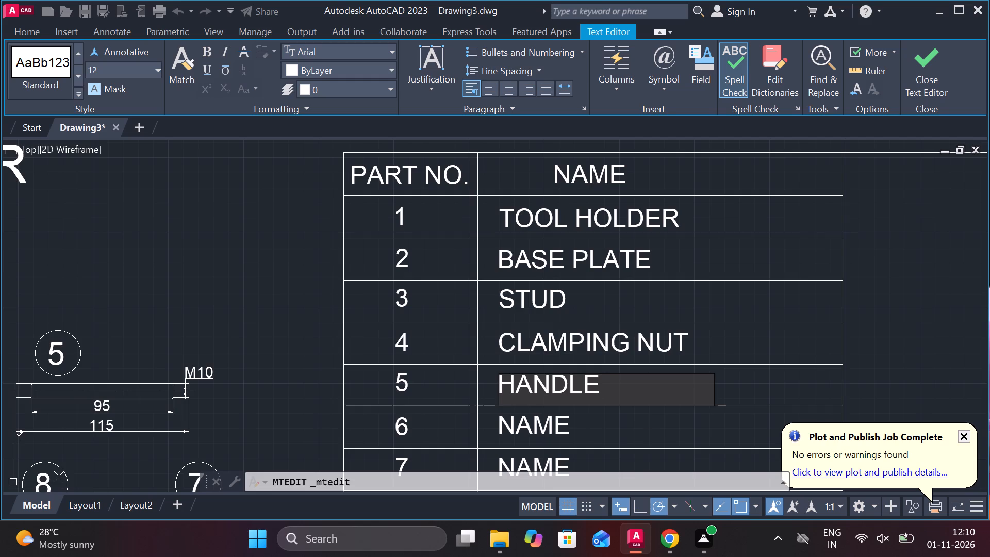
click(564, 423)
Replace the placeholder text in row 6 of the NAME column with KNOB.
middle_drag(564, 423, 551, 364)
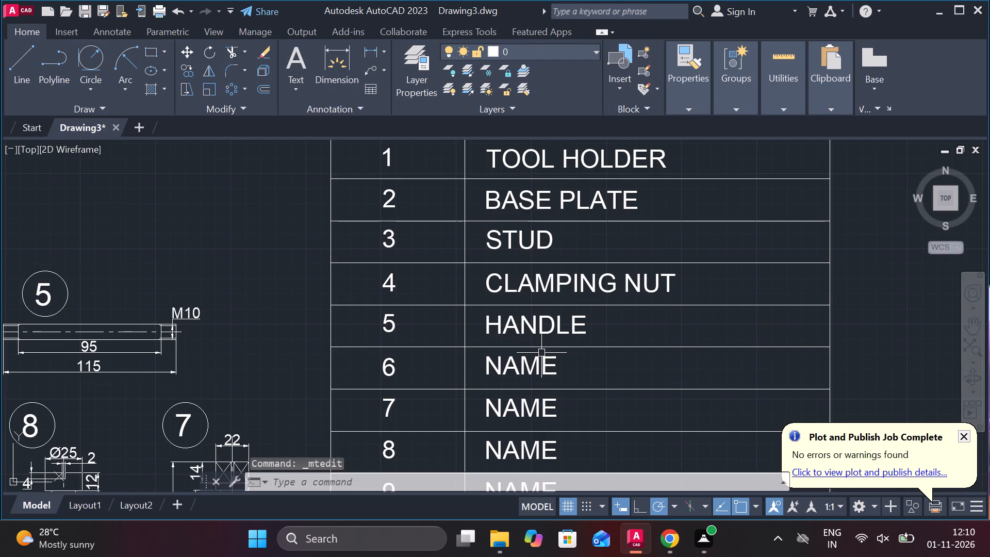
double_click(539, 357)
key(Right)
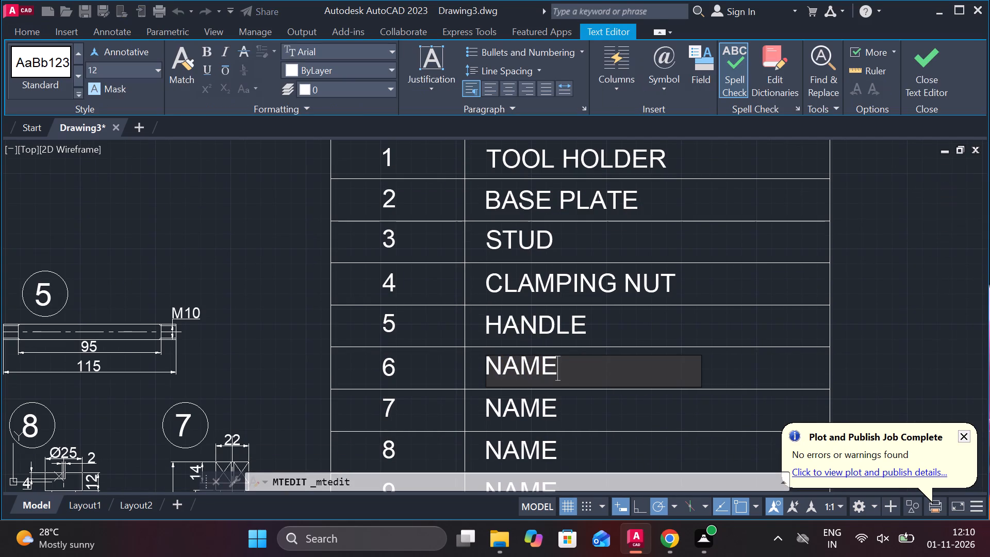
key(Right)
key(BackSpace)
key(BackSpace)
key(BackSpace)
key(BackSpace)
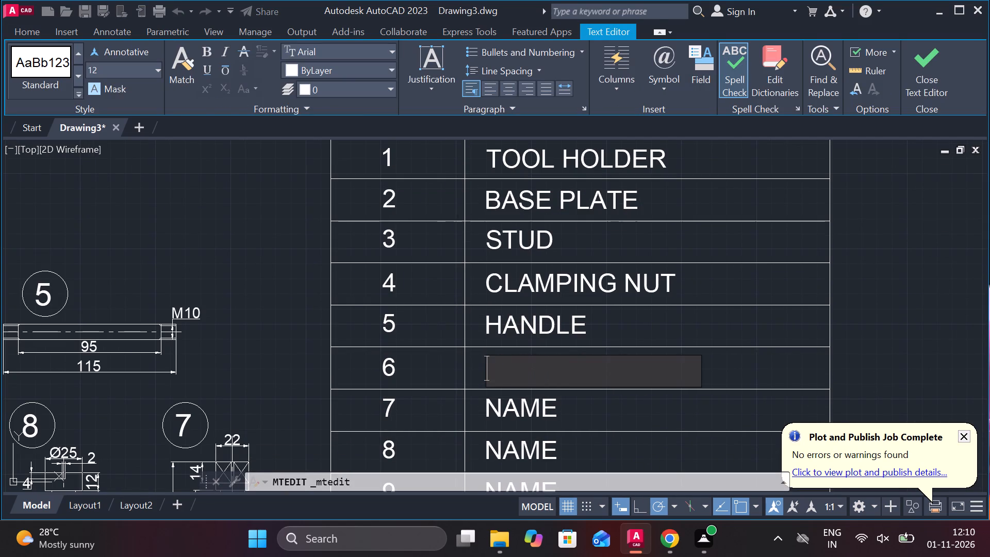
text(KNOB)
click(572, 402)
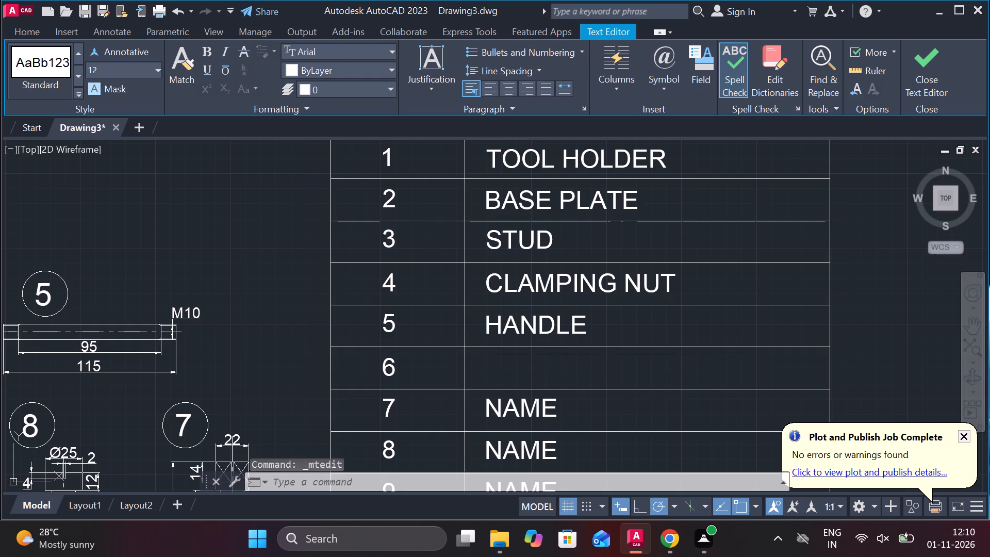
Replace the placeholder text in row 7 of the NAME column with SET SCREW.
double_click(553, 408)
key(BackSpace)
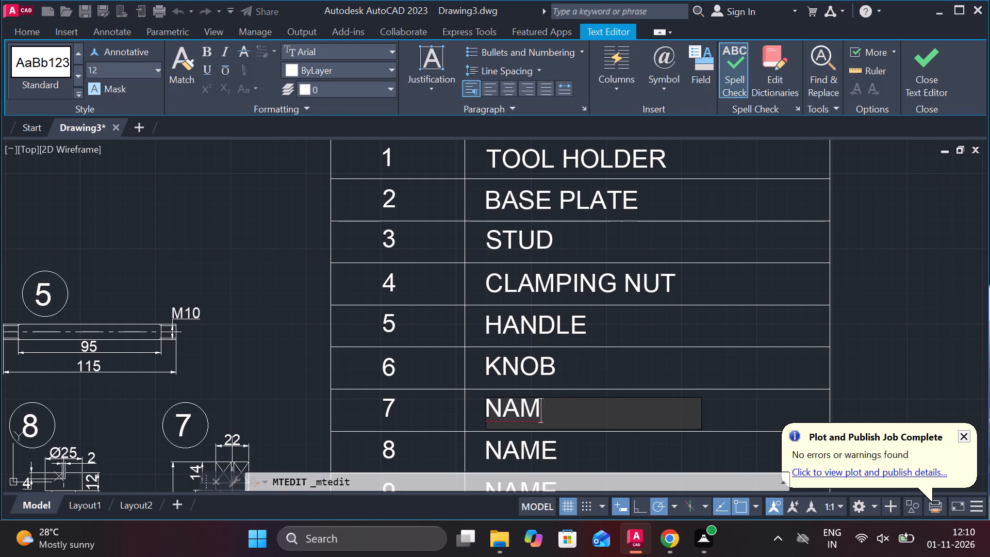
key(BackSpace)
key(BackSpace)
key(BackSpace)
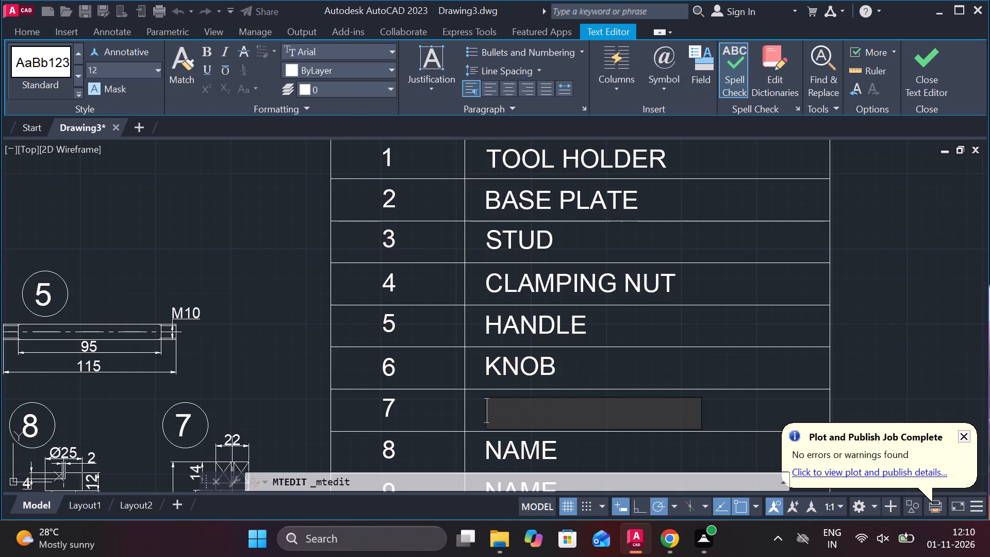
text(SET SCREW)
middle_drag(601, 364, 602, 299)
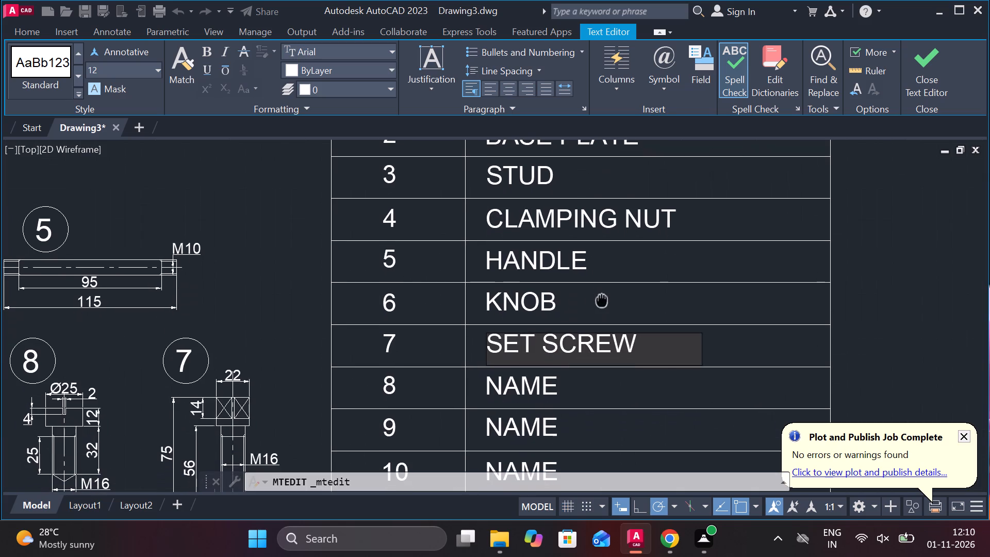
click(544, 385)
Replace the placeholder text in row 8 of the NAME column with GRUD SCREW.
double_click(551, 386)
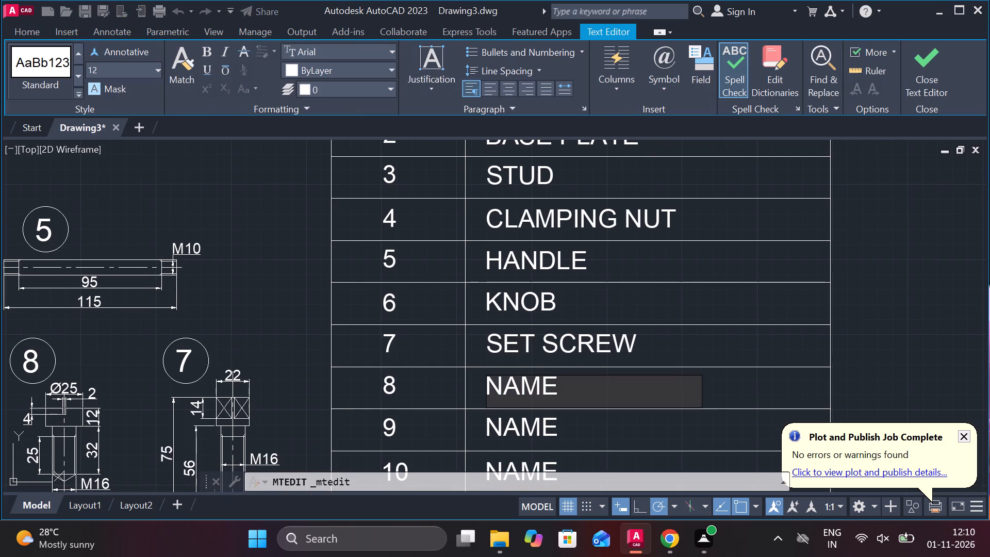
key(BackSpace)
key(BackSpace)
key(BackSpace)
key(BackSpace)
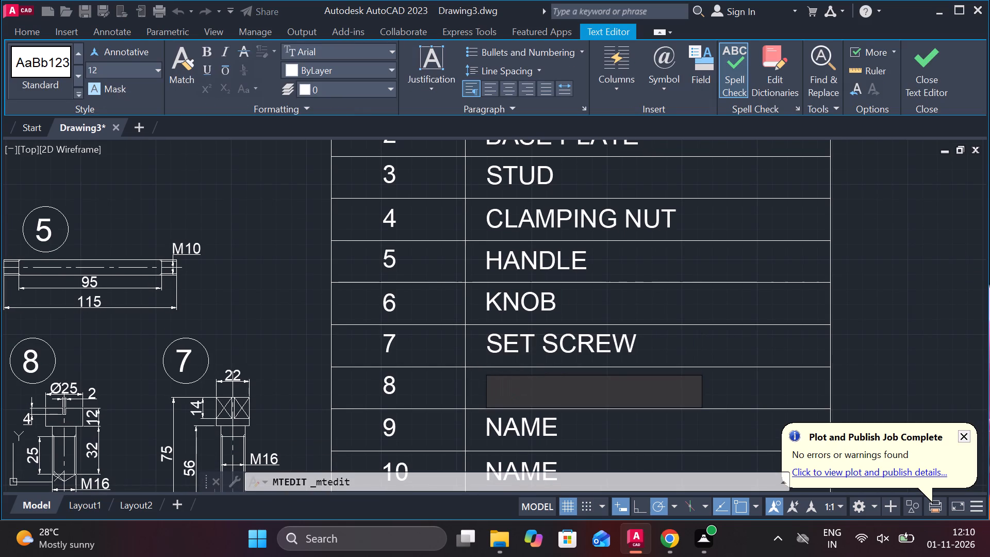
key(g)
text(RUD)
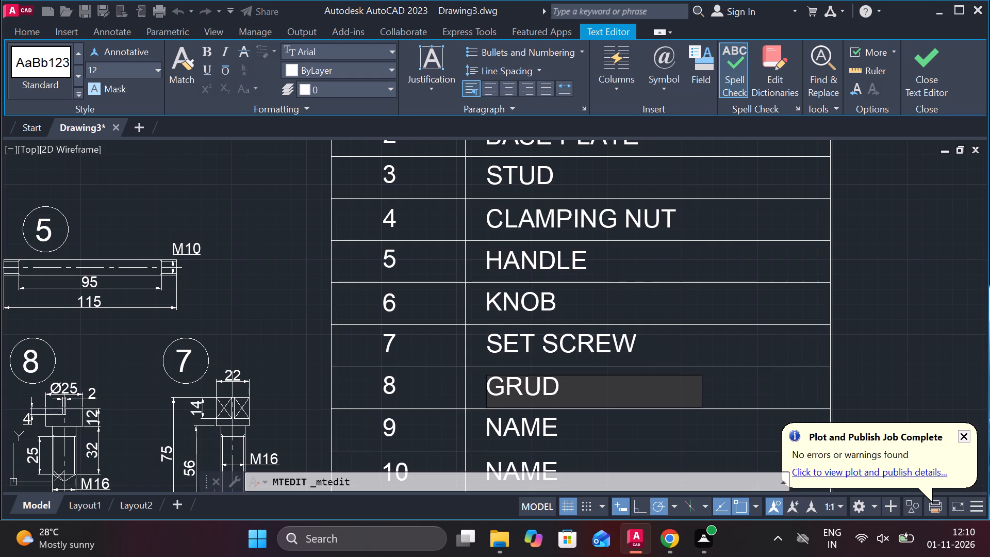
key(space)
text(SCREW)
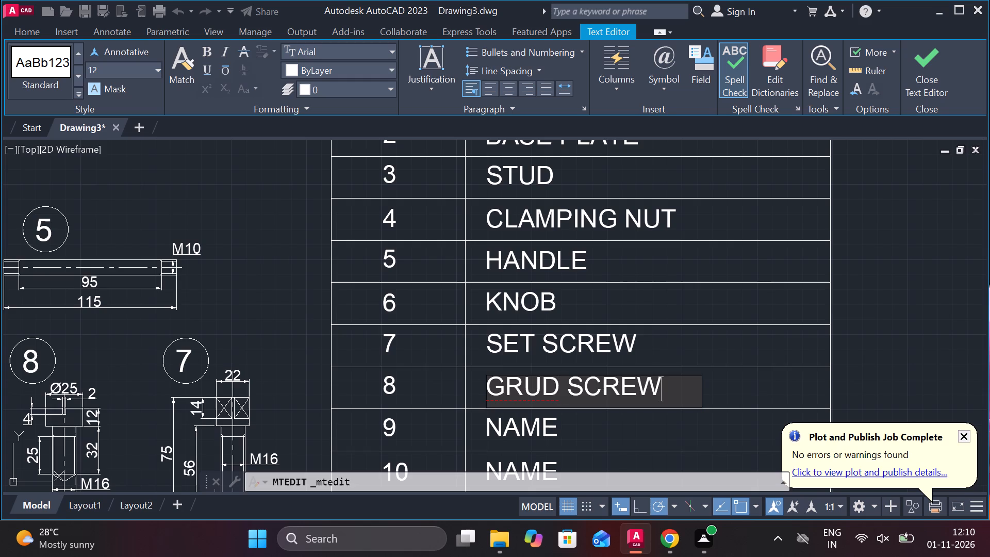
click(573, 427)
Replace the placeholder text in row 9 of the NAME column with SPRING.
middle_drag(573, 427, 565, 364)
double_click(542, 364)
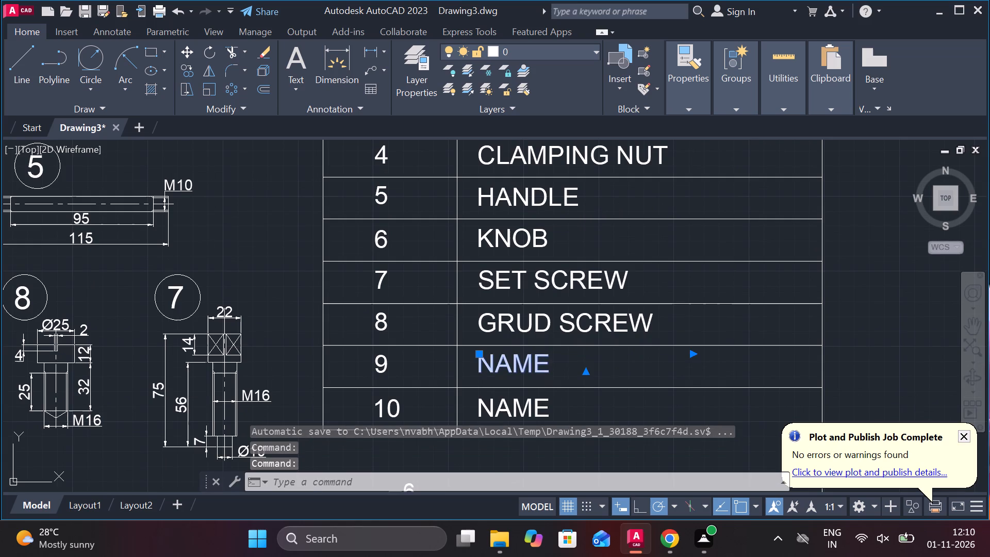
key(Right)
key(BackSpace)
key(BackSpace)
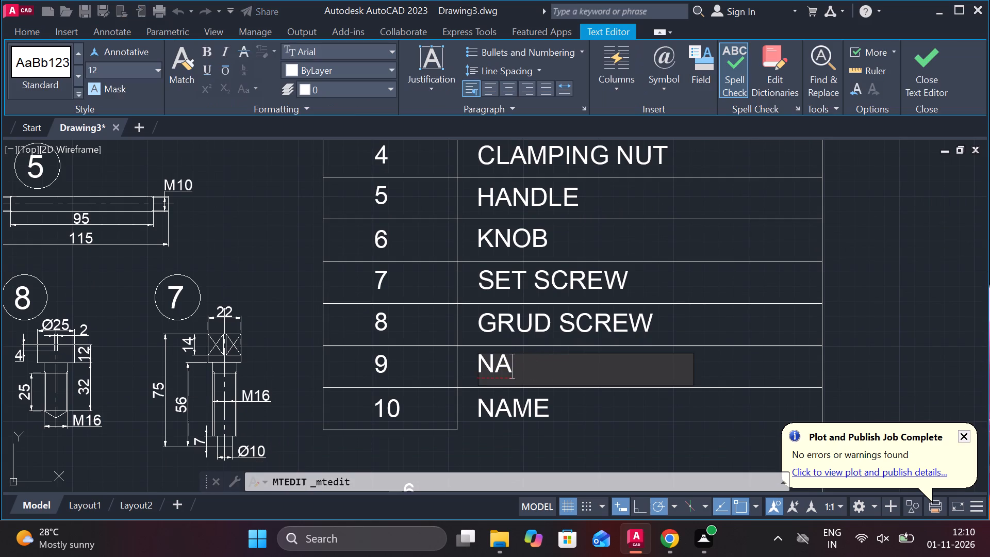
key(BackSpace)
key(BackSpace)
text(SPRING)
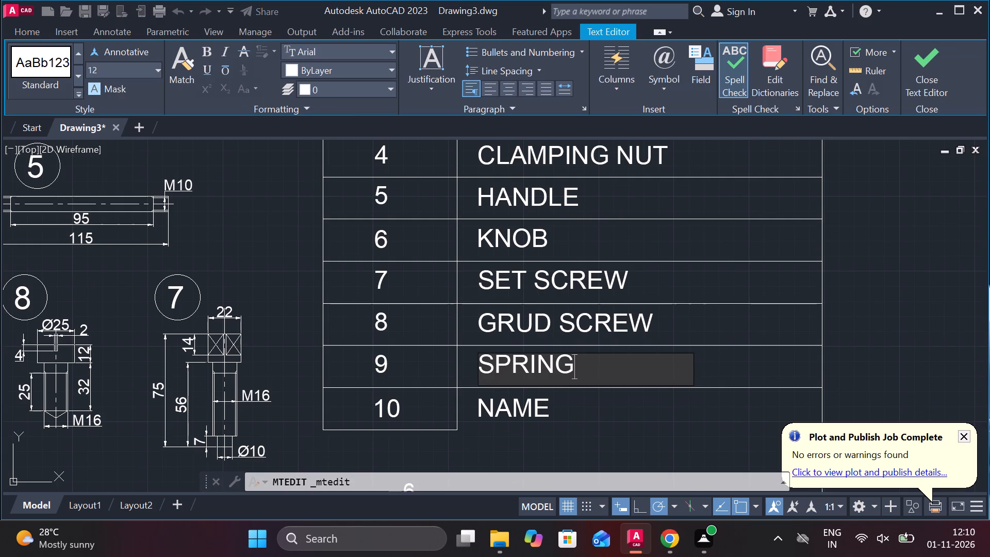
click(511, 405)
Replace the placeholder text in row 10 of the NAME column with BALL Ø9.
double_click(516, 407)
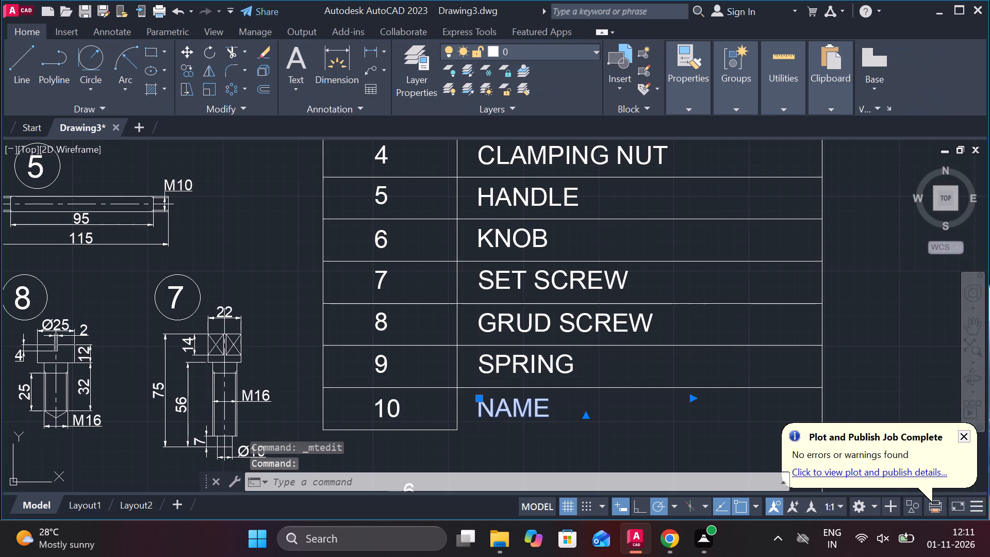
key(Right)
key(Right)
key(BackSpace)
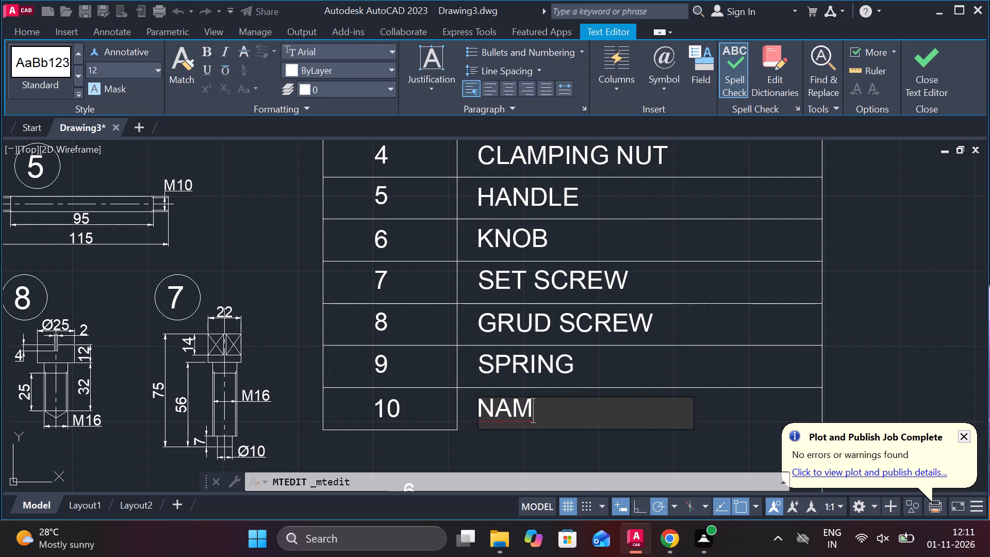
key(BackSpace)
key(BackSpace)
key(BackSpace)
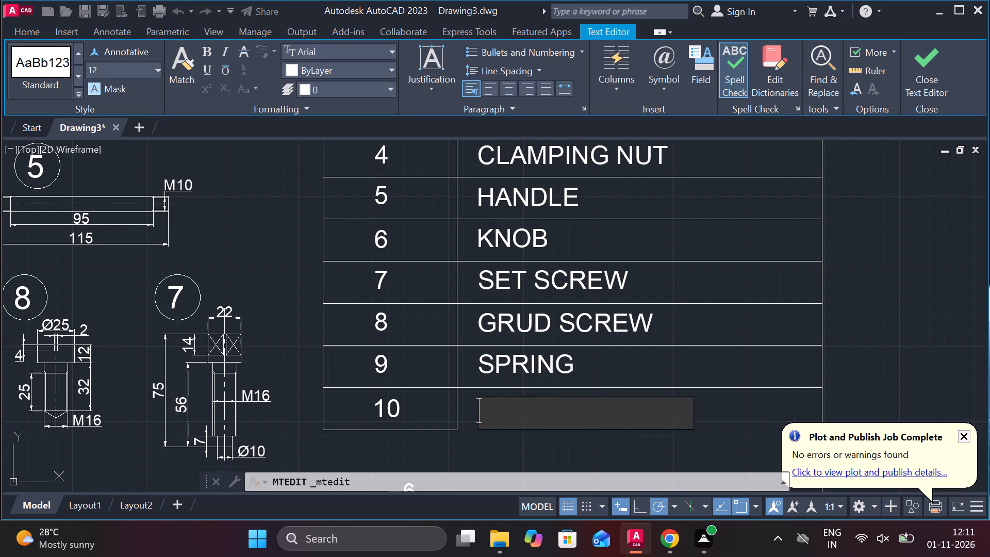
text(BALL)
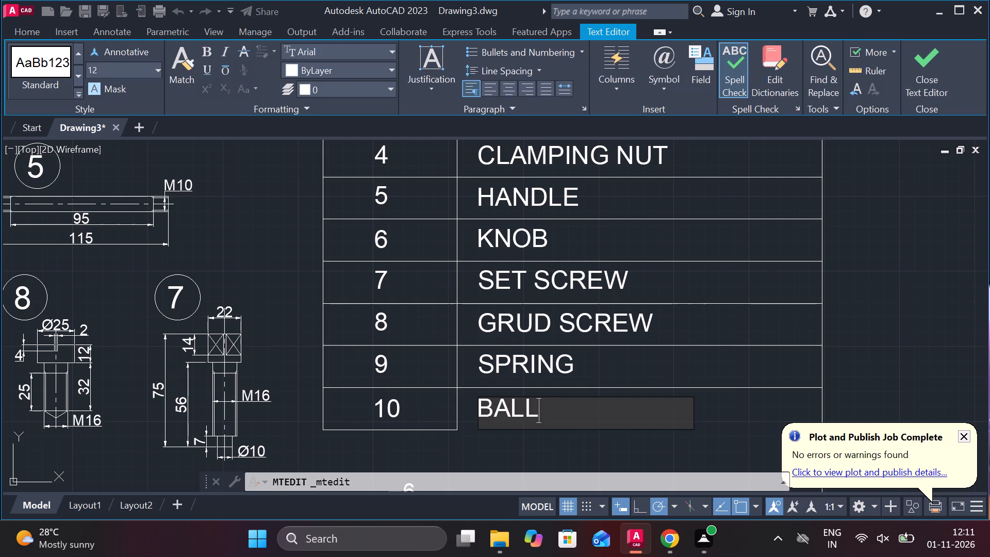
key(space)
click(678, 84)
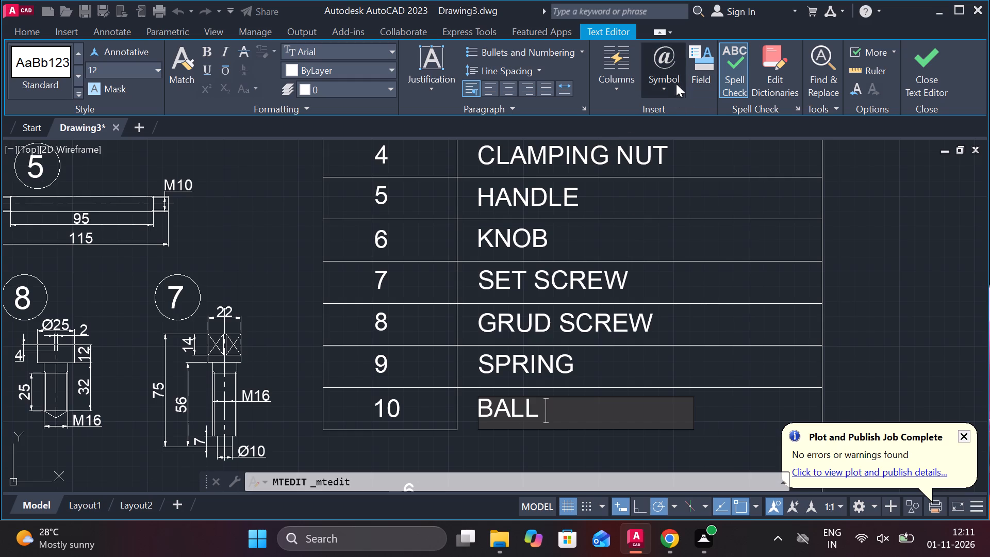
click(710, 141)
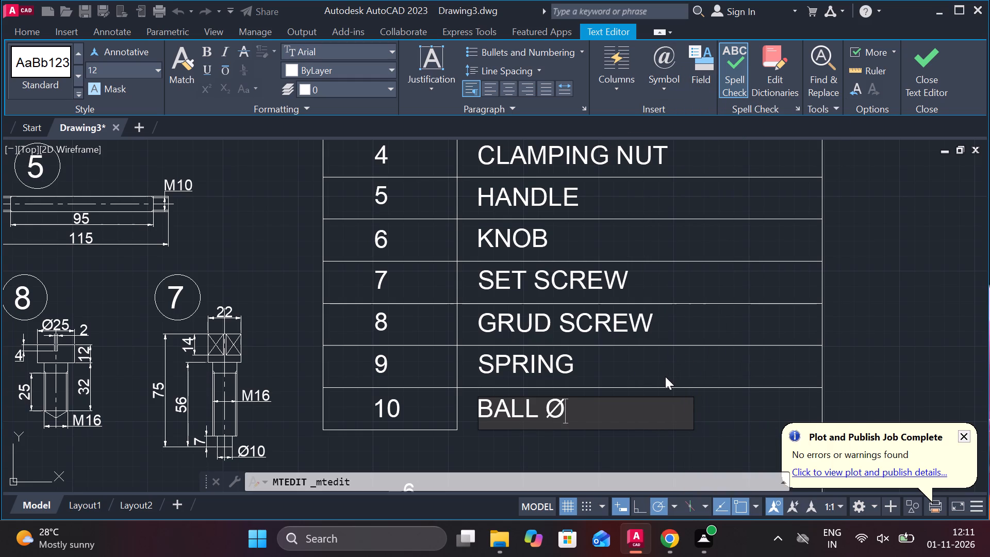
key(9)
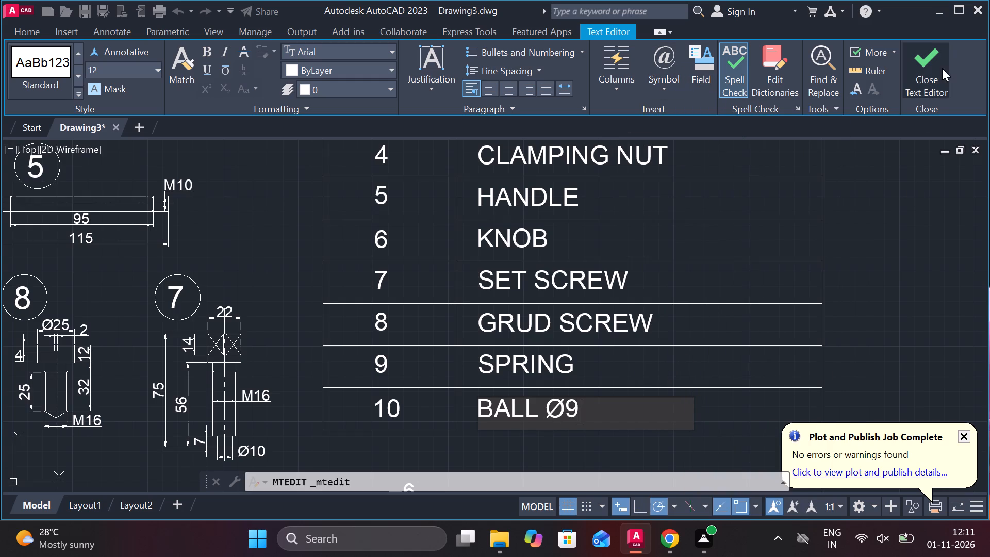
click(916, 79)
Extend the table's bottom line under row 10 across the NAME column to the vertical line beyond it.
middle_drag(675, 386, 649, 300)
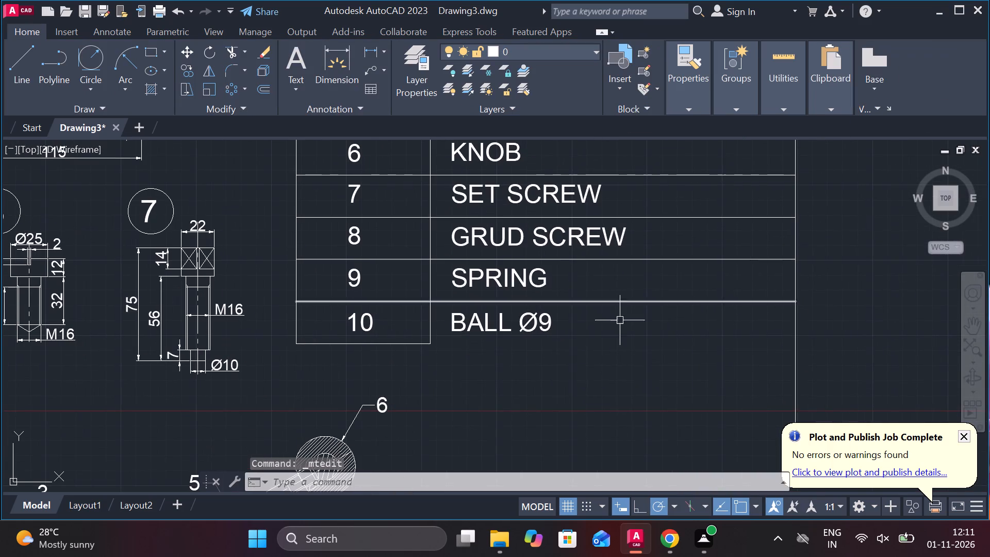
text(EX)
key(space)
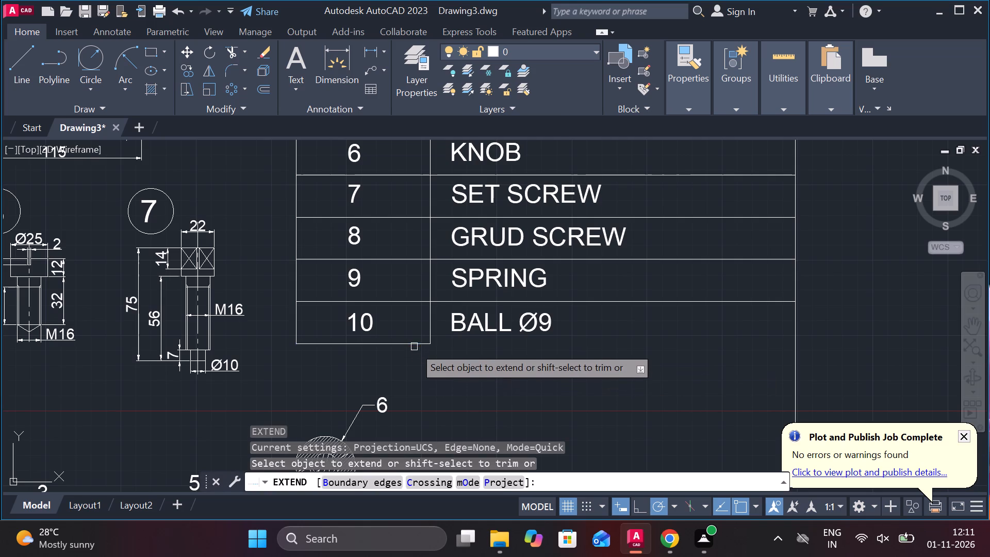
click(414, 347)
scroll(564, 337, down, 2)
key(Escape)
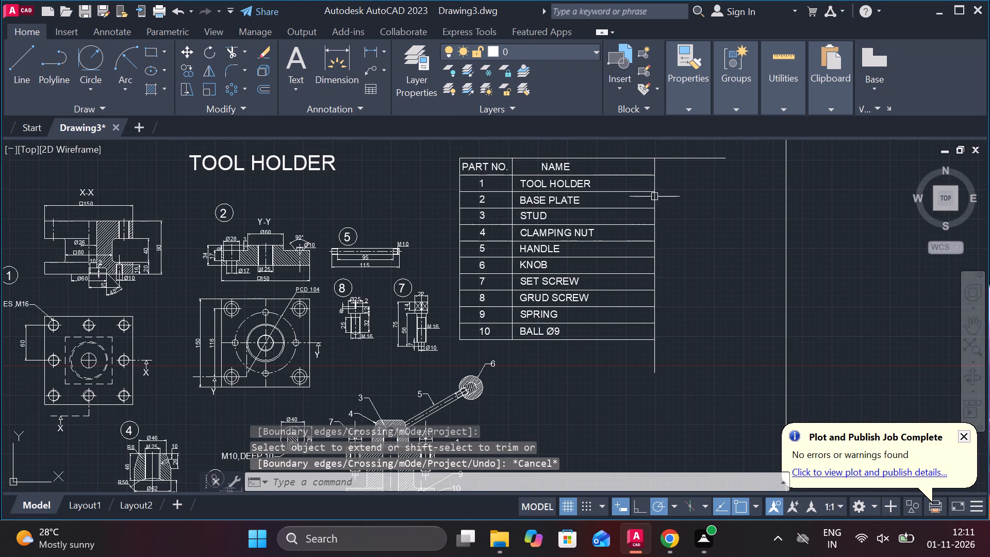
Move the vertical line bounding the NAME column closer to the part names, just past the end of CLAMPING NUT.
click(653, 194)
click(655, 265)
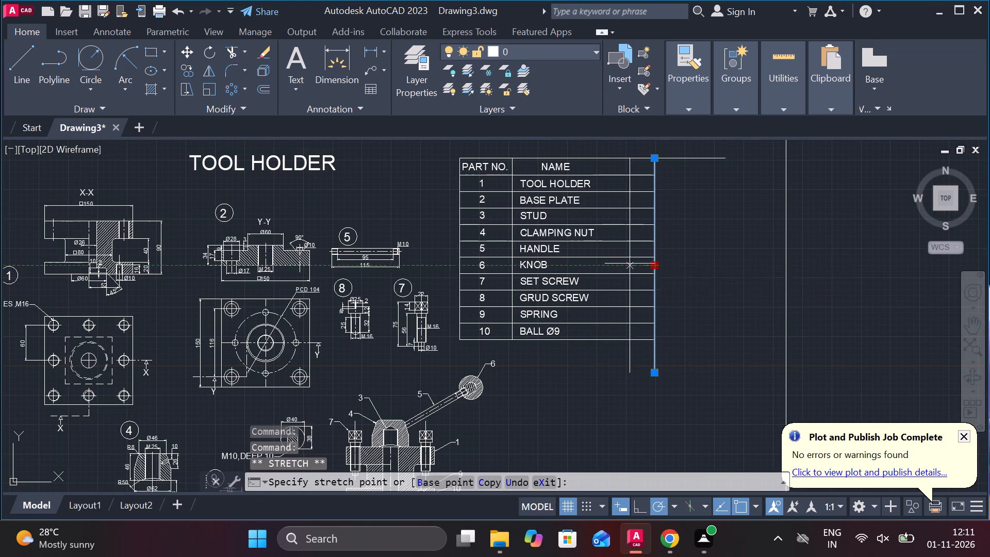
click(602, 263)
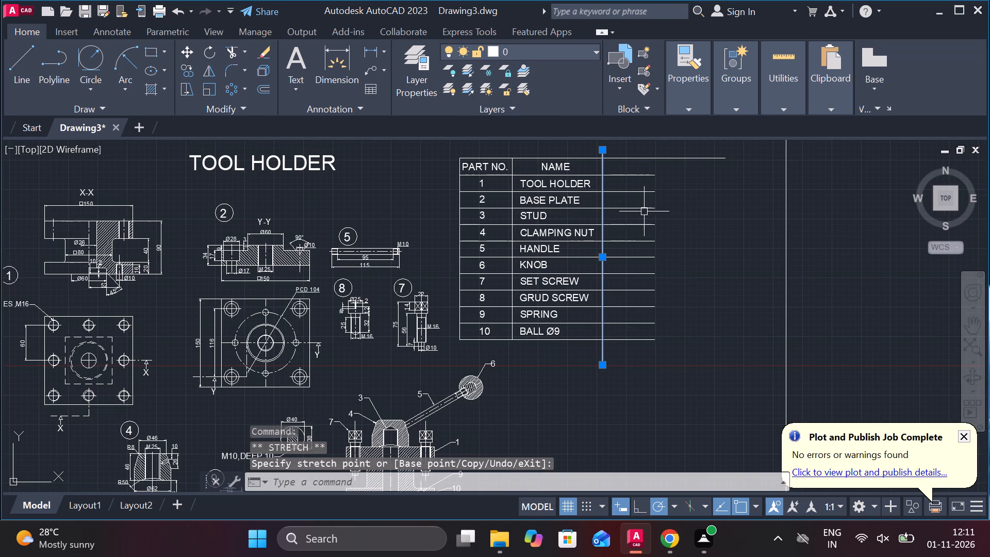
key(Escape)
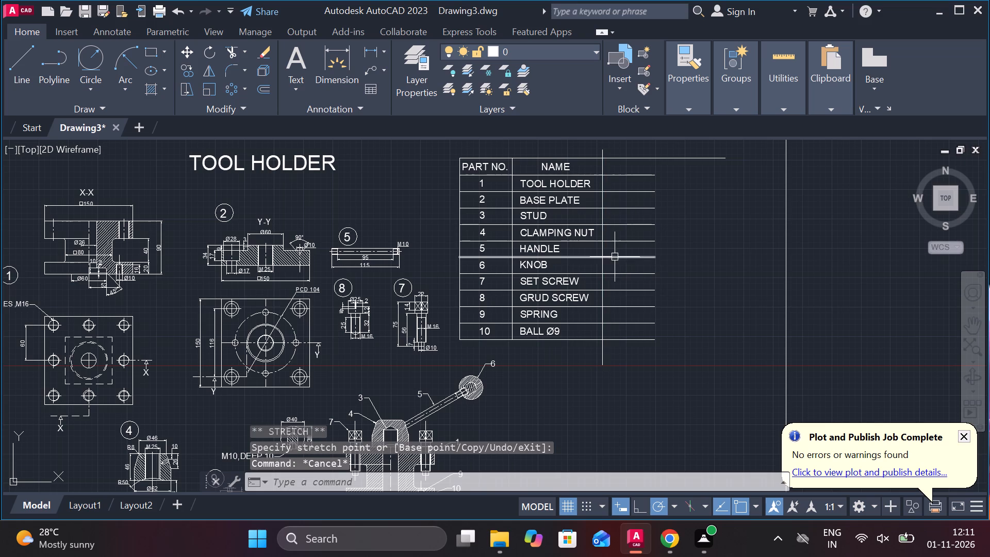
Copy the NAME heading across into the header cell of the third column.
middle_drag(636, 187, 657, 242)
scroll(601, 236, up, 1)
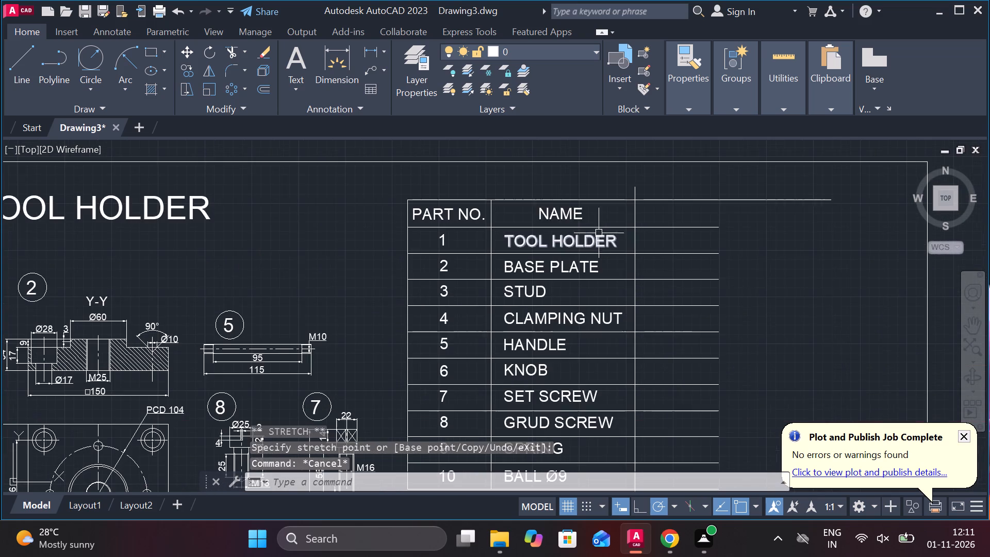
click(563, 214)
text(CO)
key(Return)
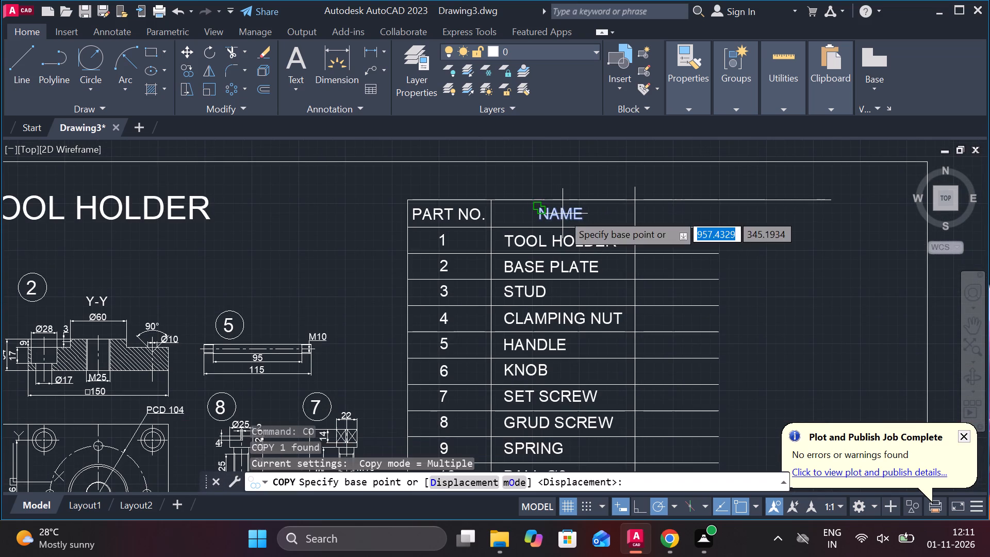
click(563, 214)
scroll(666, 219, up, 3)
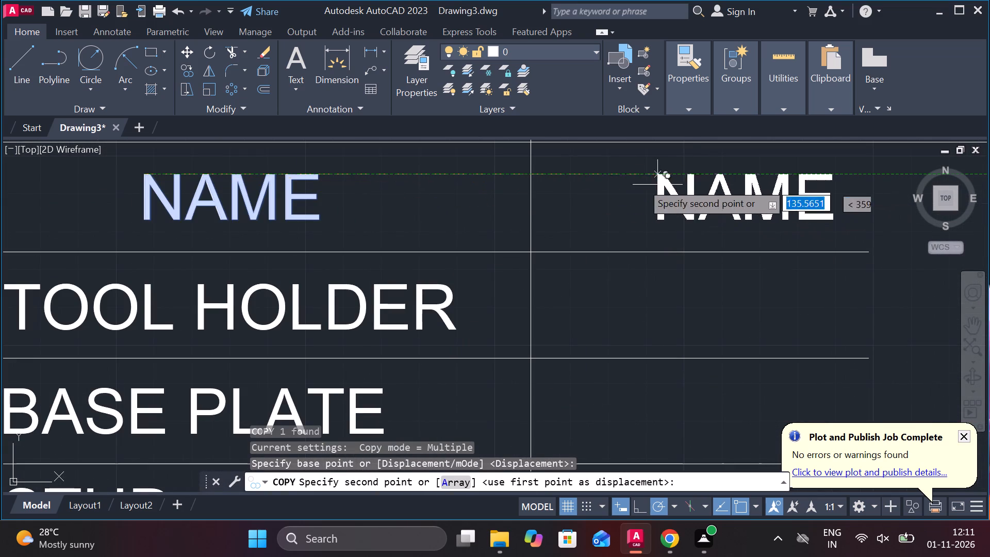
click(661, 177)
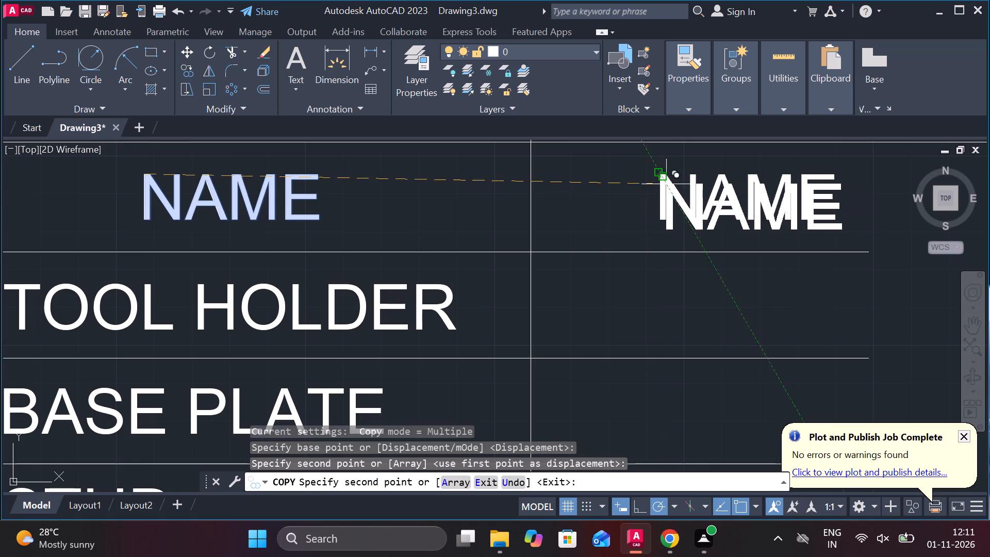
scroll(664, 183, down, 2)
key(Escape)
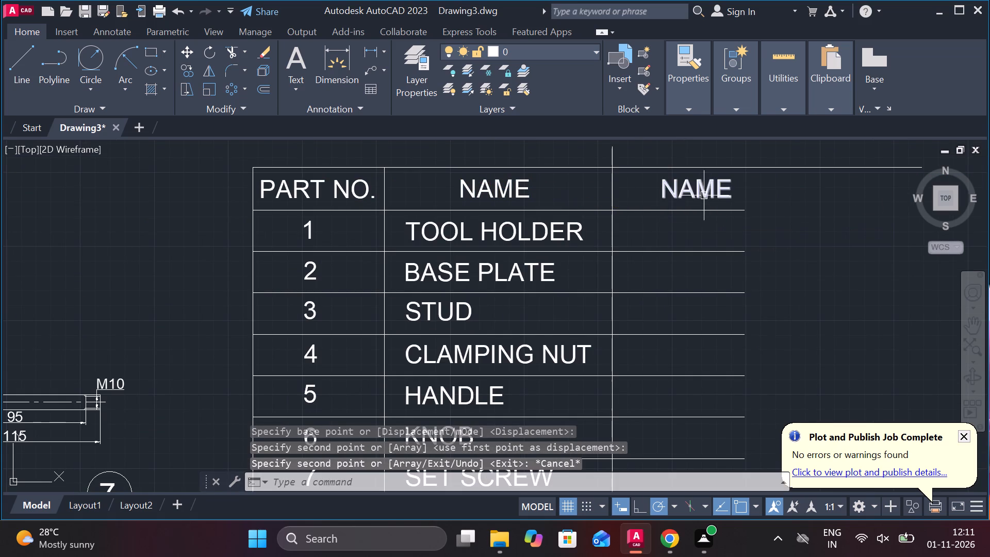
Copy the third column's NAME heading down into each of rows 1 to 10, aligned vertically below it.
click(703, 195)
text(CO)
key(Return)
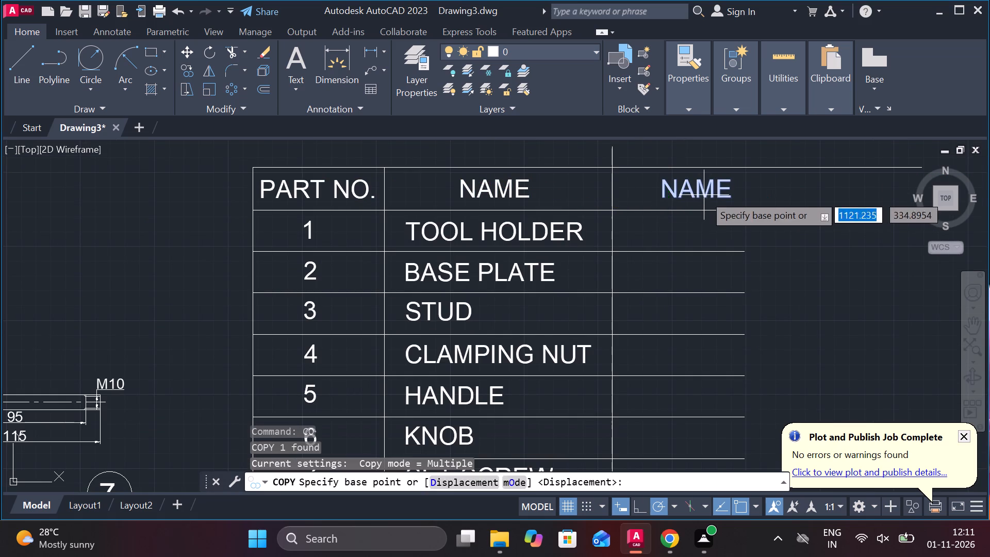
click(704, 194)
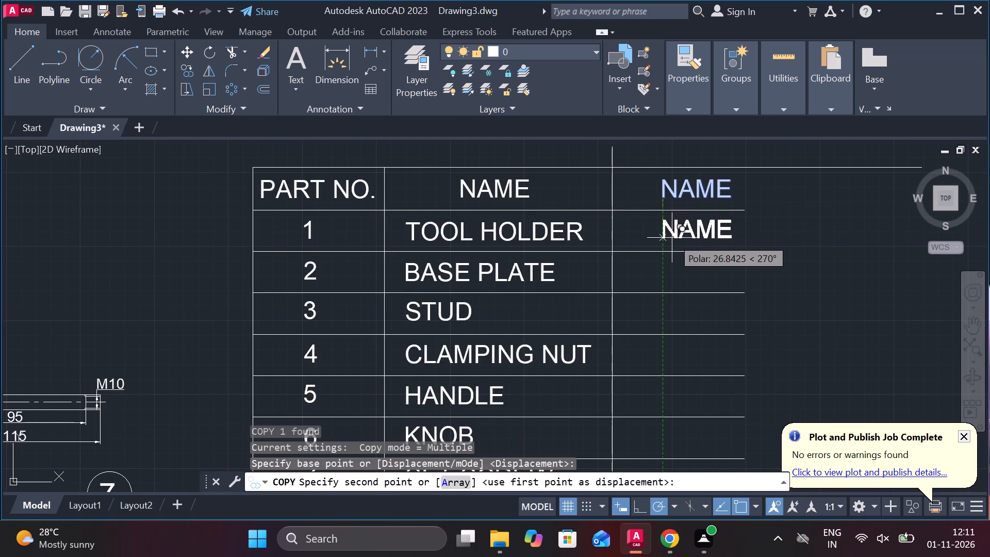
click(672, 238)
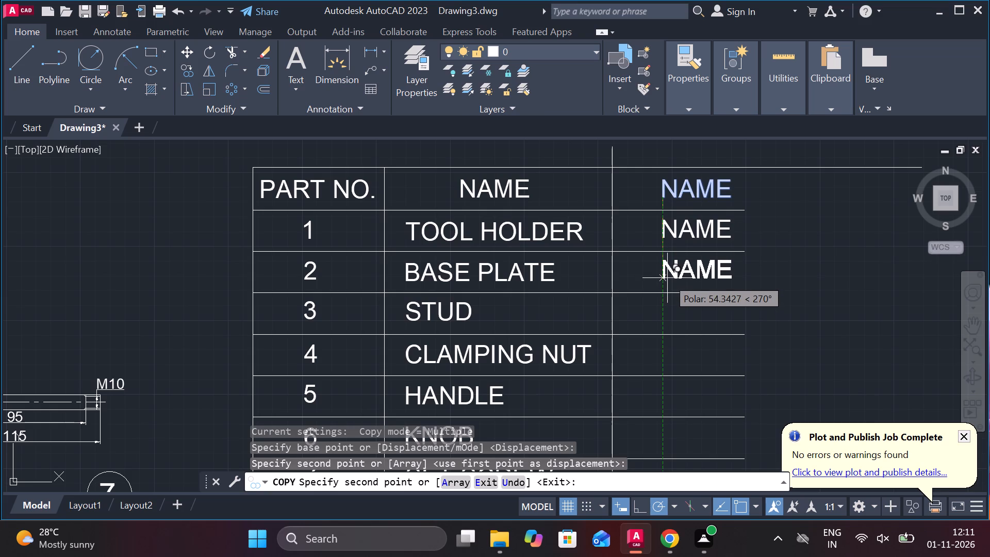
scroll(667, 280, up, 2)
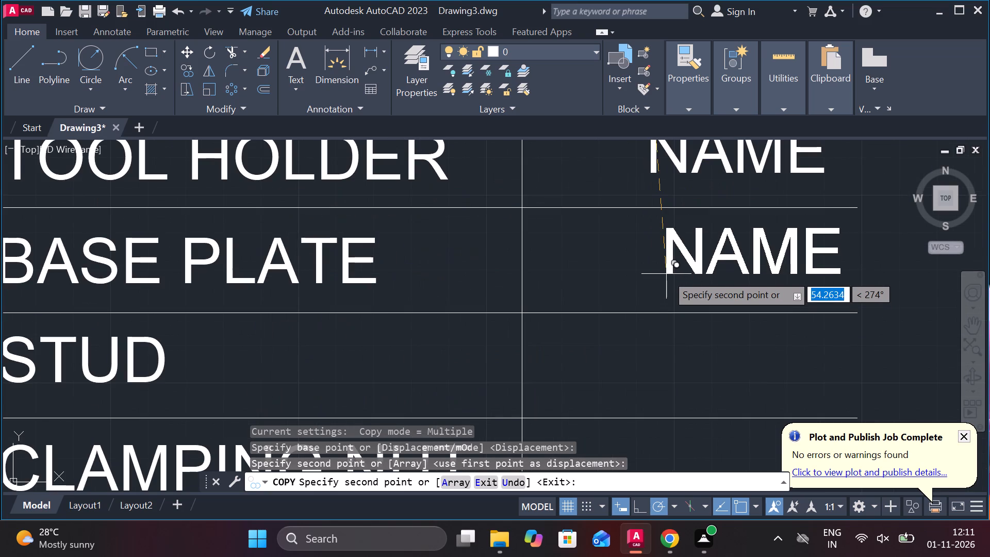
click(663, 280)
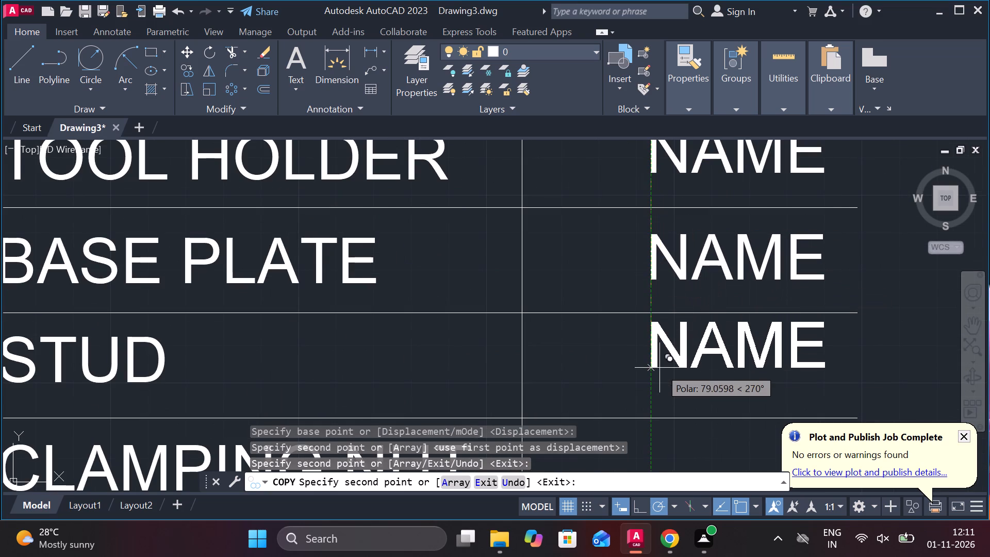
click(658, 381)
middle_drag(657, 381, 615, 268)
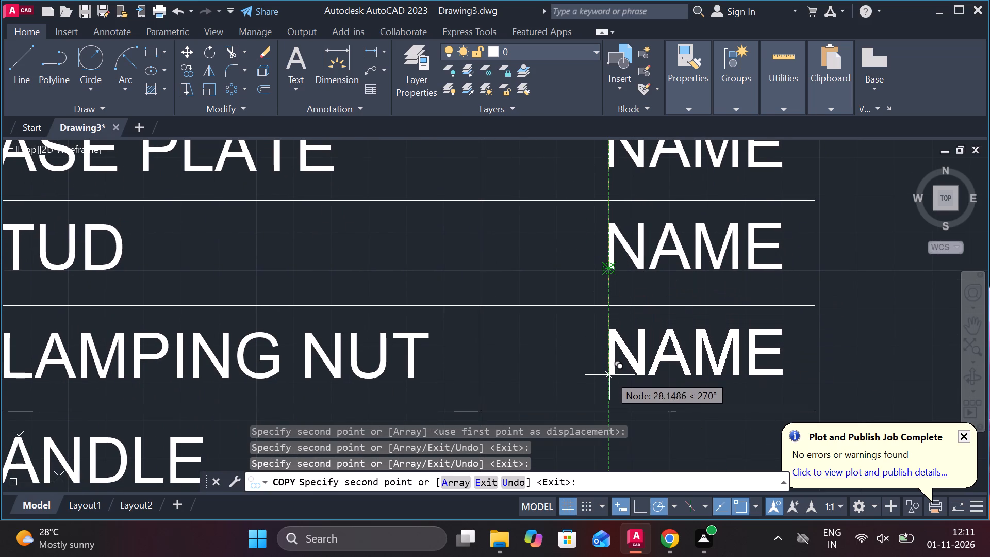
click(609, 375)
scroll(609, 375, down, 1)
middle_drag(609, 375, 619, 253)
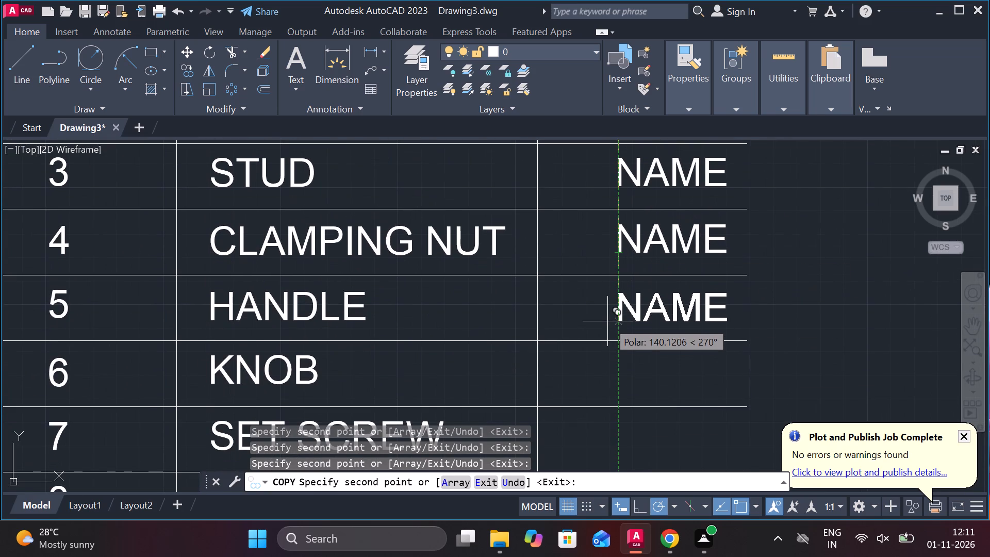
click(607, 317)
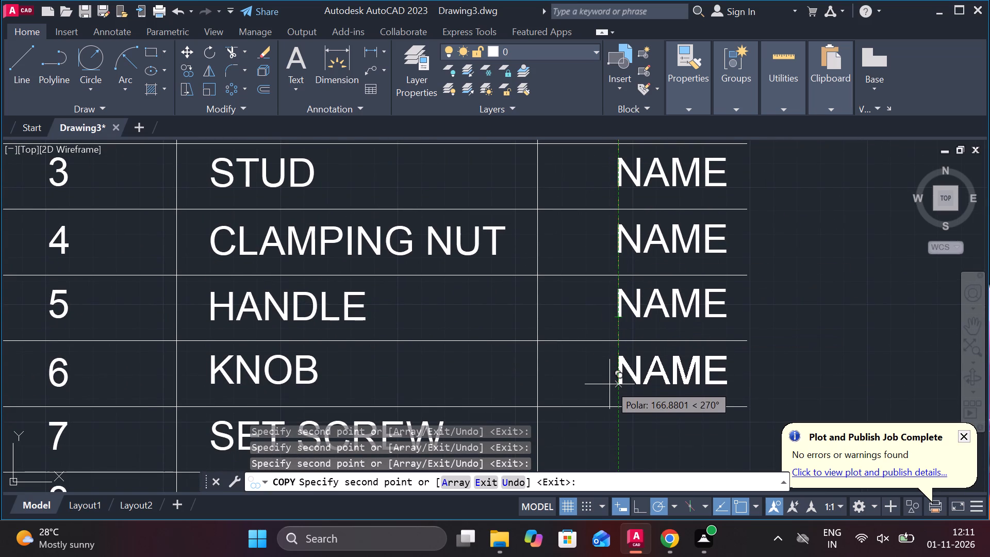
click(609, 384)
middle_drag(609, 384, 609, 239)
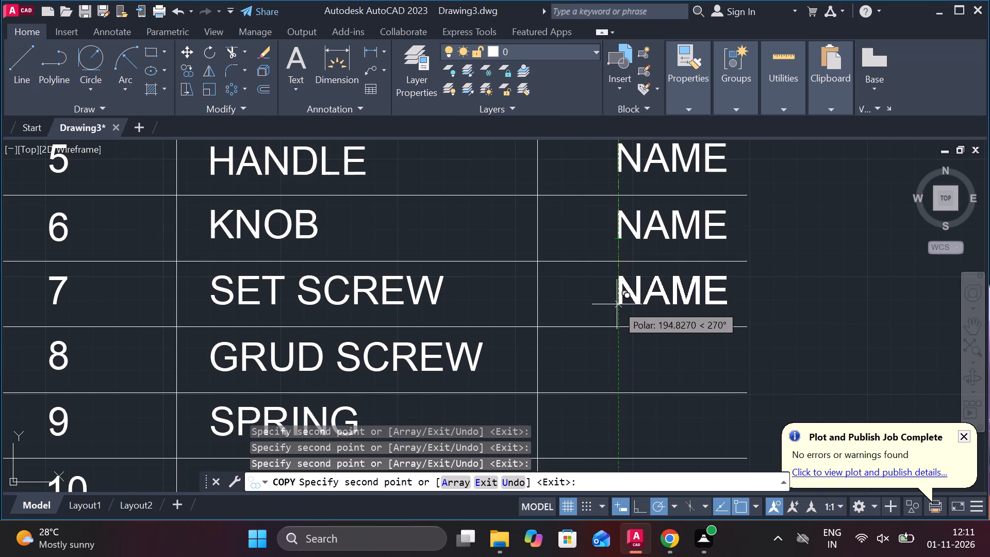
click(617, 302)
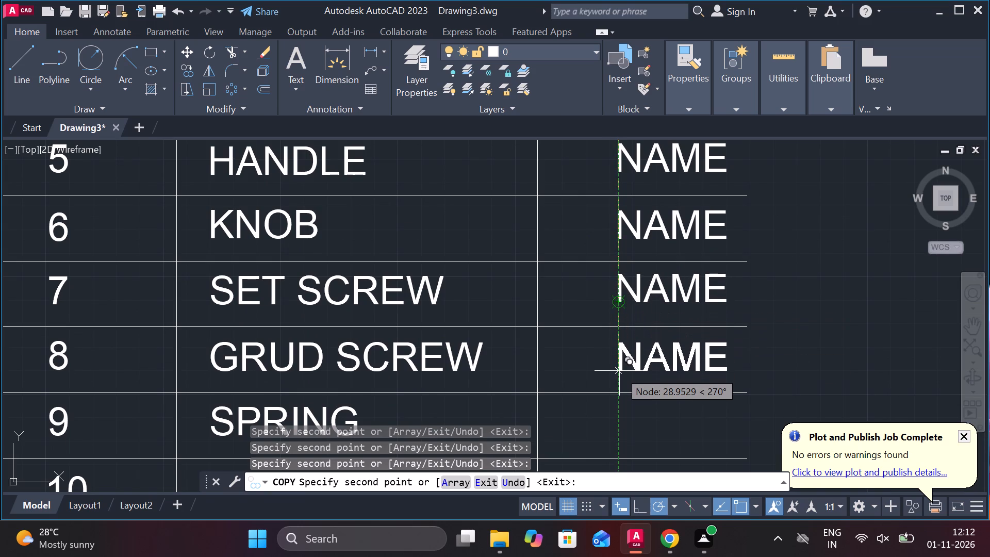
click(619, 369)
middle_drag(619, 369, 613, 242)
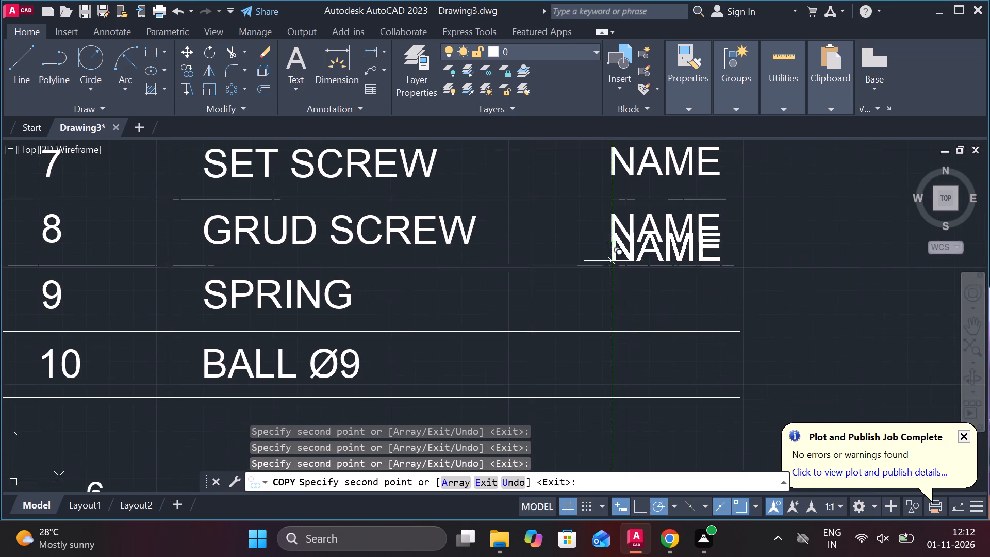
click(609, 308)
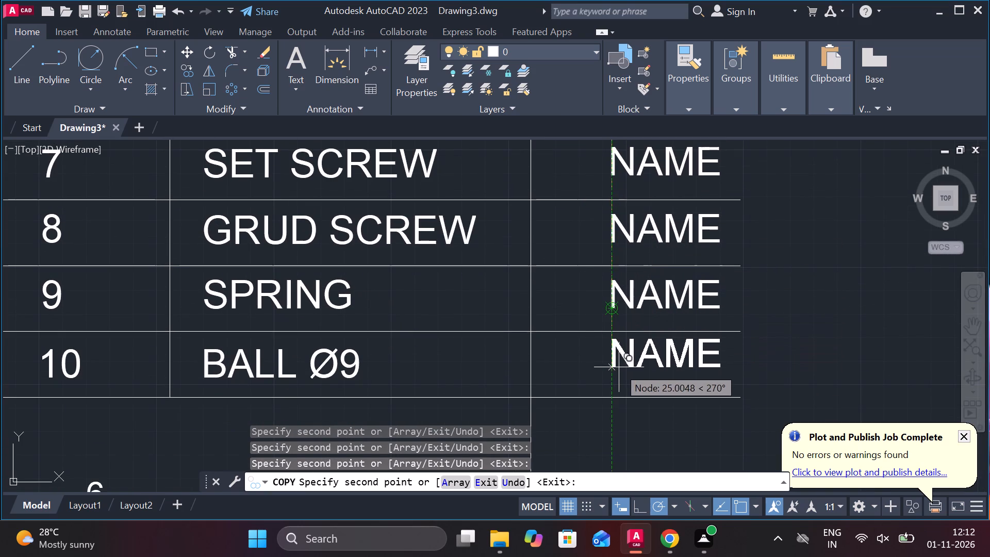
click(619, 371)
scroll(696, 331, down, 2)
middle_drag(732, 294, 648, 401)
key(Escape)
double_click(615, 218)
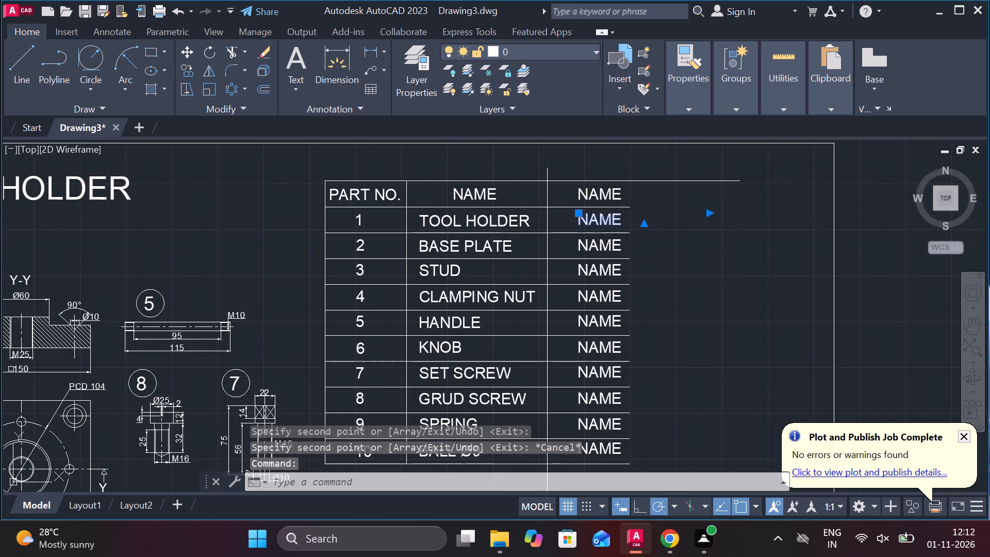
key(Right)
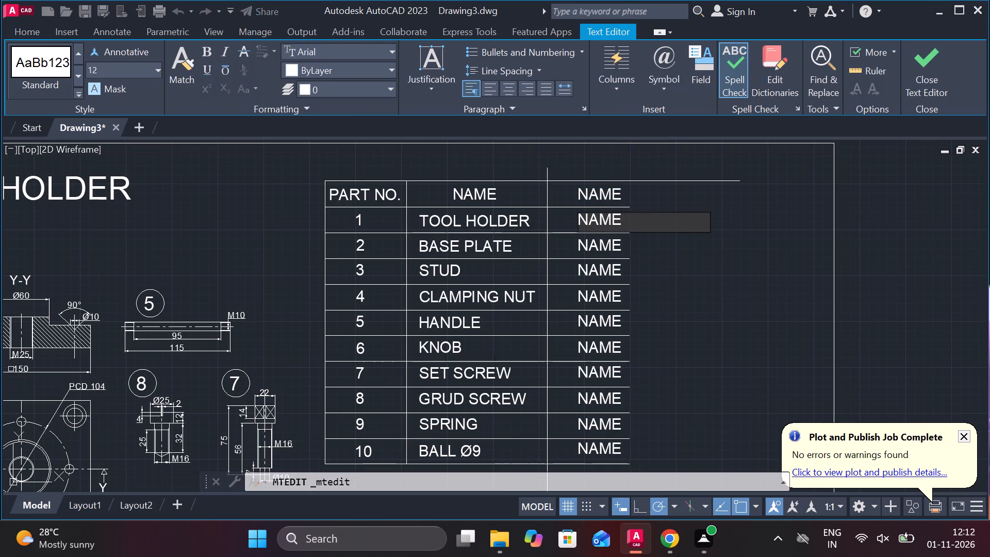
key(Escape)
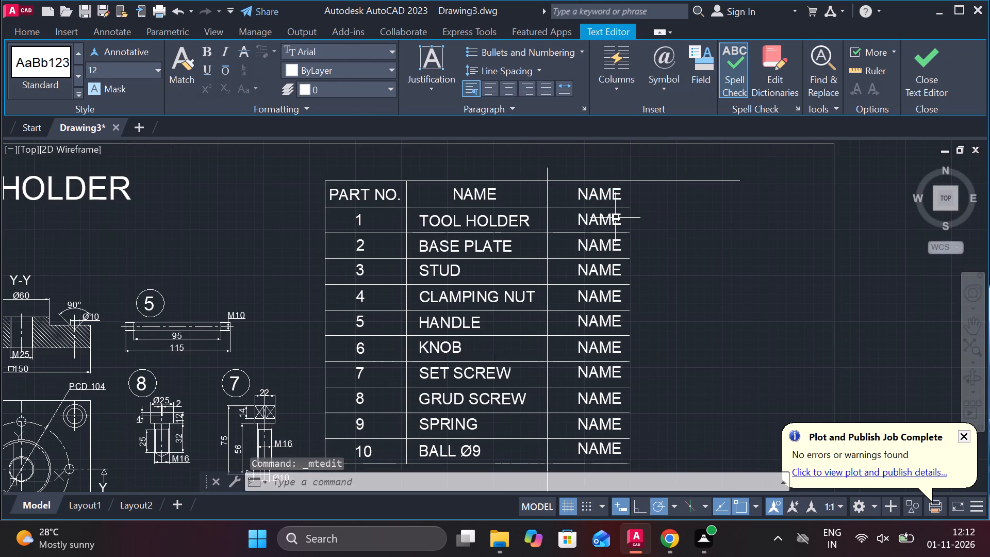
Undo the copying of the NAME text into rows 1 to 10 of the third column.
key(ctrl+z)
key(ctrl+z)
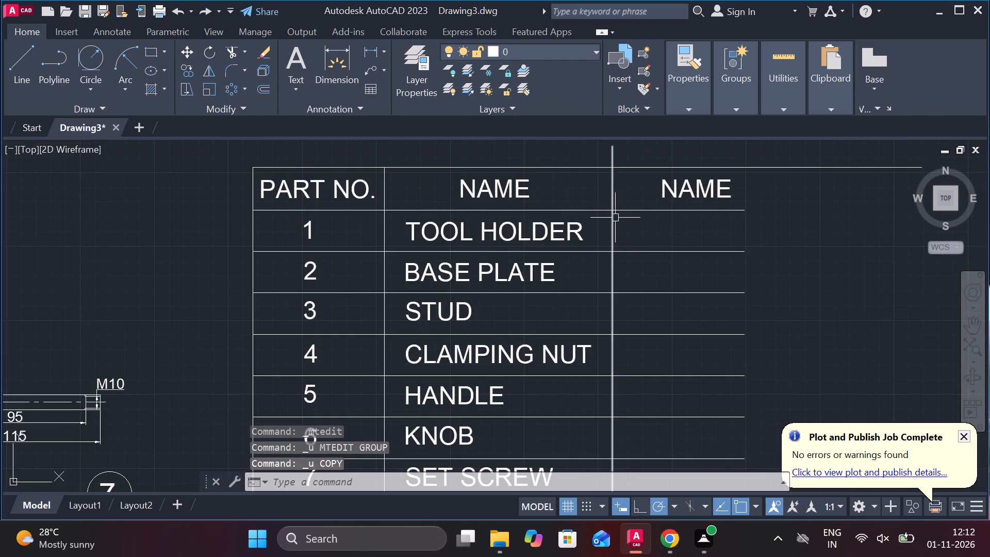
Copy the third column's NAME heading straight down into the row 1 cell beside TOOL HOLDER.
click(669, 194)
text(CO)
key(Return)
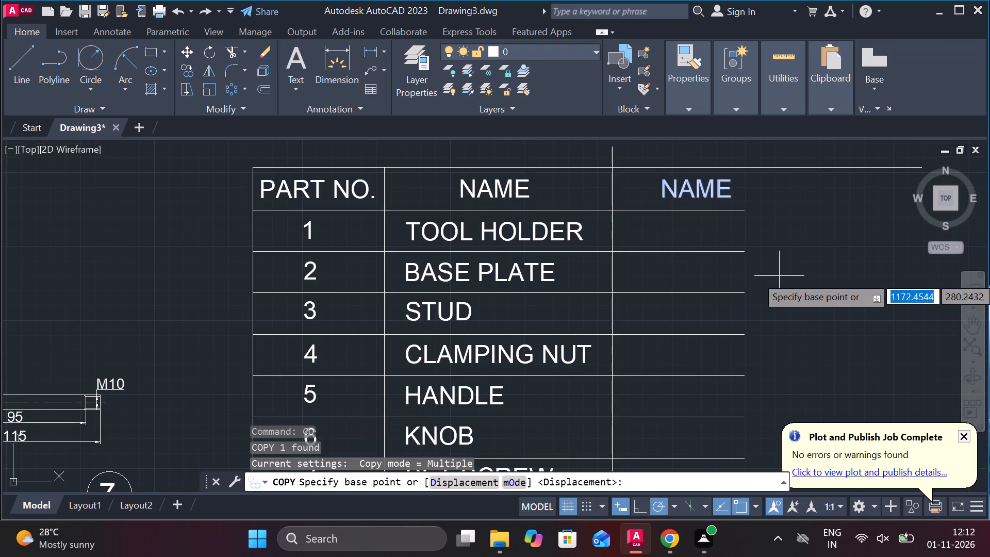
click(730, 228)
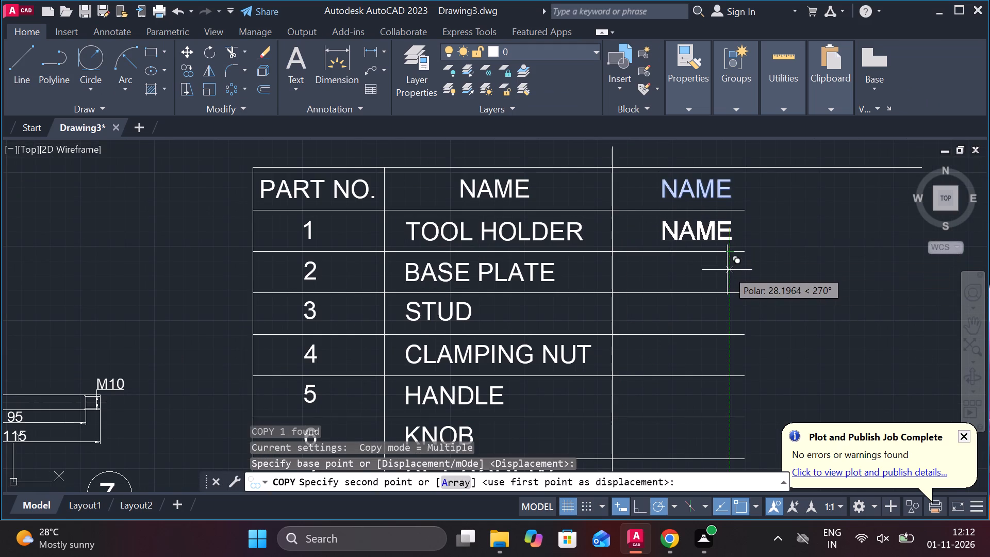
scroll(727, 268, up, 1)
click(725, 271)
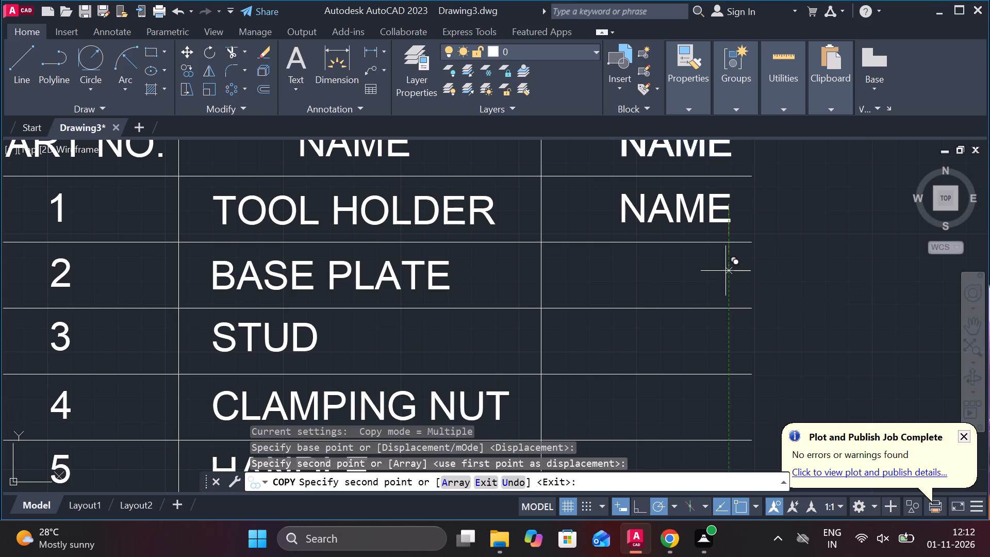
key(Escape)
Replace the copied NAME text in row 1 of the third column with MS.
double_click(718, 201)
key(Escape)
double_click(717, 209)
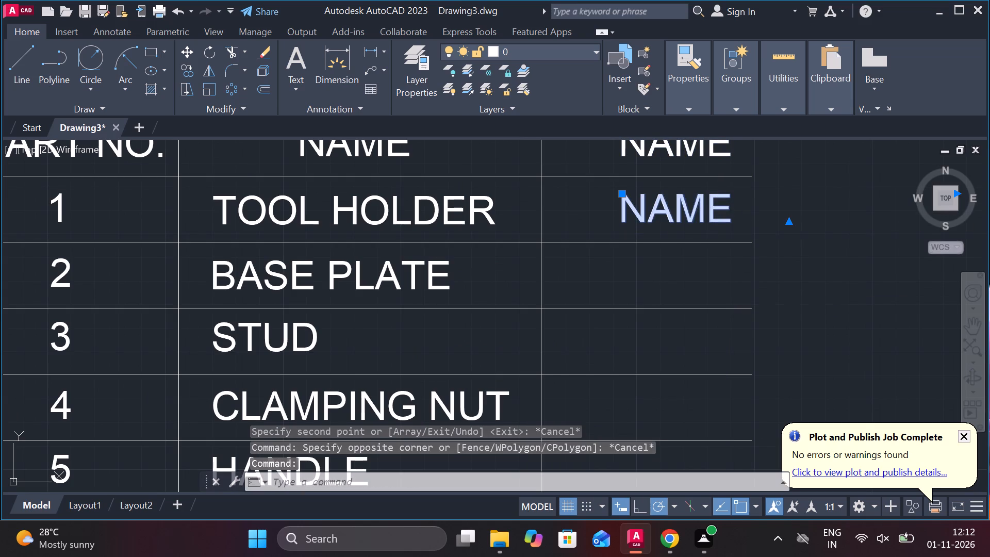
key(Right)
key(BackSpace)
key(BackSpace)
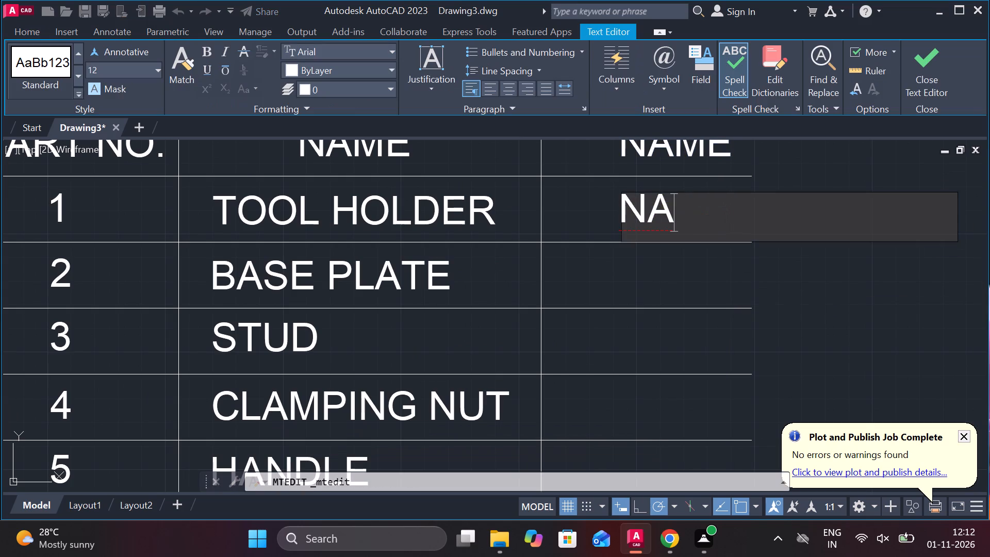
key(BackSpace)
key(BackSpace)
text(MS)
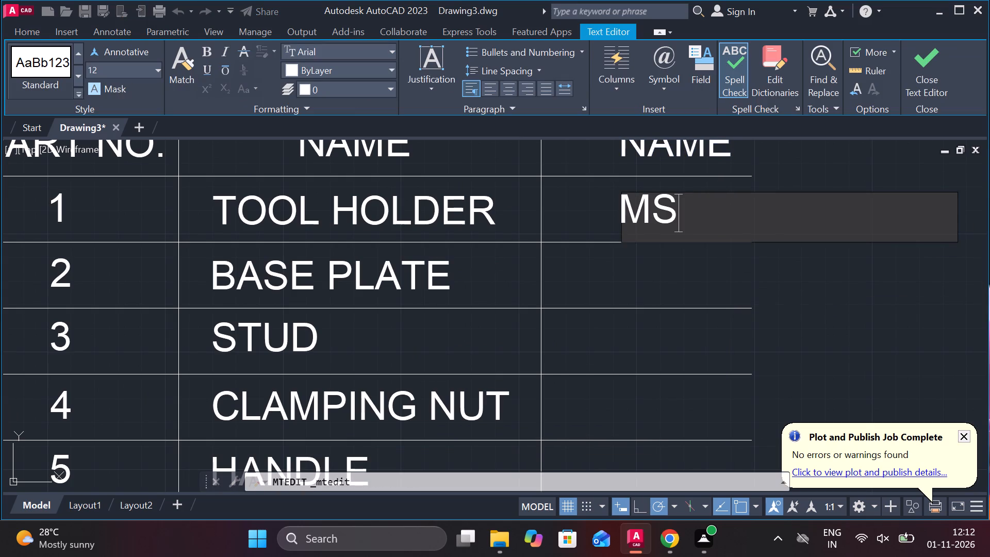
click(903, 87)
key(Escape)
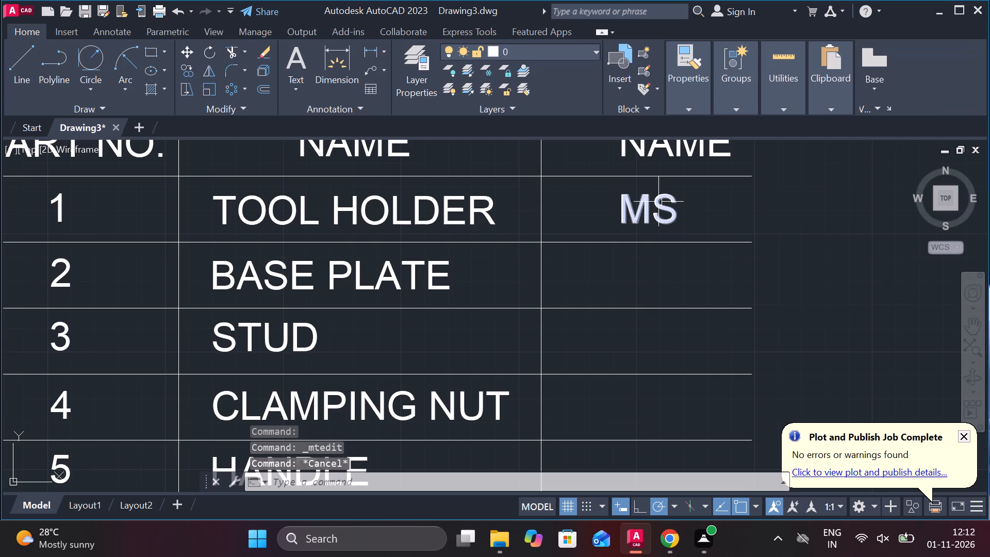
Move the row 1 MS text closer to the vertical line that starts the third column.
click(658, 202)
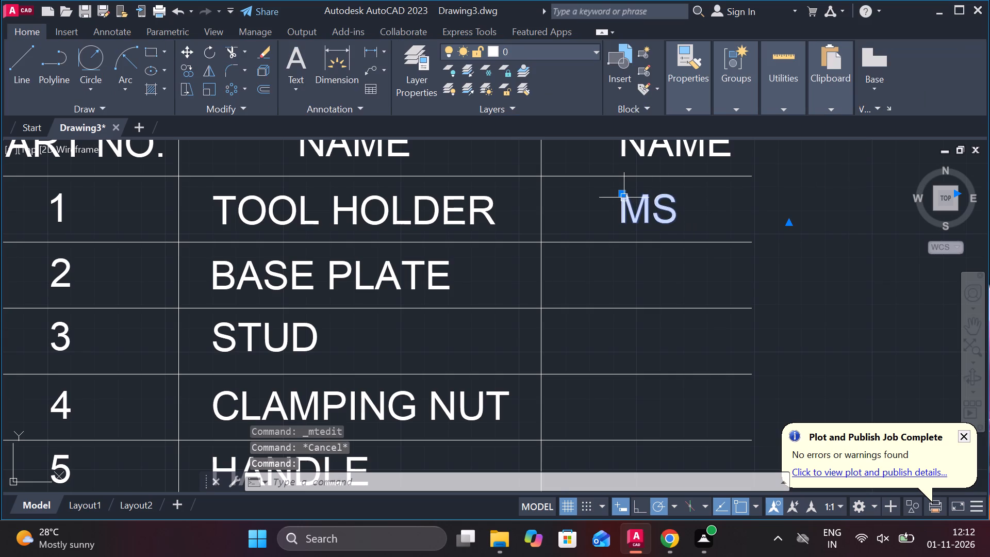
click(623, 197)
click(577, 195)
key(Escape)
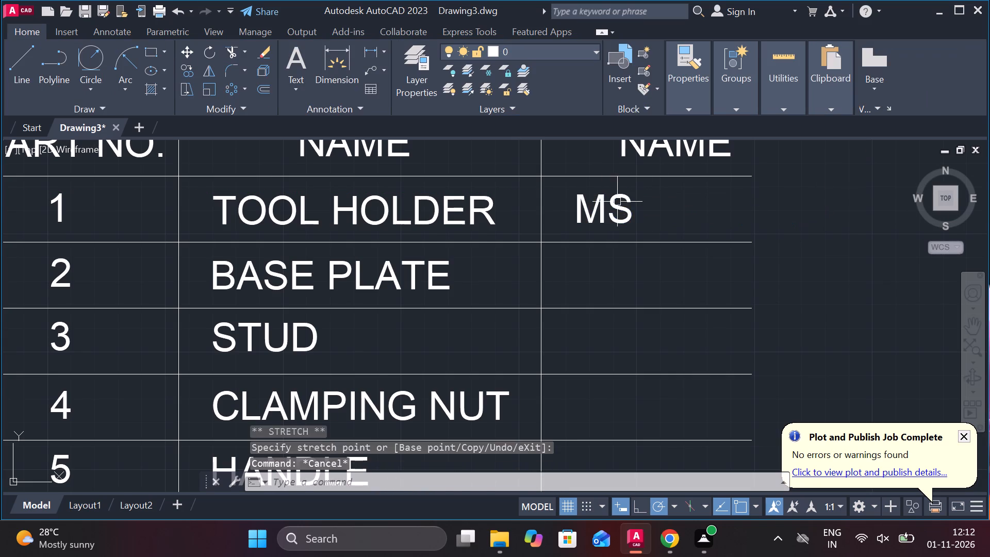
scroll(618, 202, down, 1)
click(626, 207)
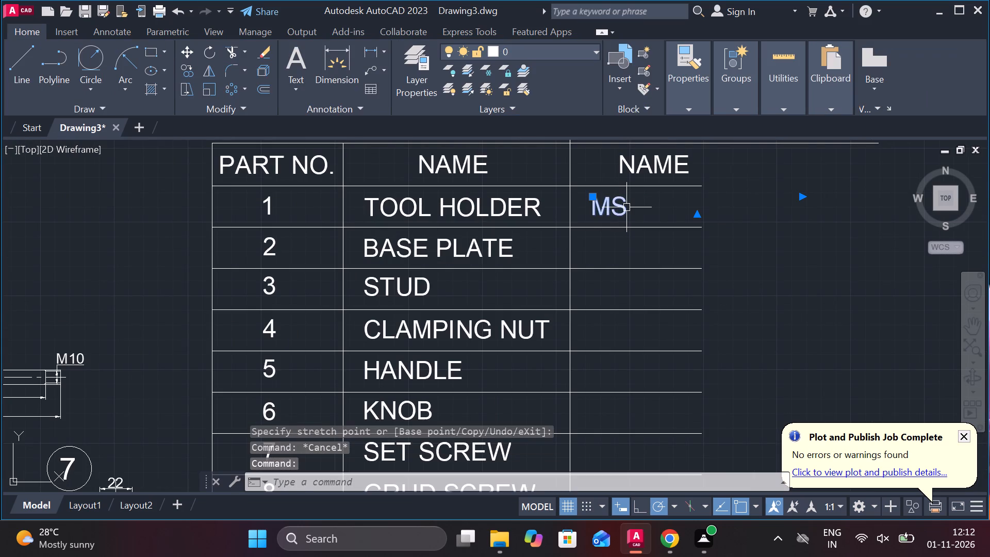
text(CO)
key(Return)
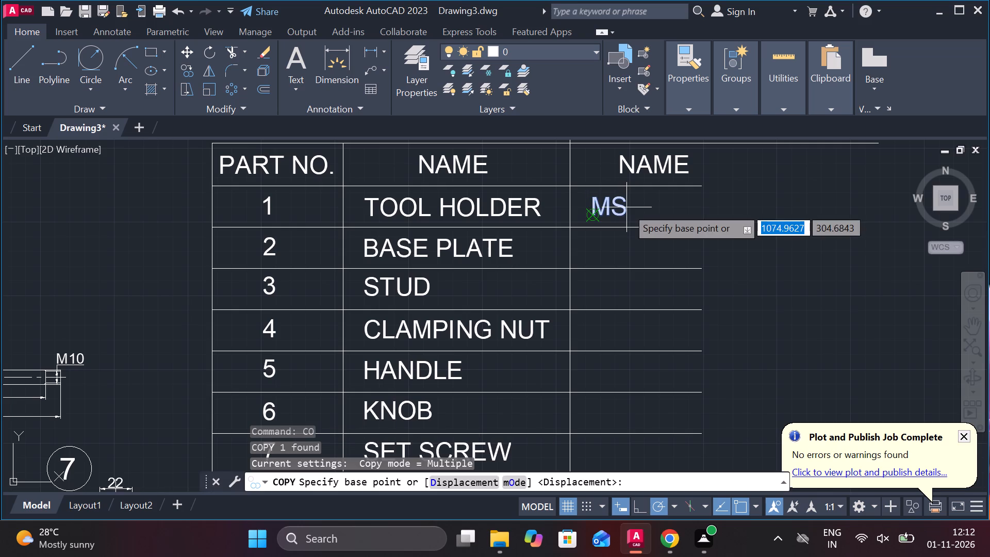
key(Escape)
Narrow the text frame of the row 1 MS entry until it just fits the letters.
click(615, 206)
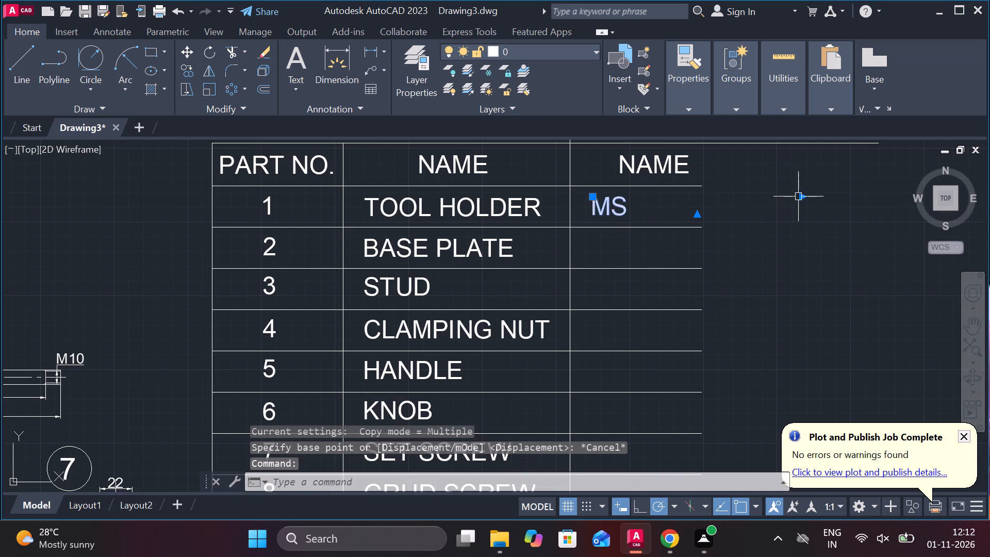
click(800, 199)
click(634, 204)
key(Escape)
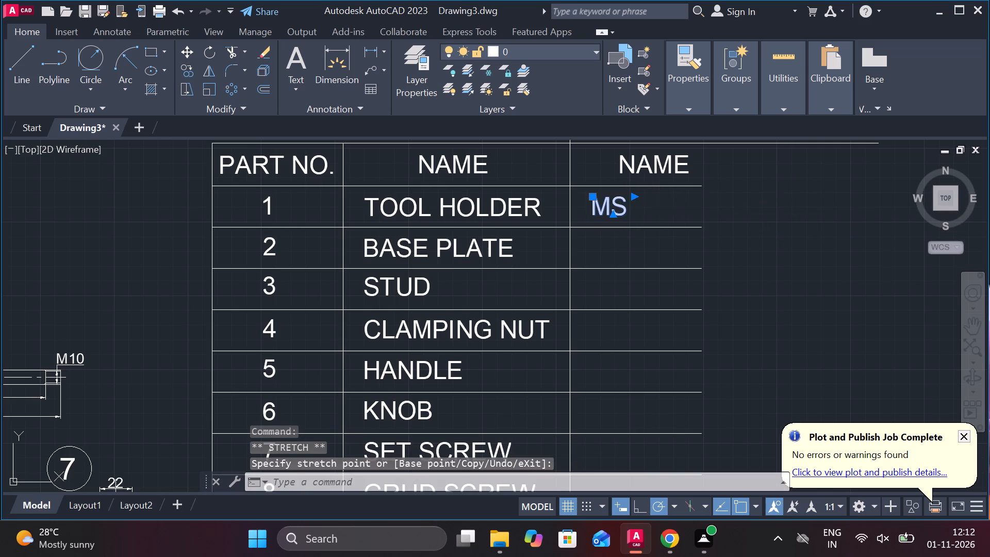
Copy the MS text down the third column into each of rows 2 to 10, aligned vertically below row 1.
click(612, 206)
text(CO)
key(Return)
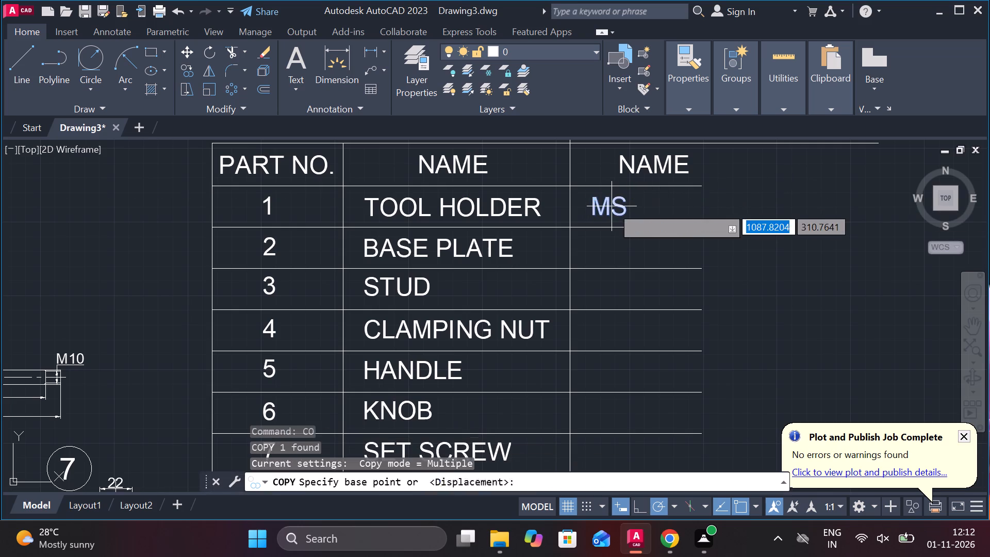
click(612, 206)
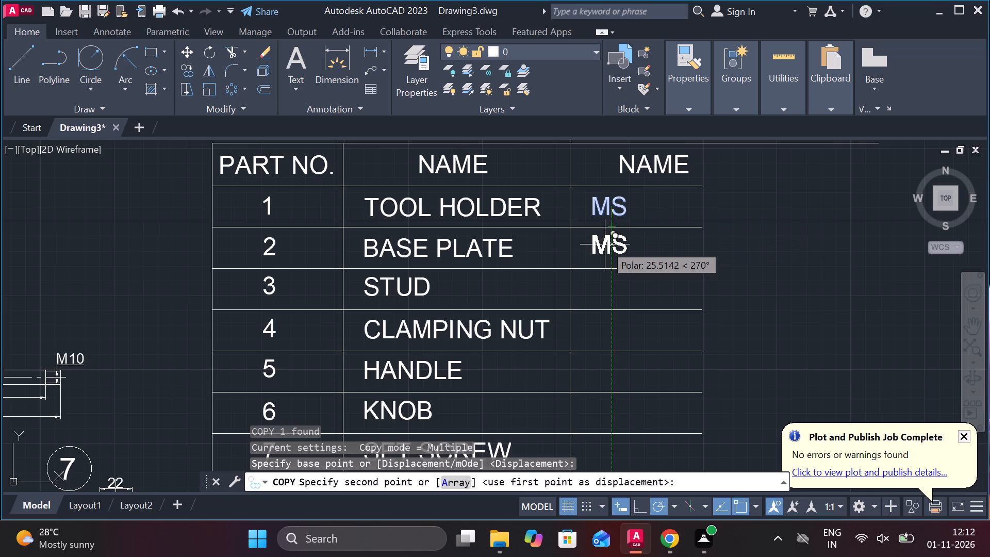
click(603, 285)
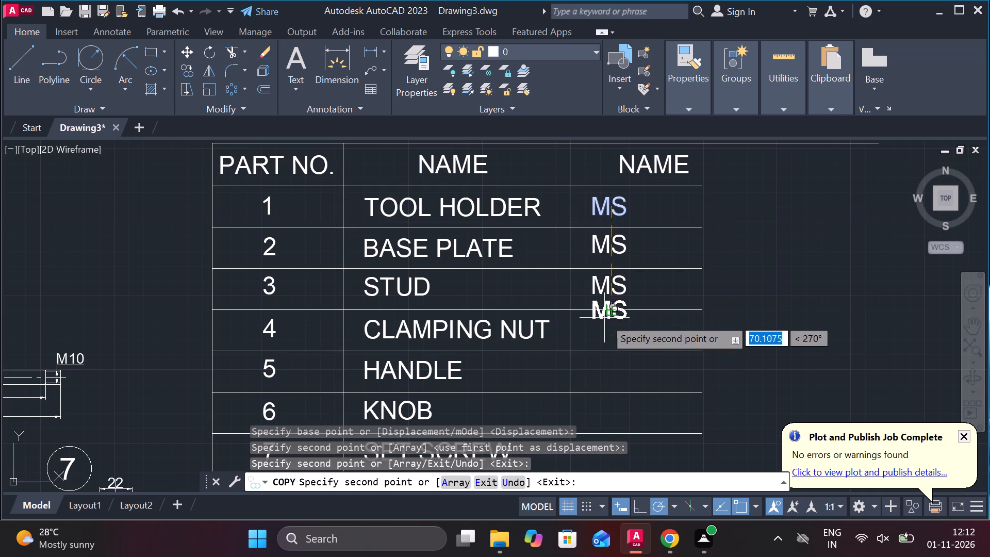
click(605, 329)
middle_drag(605, 329, 596, 281)
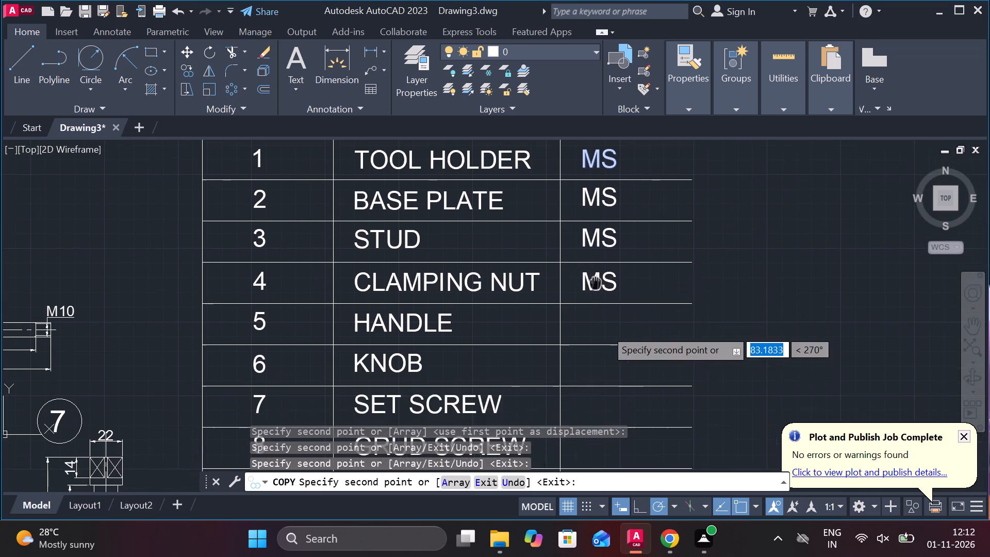
click(598, 324)
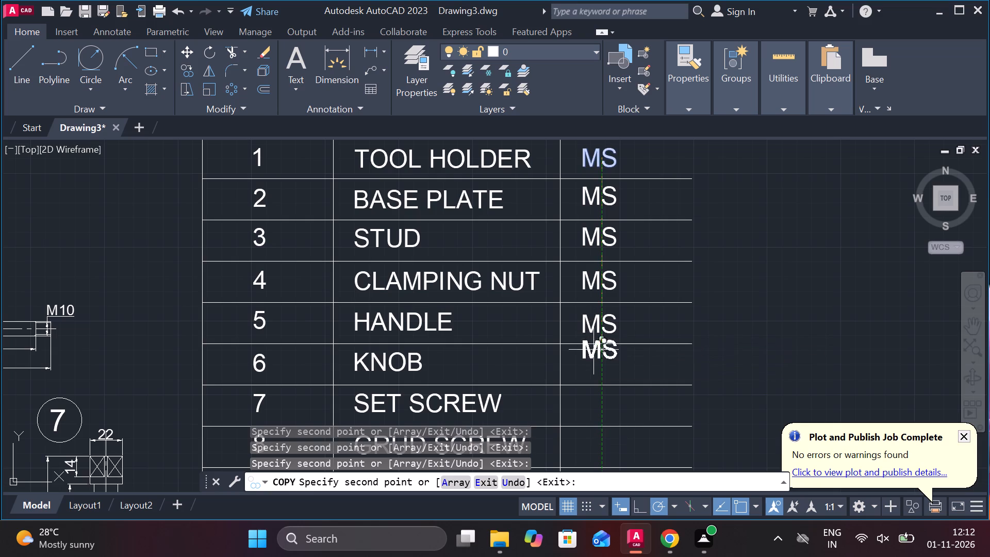
middle_drag(592, 363, 590, 293)
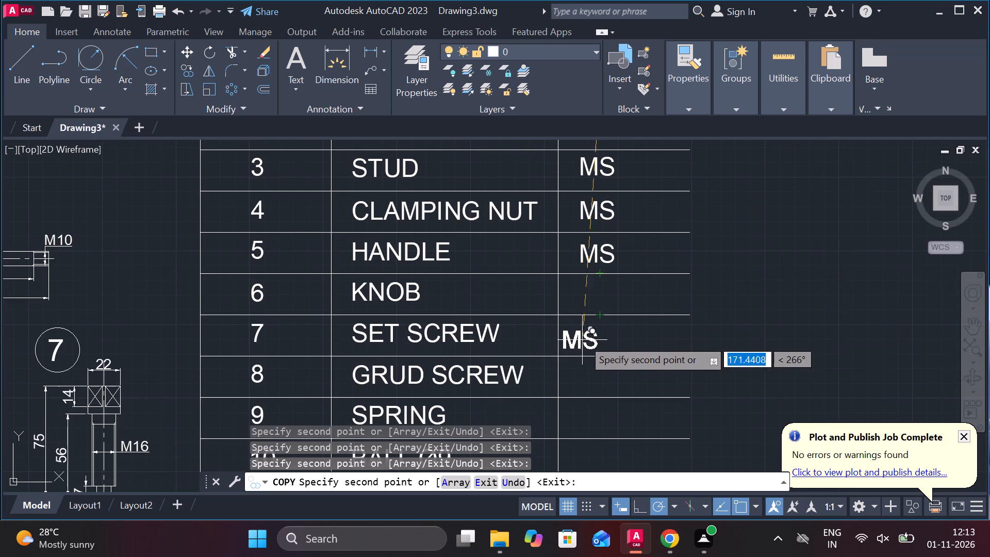
click(592, 335)
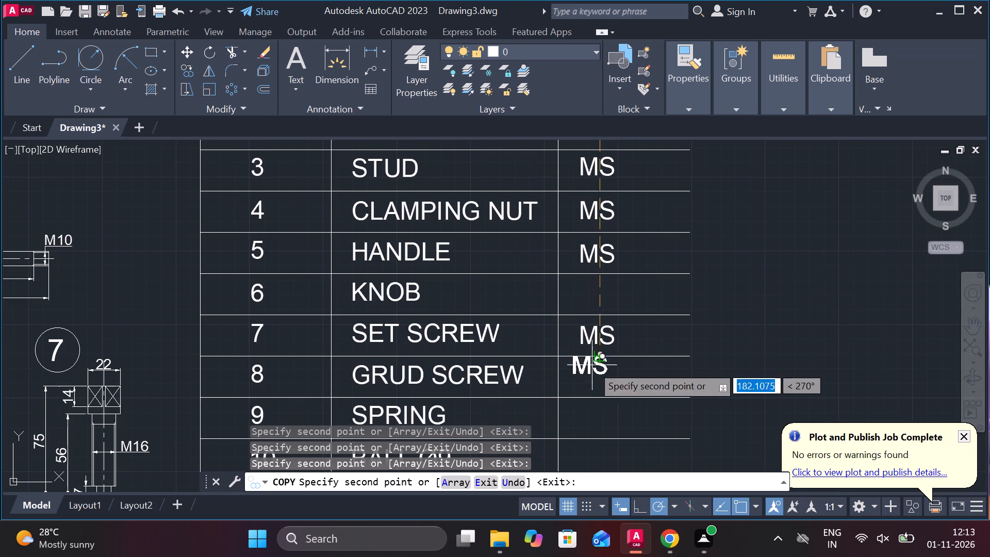
click(592, 373)
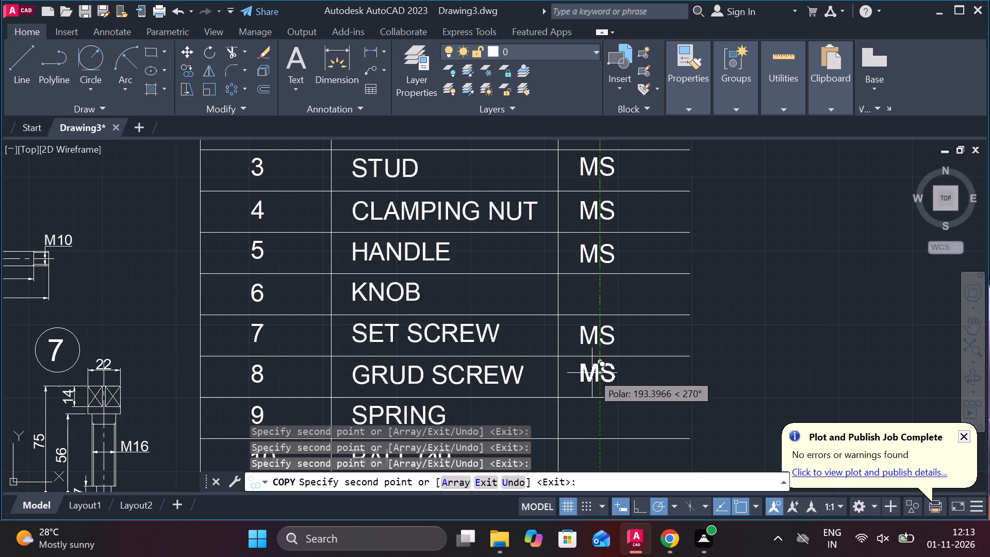
middle_drag(599, 371, 584, 290)
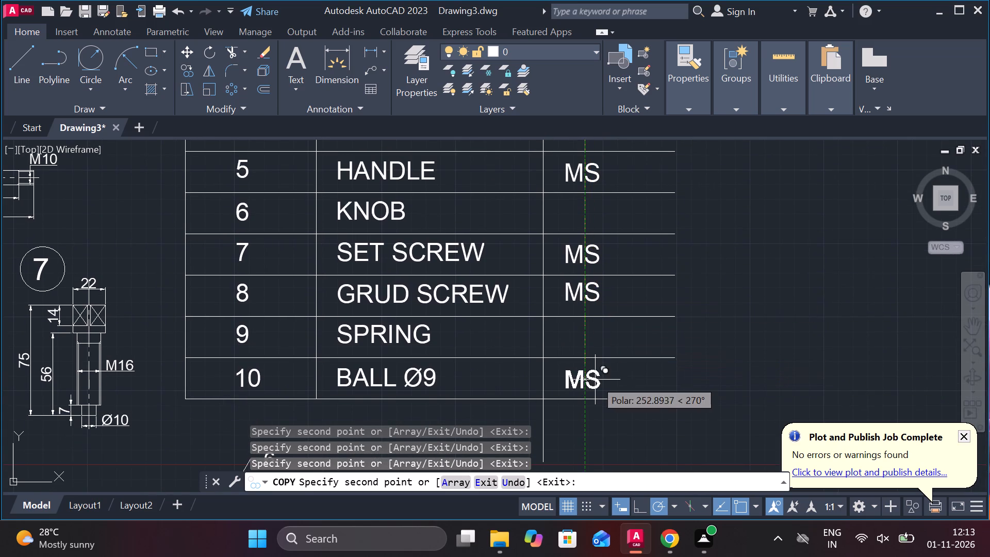
click(595, 375)
middle_drag(637, 260, 637, 265)
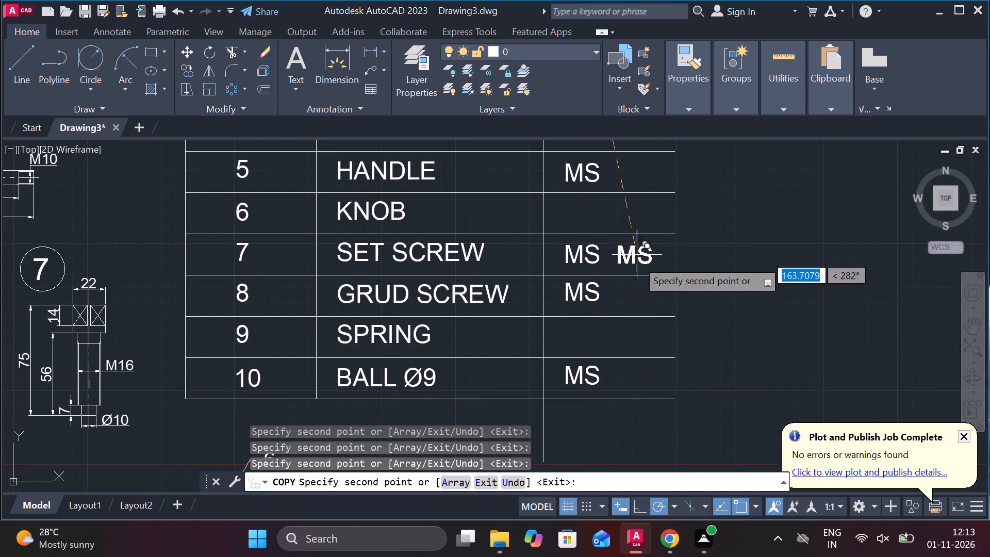
middle_drag(637, 265, 639, 293)
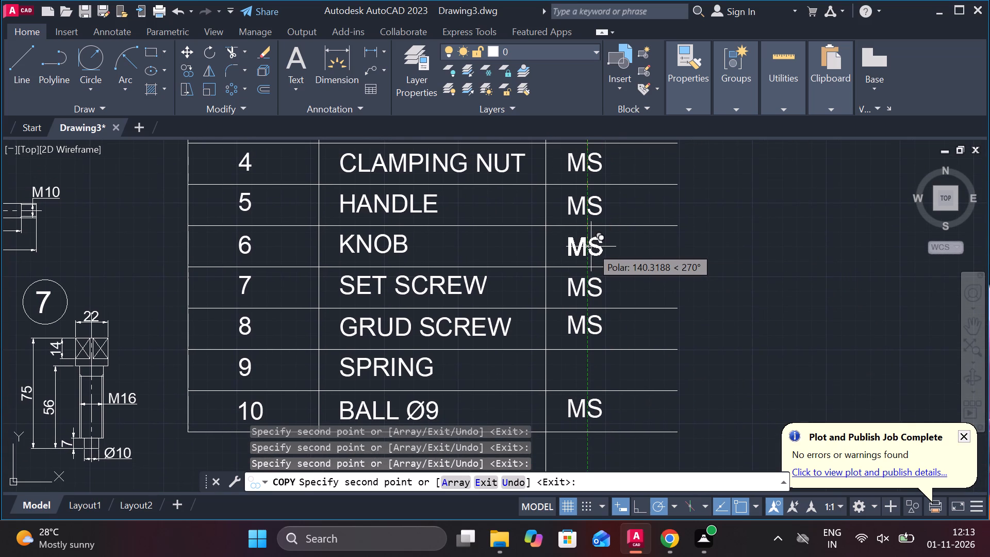
click(591, 243)
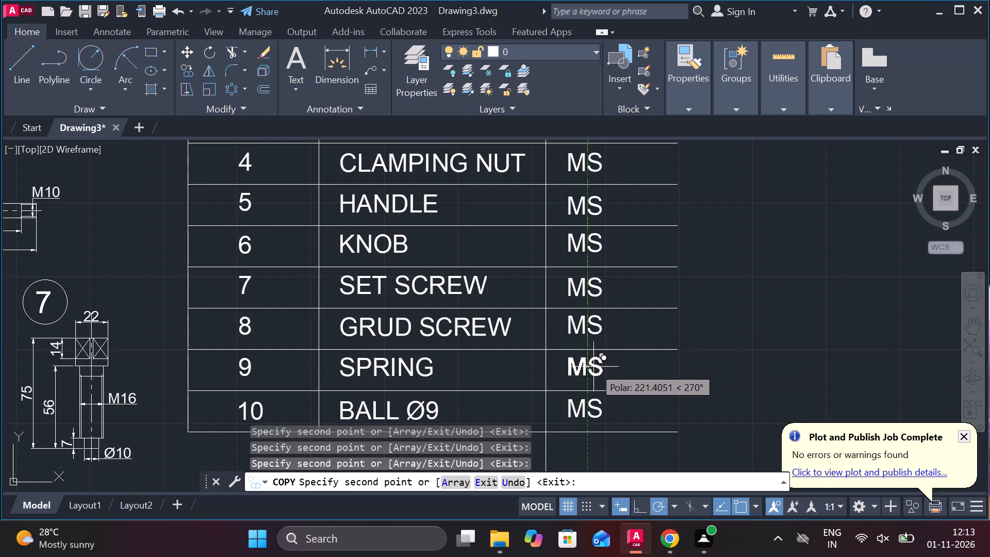
click(593, 367)
key(Escape)
Change the third-column entry for KNOB in row 6 to EBONITE.
double_click(592, 243)
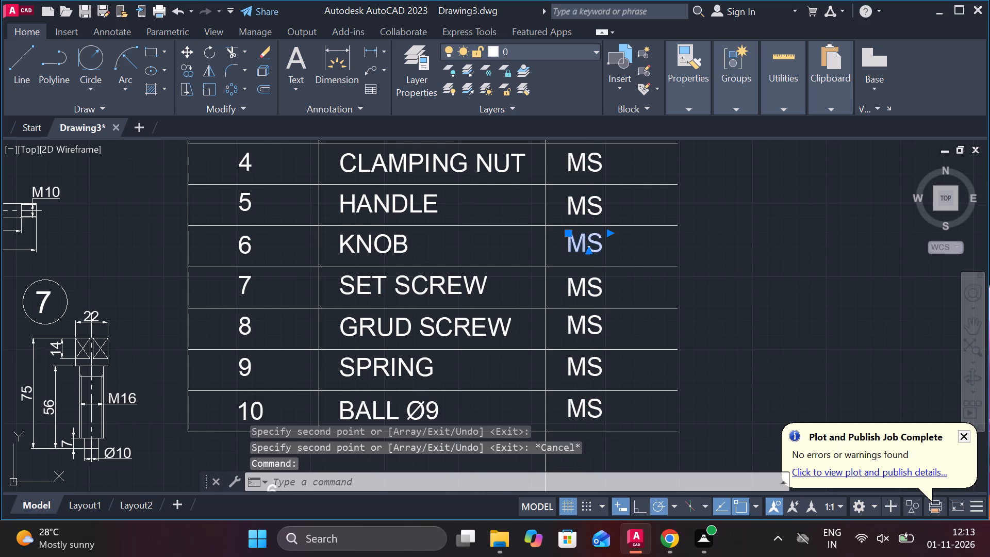
key(Right)
key(BackSpace)
key(BackSpace)
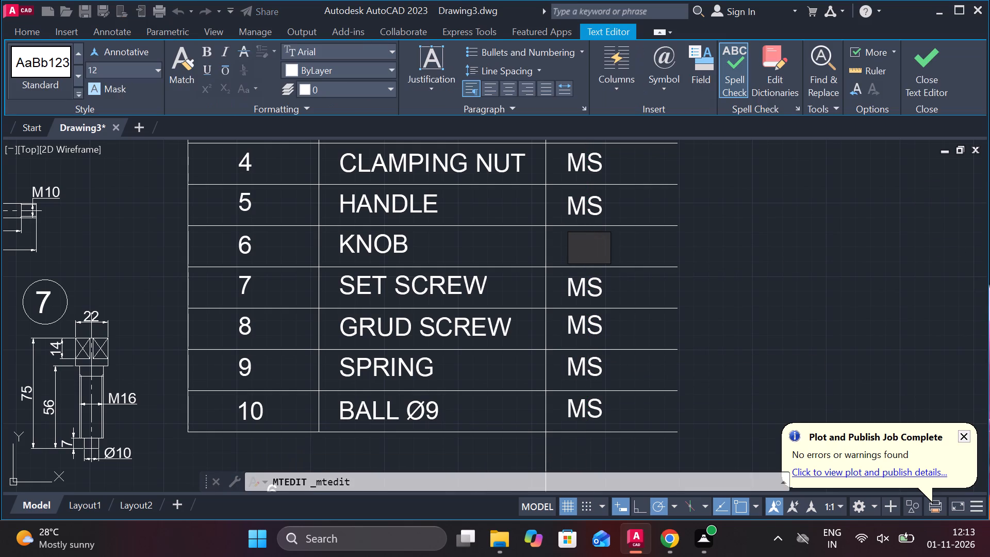
key(e)
key(b)
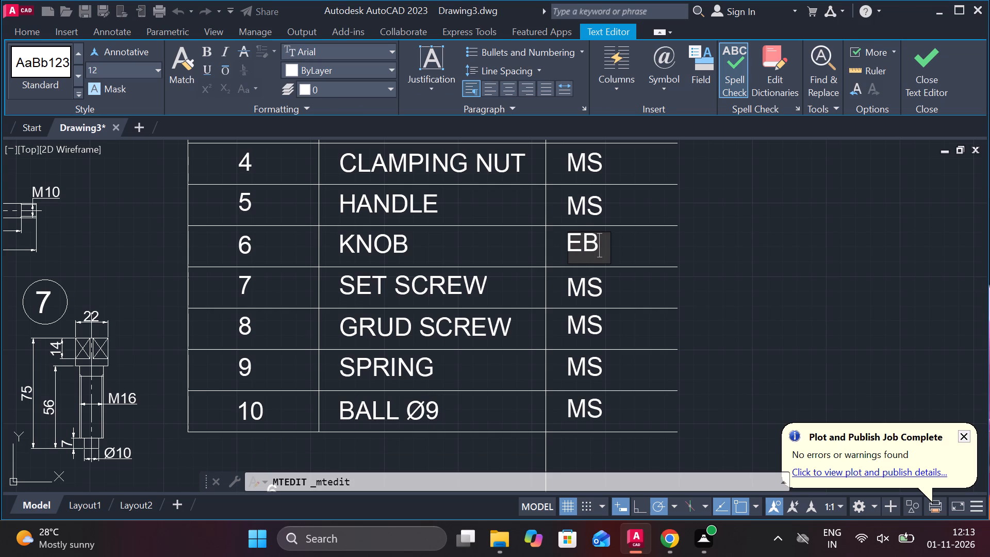
text(ONITE)
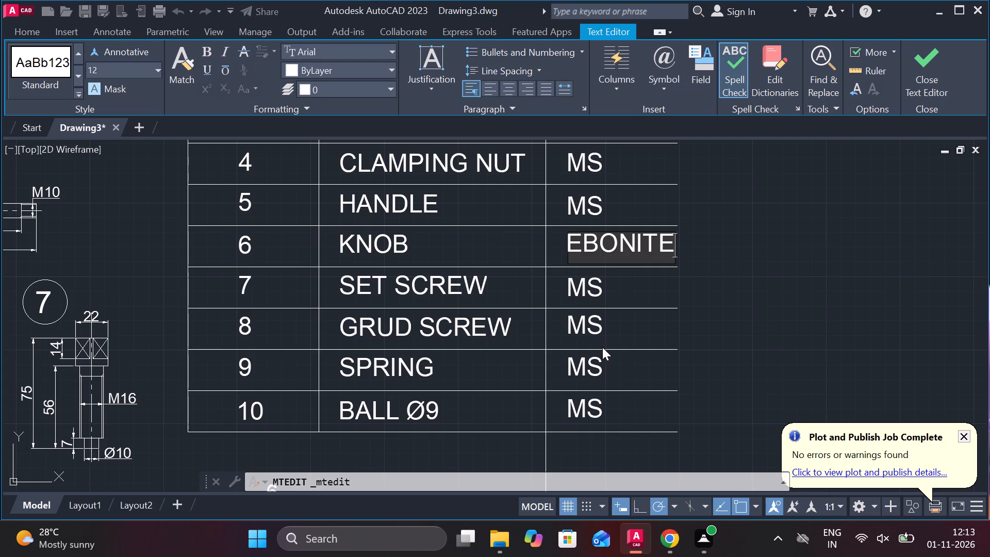
click(591, 374)
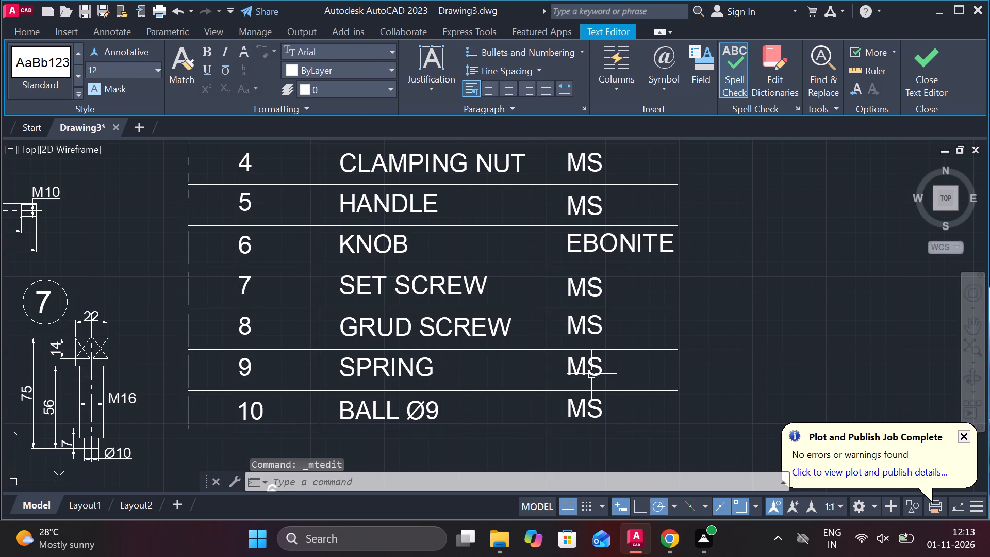
Change the third-column entry for SPRING in row 9 to STEEL.
double_click(594, 371)
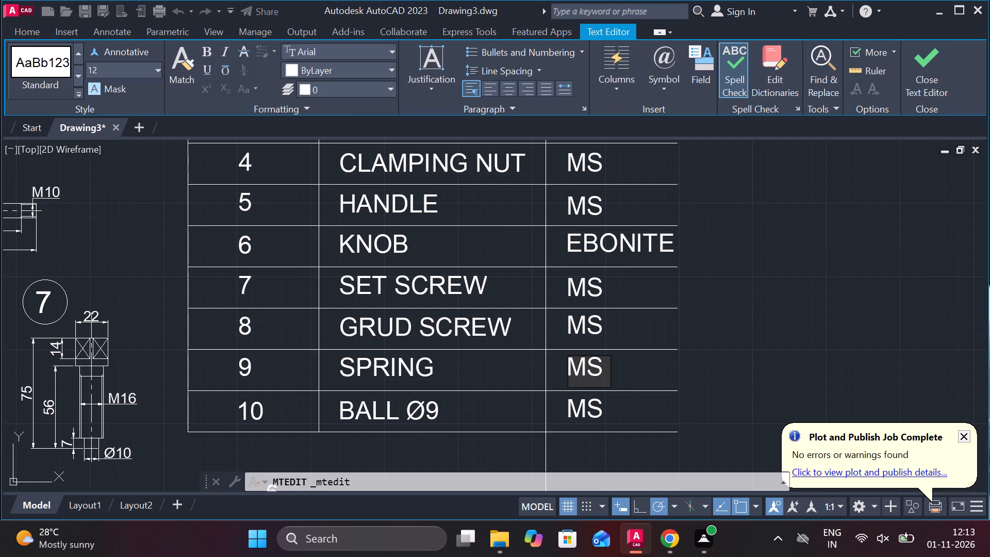
key(Left)
key(Right)
key(BackSpace)
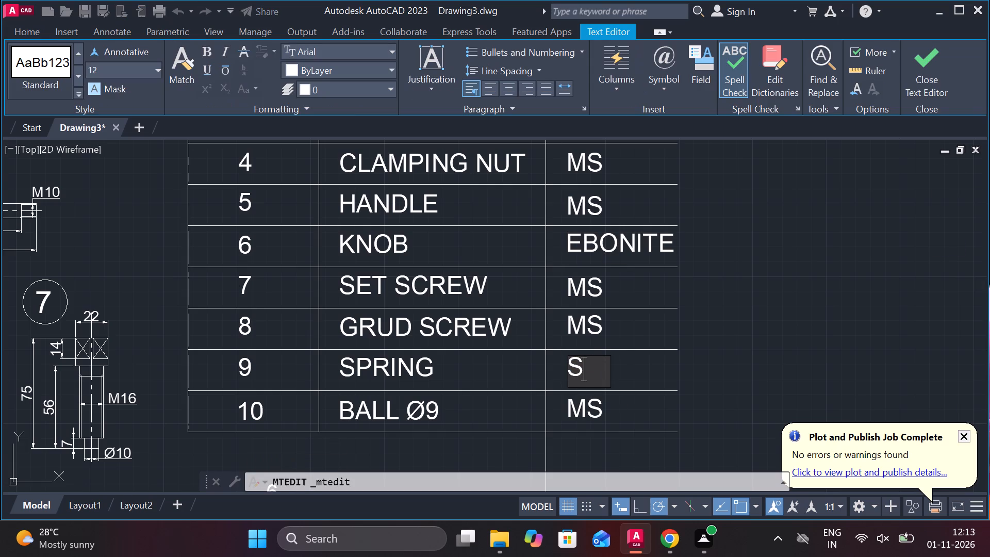
key(Right)
text(TEEL)
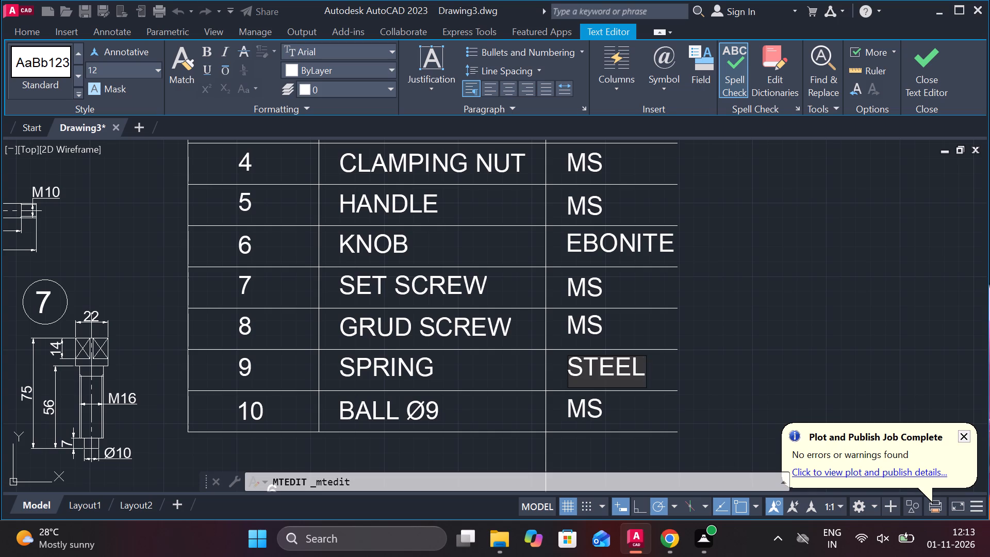
click(698, 355)
scroll(739, 331, down, 2)
middle_drag(737, 331, 731, 331)
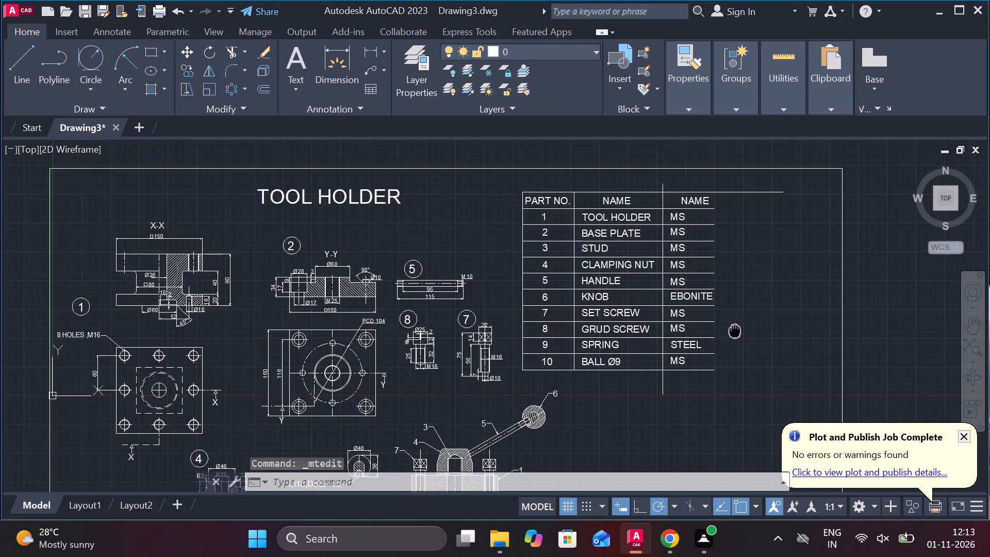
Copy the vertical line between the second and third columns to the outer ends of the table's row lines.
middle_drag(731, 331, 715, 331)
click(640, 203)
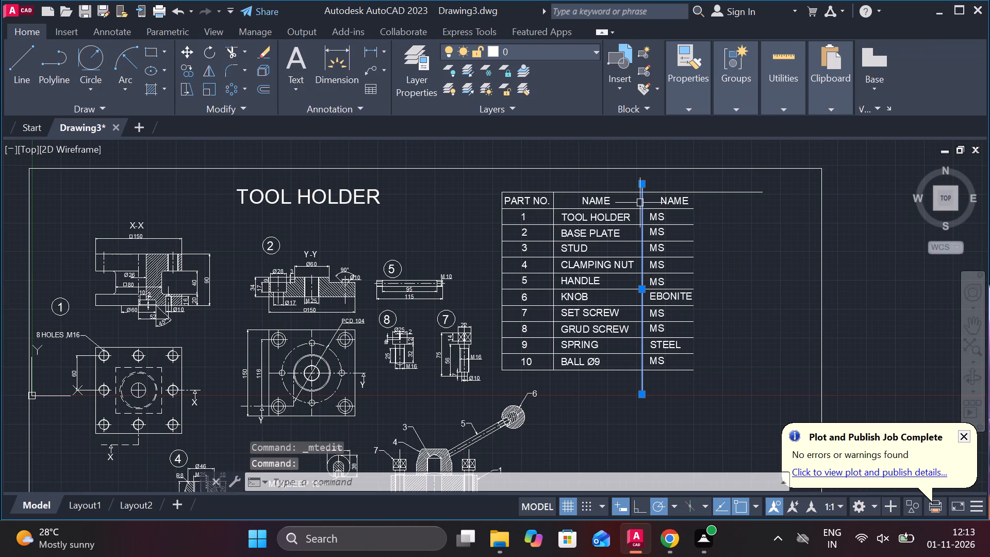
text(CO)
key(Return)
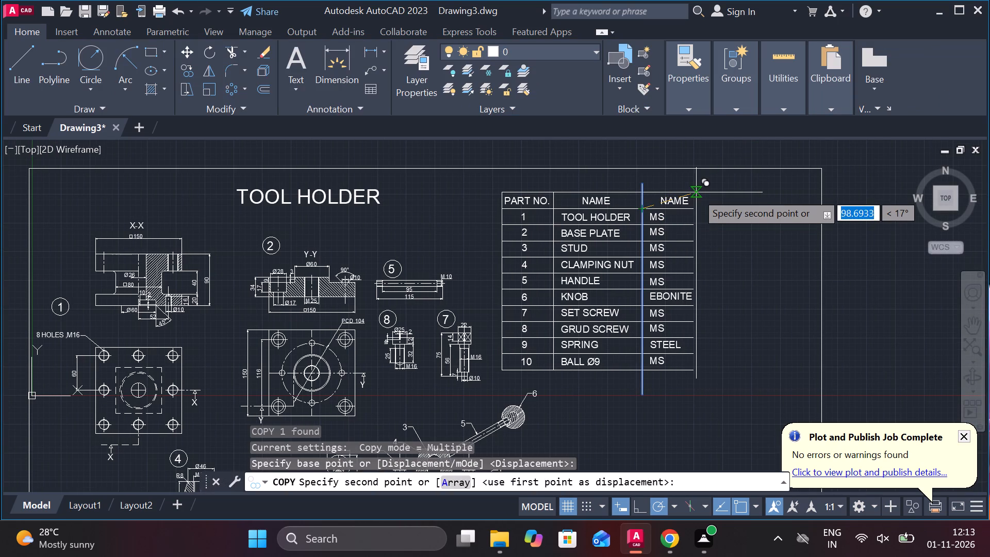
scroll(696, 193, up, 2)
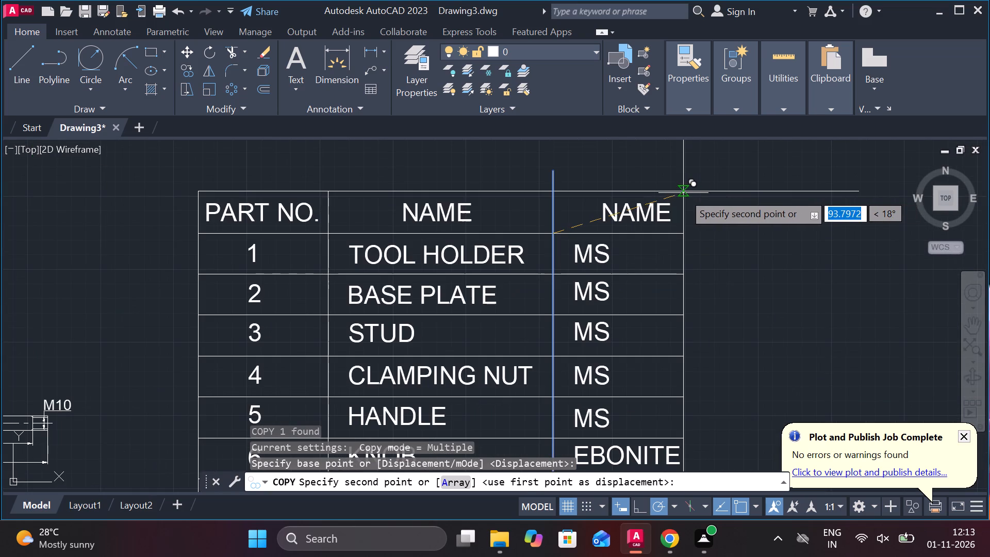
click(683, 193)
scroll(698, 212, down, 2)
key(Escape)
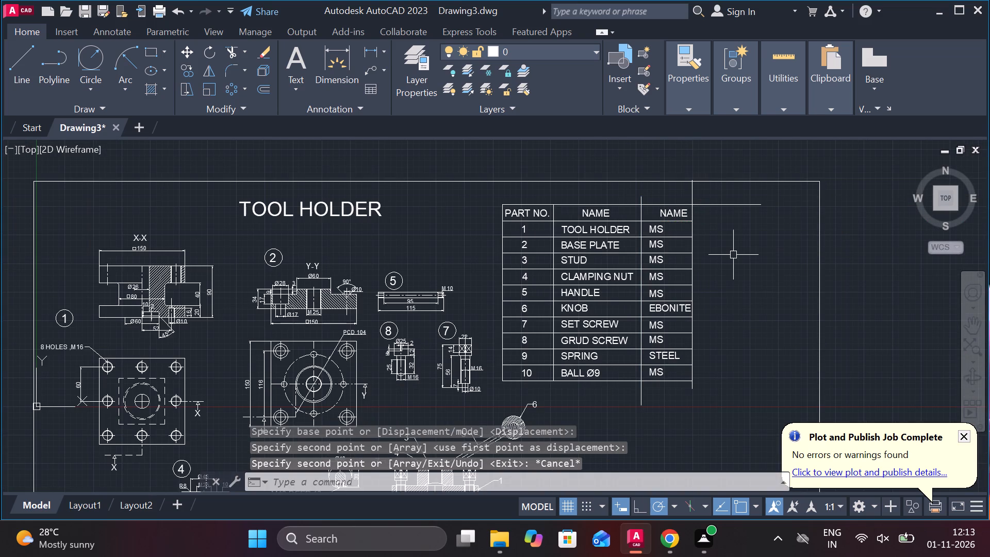
Trim the overhanging ends of the third column's two vertical lines above and below the table, including the leftover stub above it.
text(TR)
key(space)
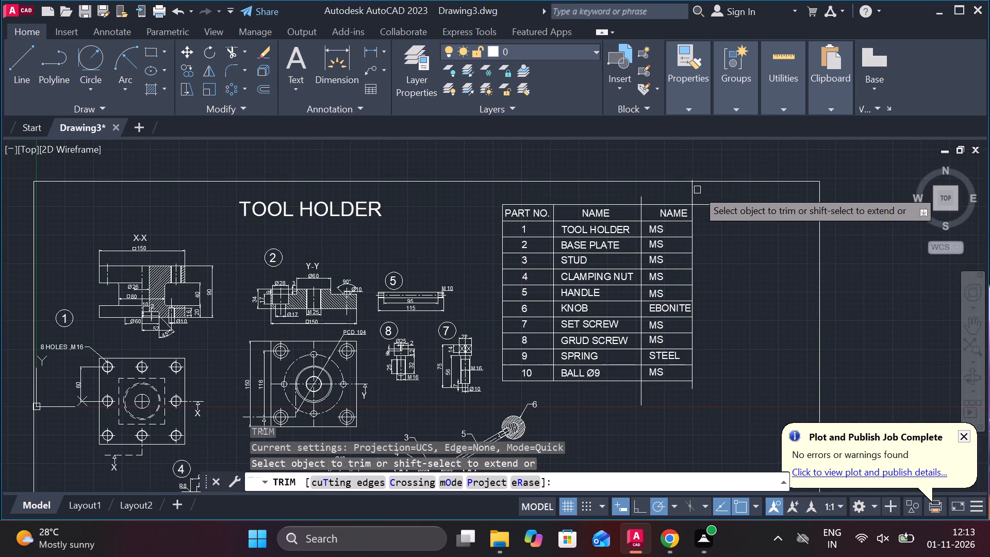
click(697, 190)
click(633, 198)
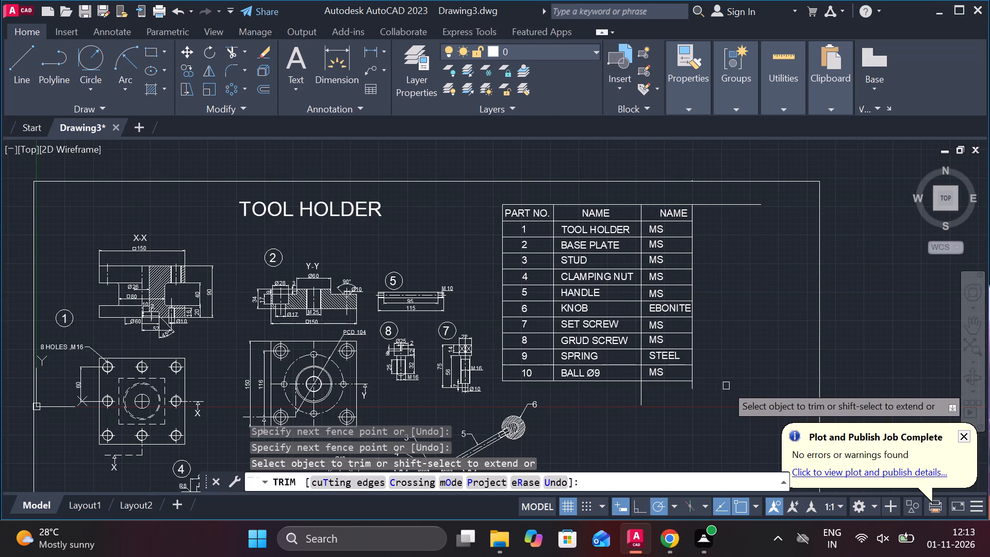
click(705, 384)
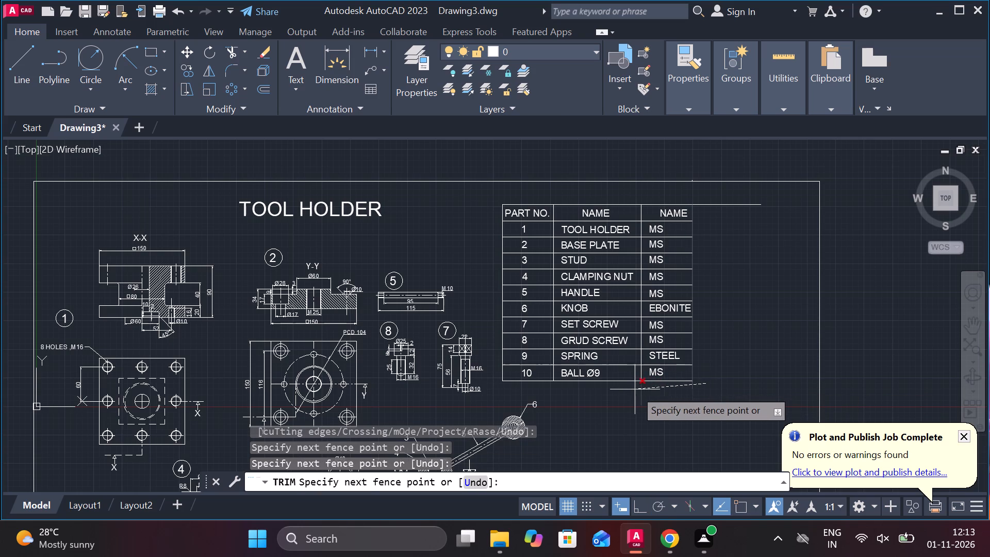
click(635, 389)
scroll(689, 166, up, 3)
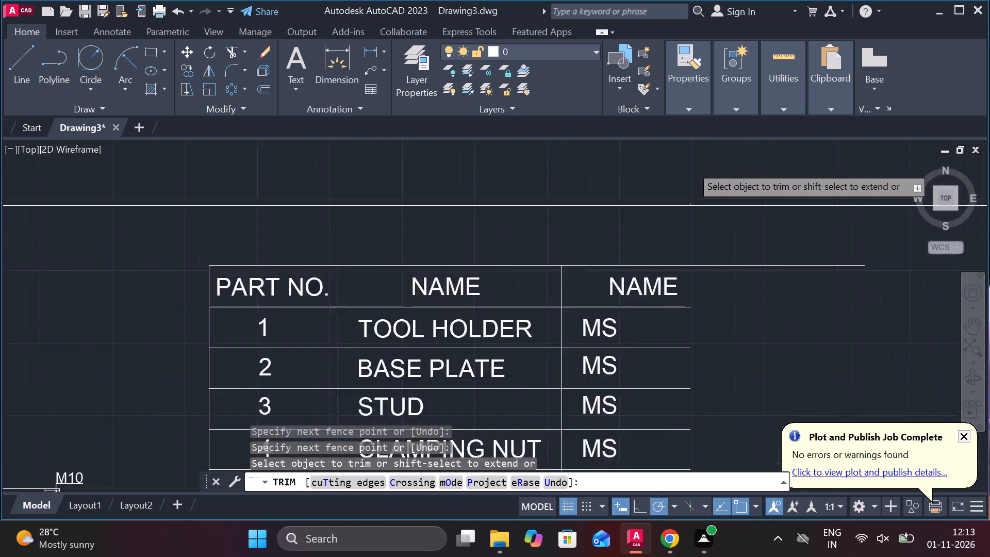
scroll(694, 216, up, 2)
click(671, 247)
scroll(671, 247, down, 4)
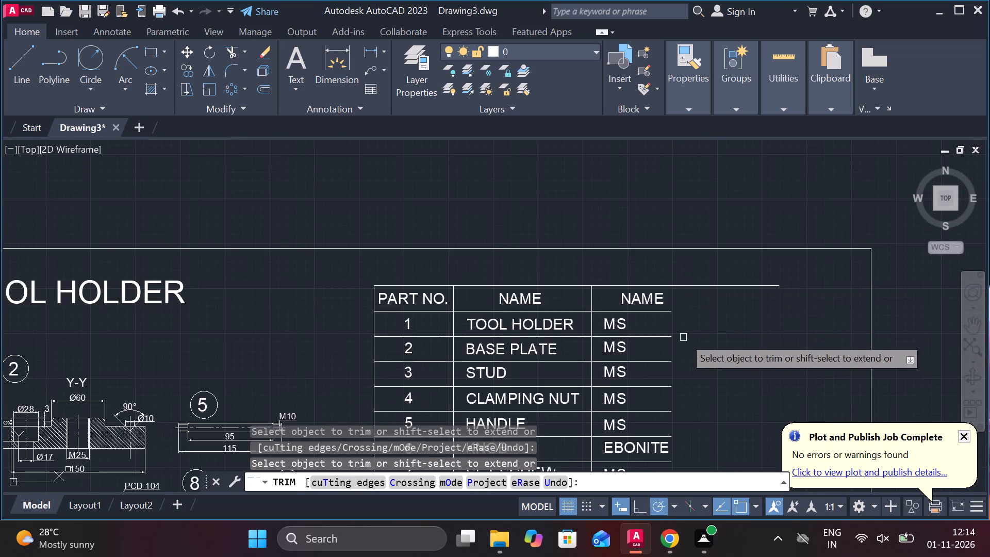
scroll(686, 335, down, 1)
key(Escape)
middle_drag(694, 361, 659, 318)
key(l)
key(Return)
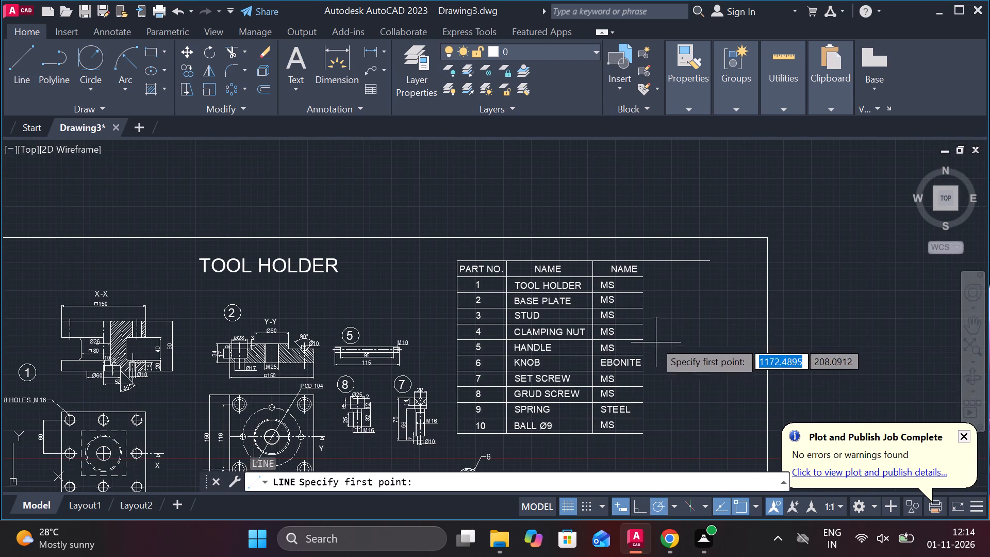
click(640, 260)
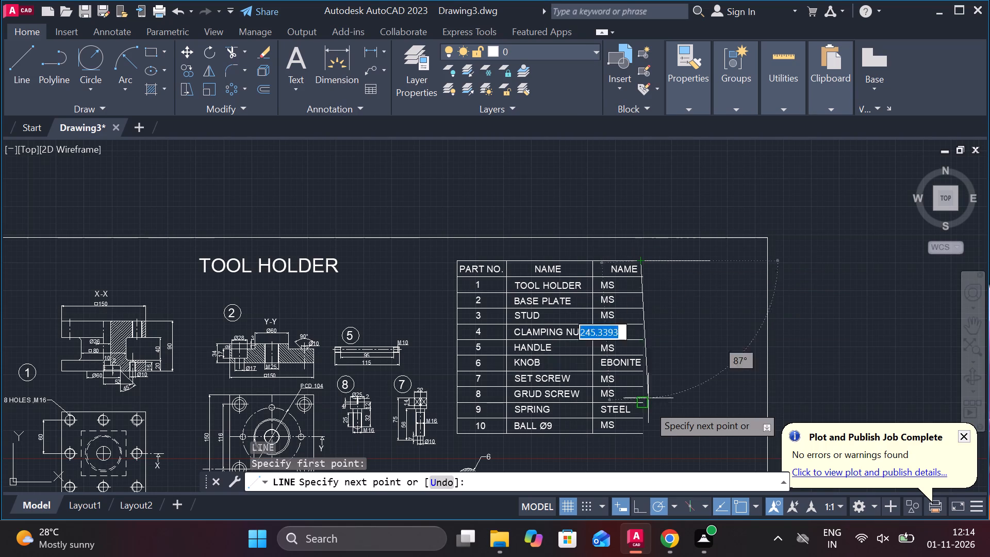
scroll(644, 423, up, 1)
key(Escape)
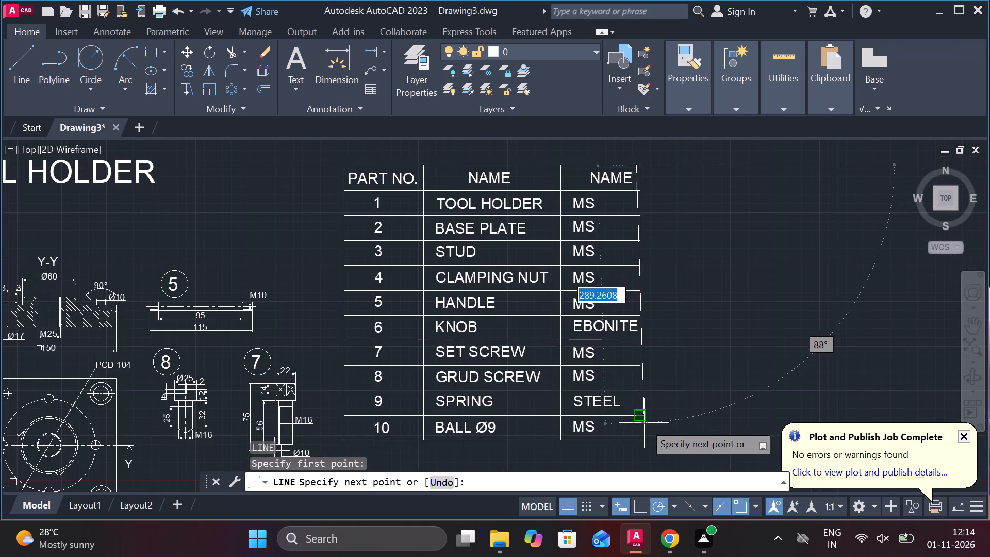
Draw a vertical line closing the third column, from the end of the table's bottom line up to its top line.
key(l)
key(Return)
click(645, 438)
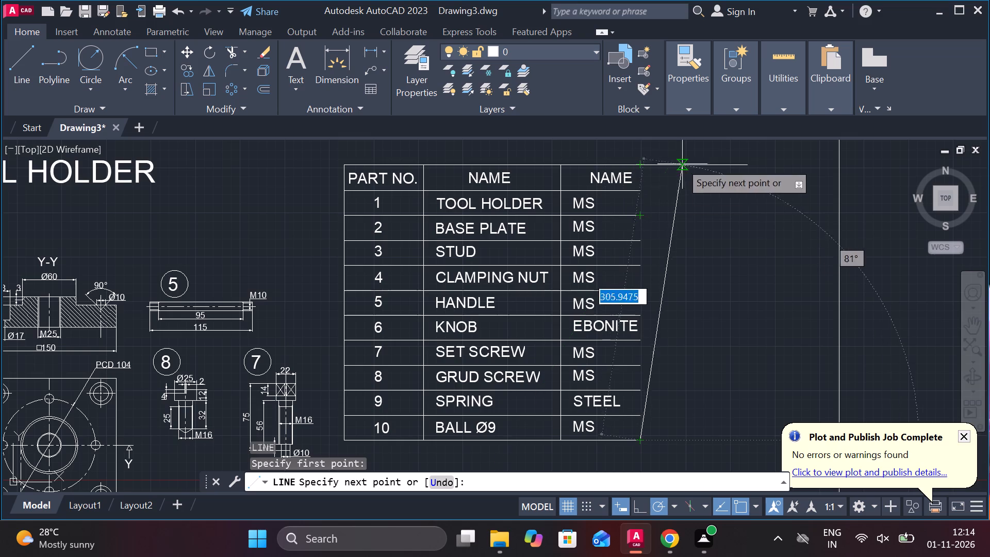
click(637, 164)
key(Escape)
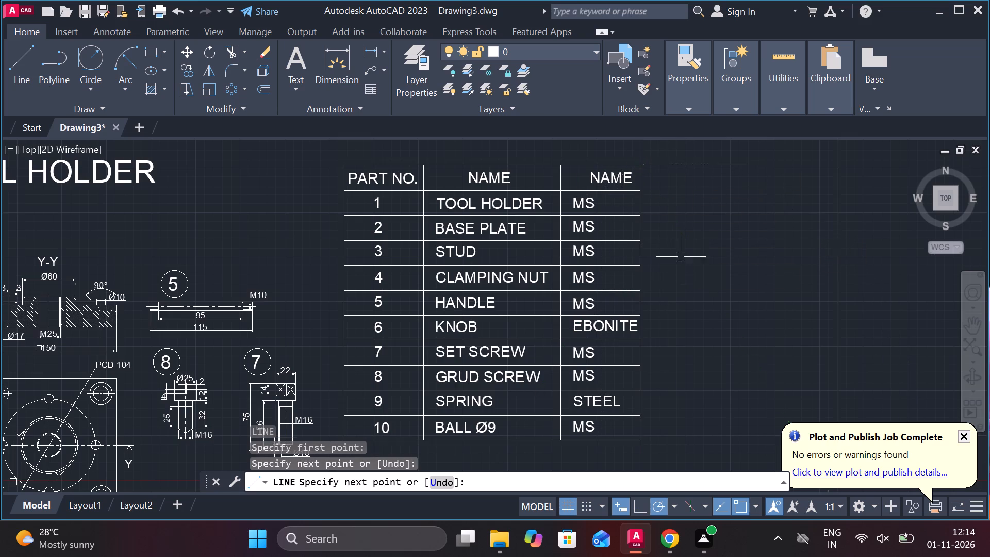
Copy the third-column NAME heading horizontally into the space for a fourth column.
middle_drag(675, 295, 648, 296)
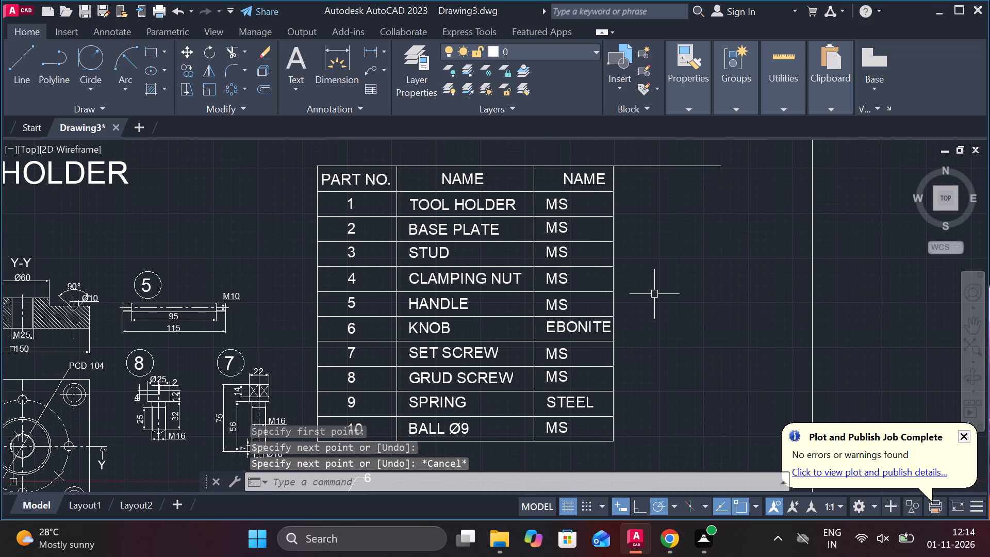
middle_drag(636, 305, 598, 325)
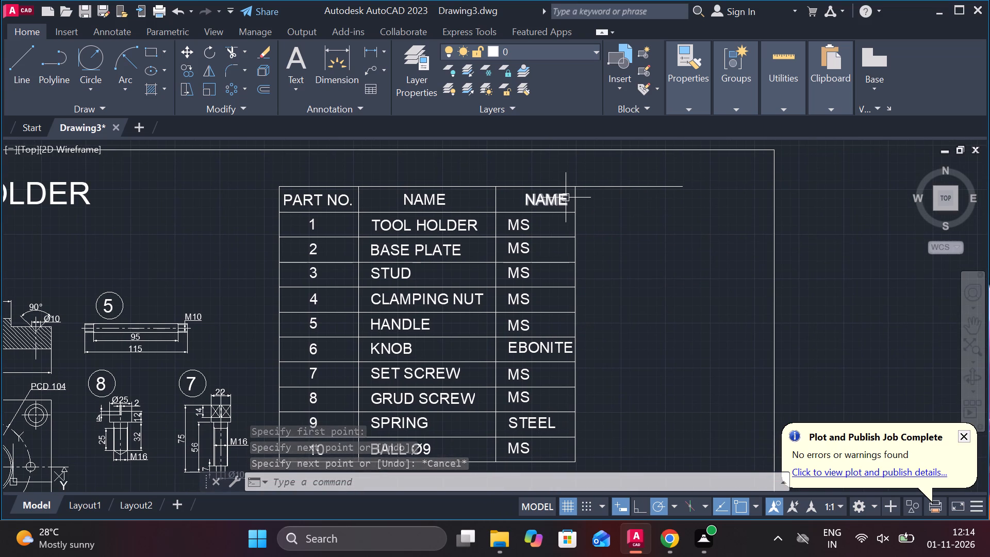
click(566, 198)
text(CO)
key(Return)
click(566, 198)
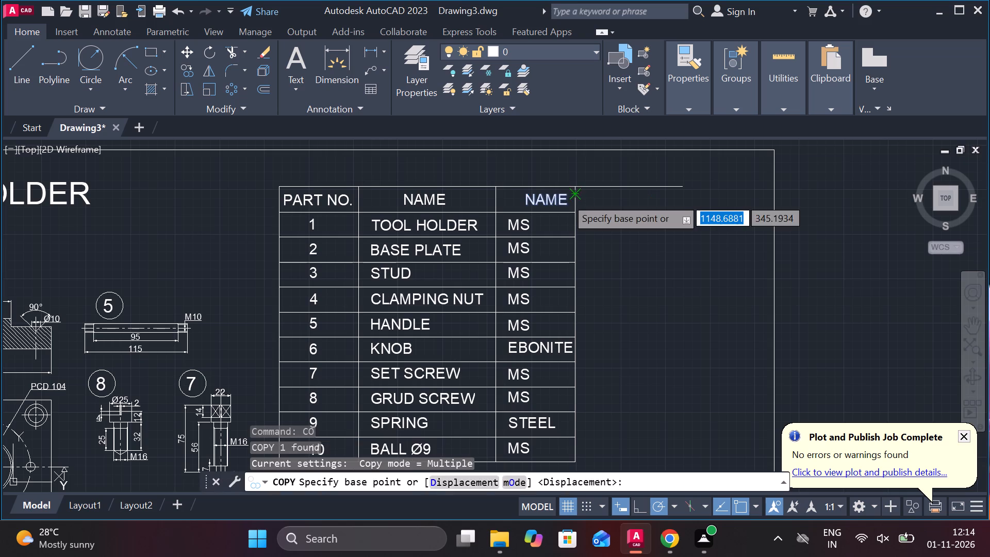
click(650, 204)
key(Escape)
Draw the fourth column's outer vertical line about 309 units down from the table's top line, and its bottom line back to the third column's corner.
middle_drag(676, 230, 650, 227)
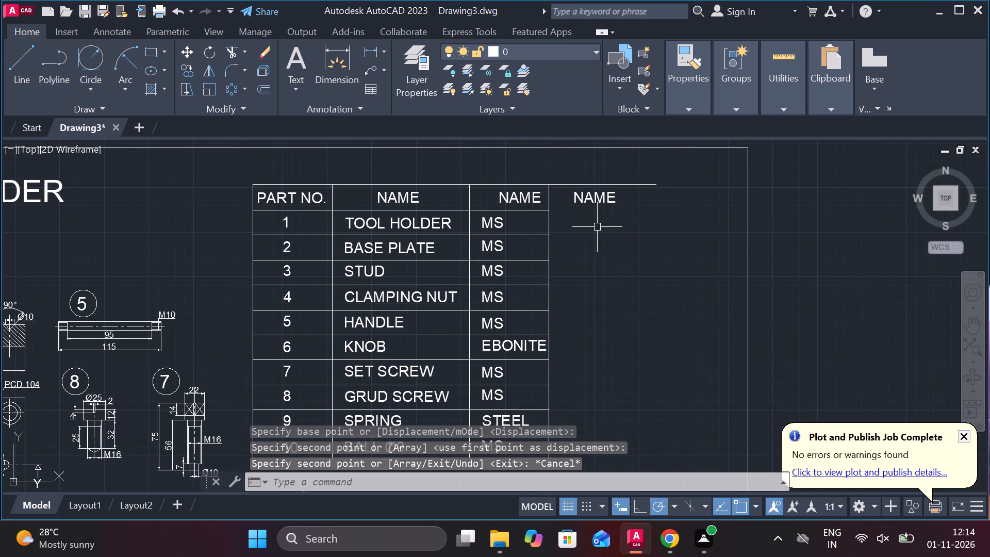
key(l)
key(Return)
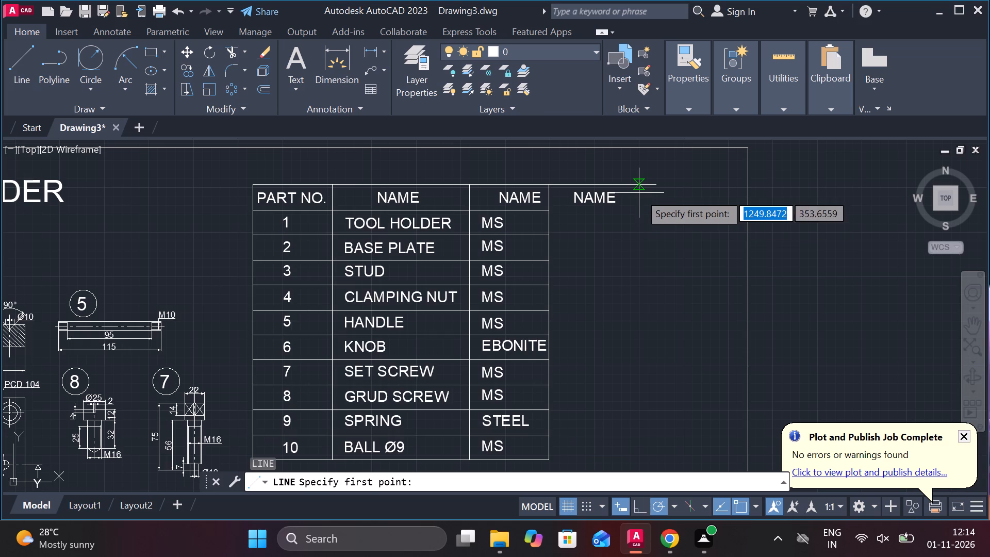
click(630, 192)
middle_drag(640, 345, 629, 308)
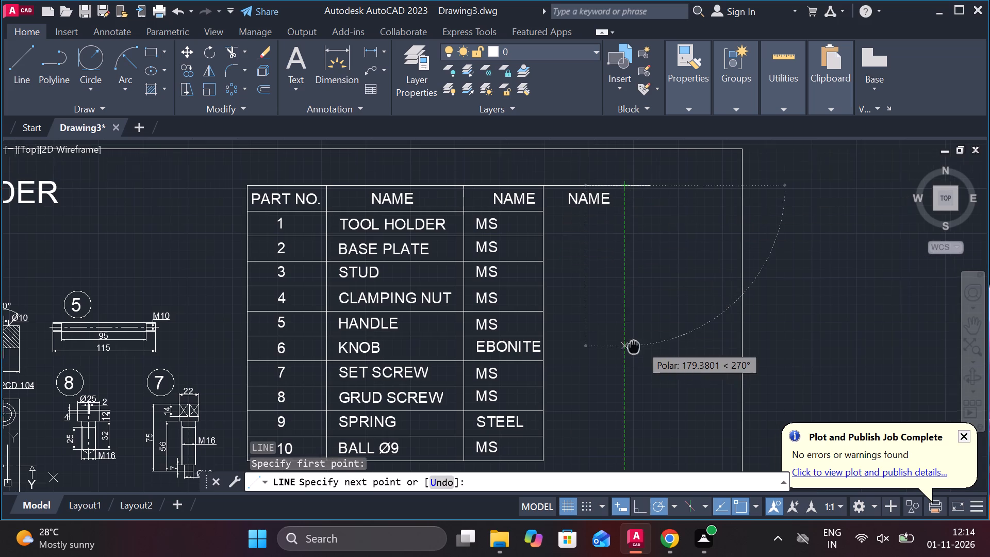
middle_drag(629, 308, 624, 272)
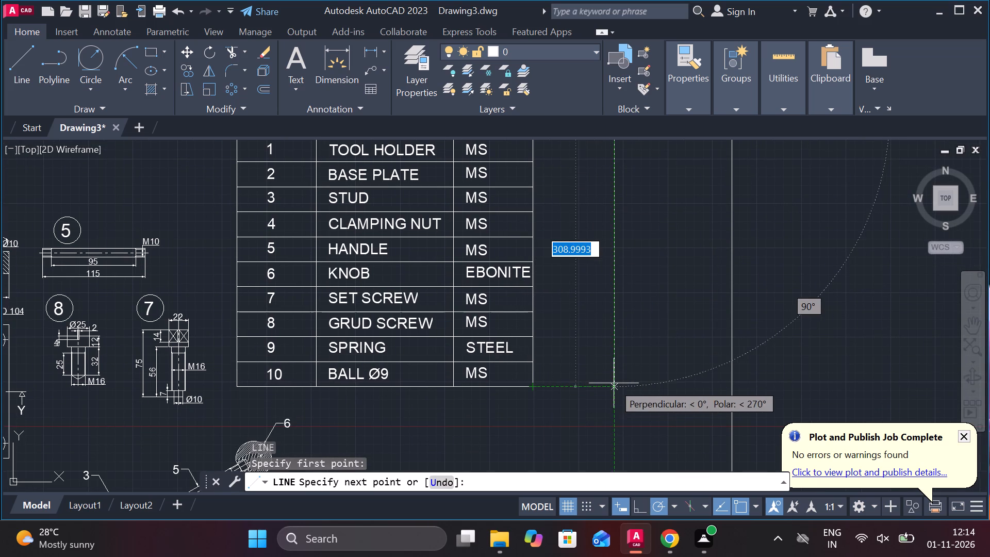
click(614, 383)
click(532, 388)
key(Escape)
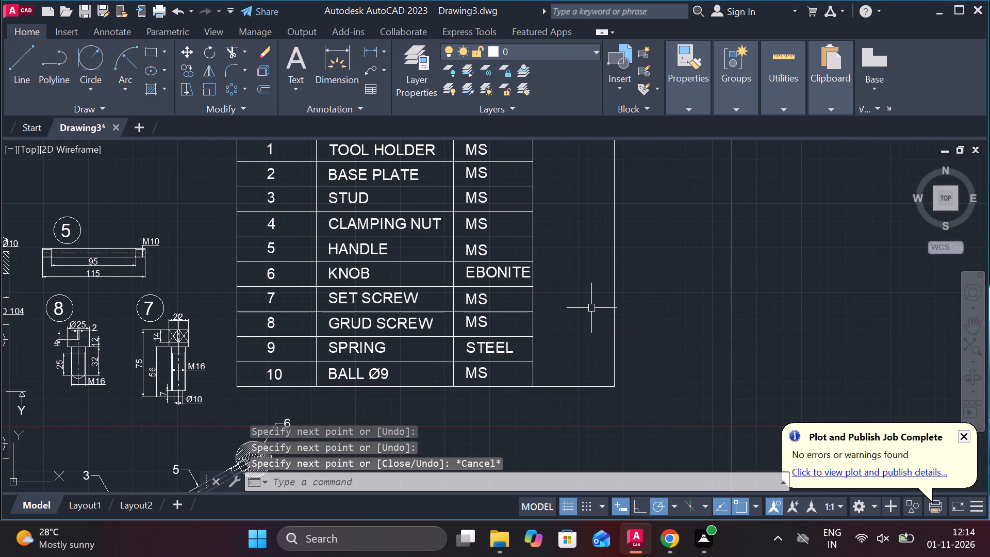
Extend all the table's inner row lines across the fourth column to its outer vertical line.
text(EX)
key(space)
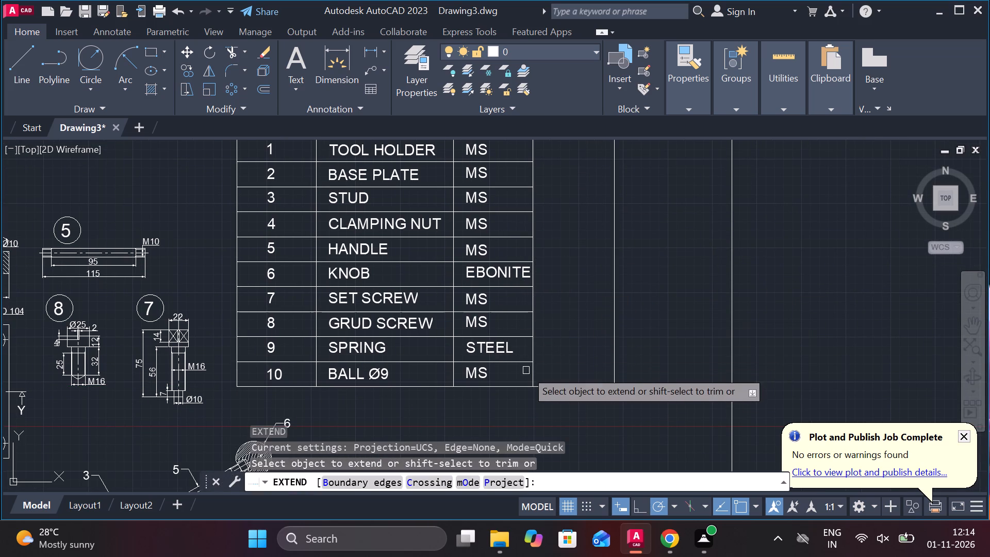
click(523, 373)
middle_drag(517, 221, 527, 344)
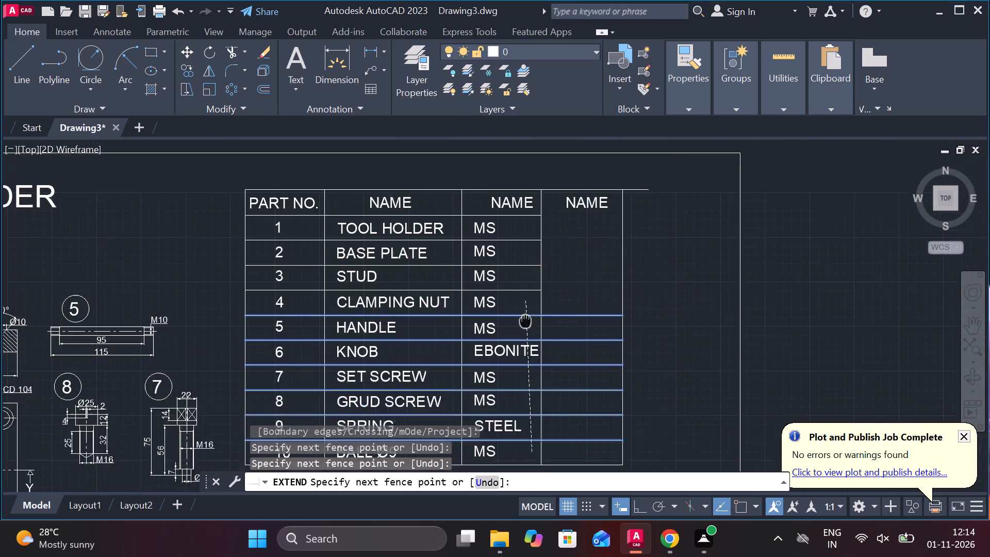
middle_drag(527, 344, 527, 345)
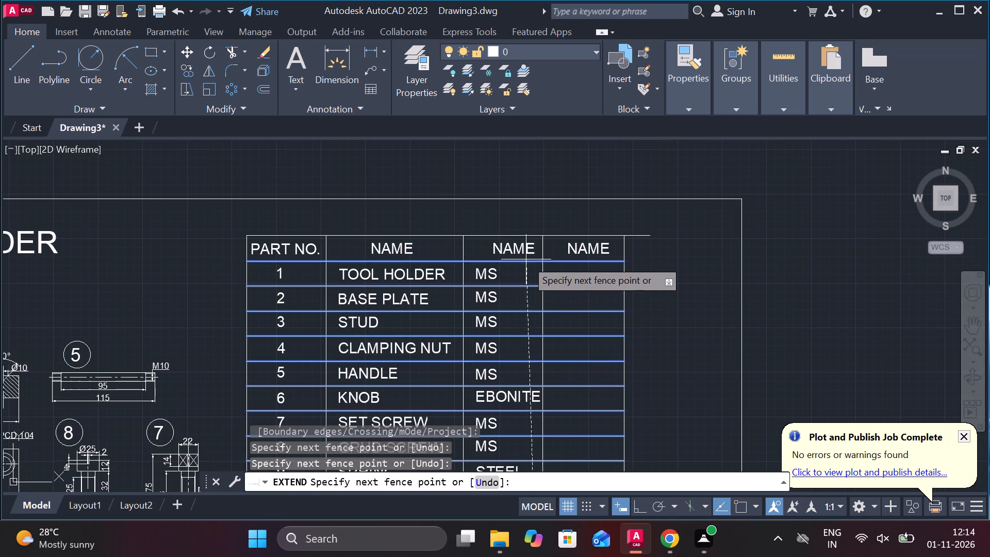
click(526, 259)
key(Escape)
Trim the part of the table's top line that overhangs the fourth column's outer edge.
text(TR)
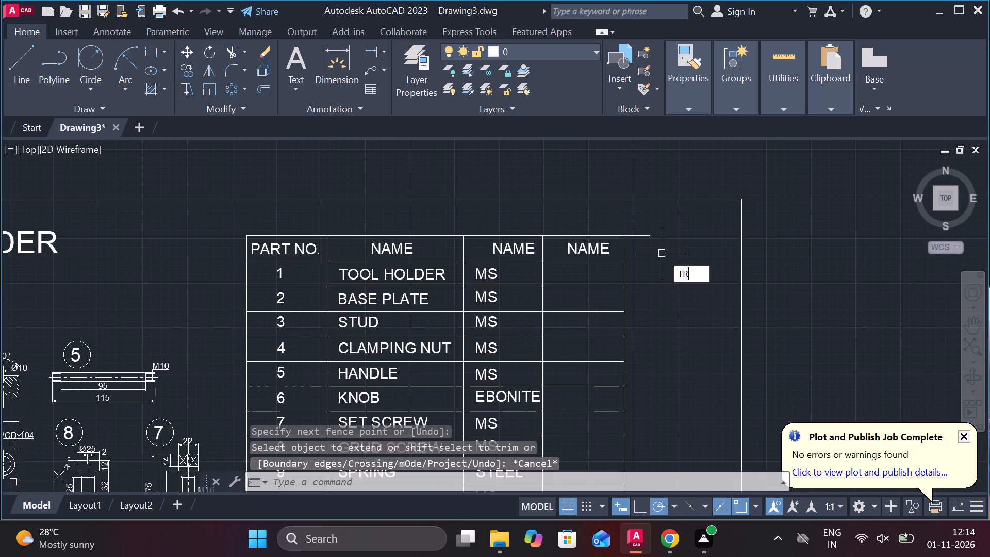
key(space)
click(640, 236)
key(Escape)
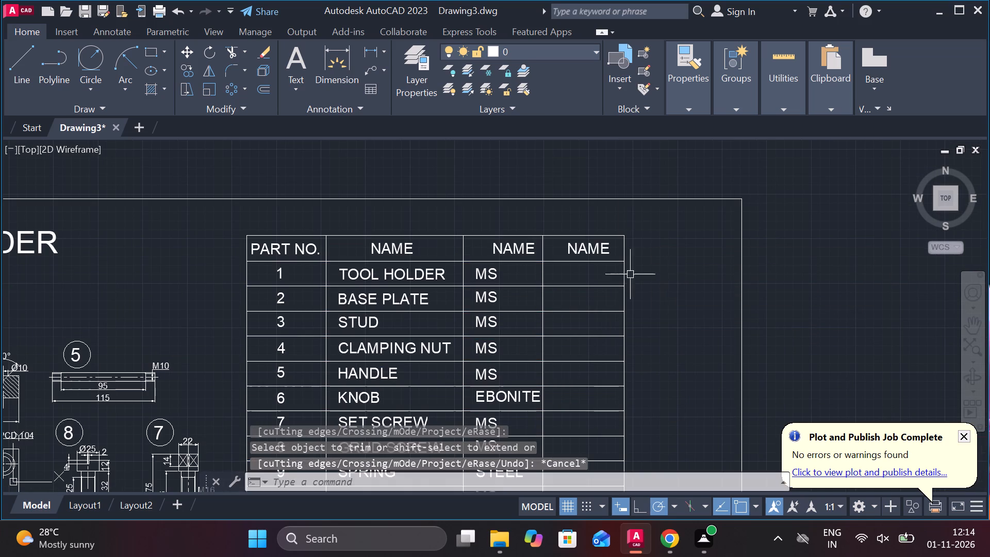
Change the third-column heading to MATL.
double_click(409, 251)
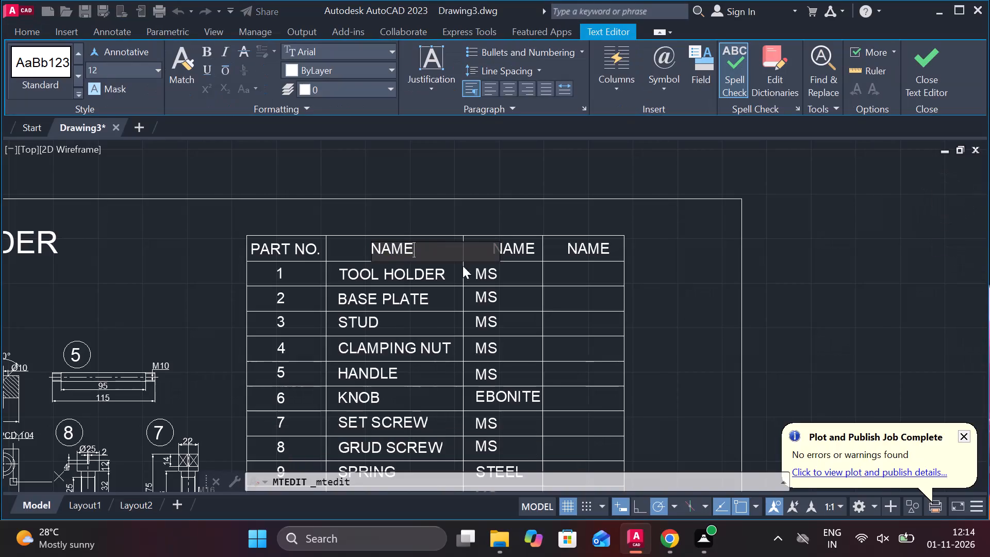
key(Escape)
double_click(505, 249)
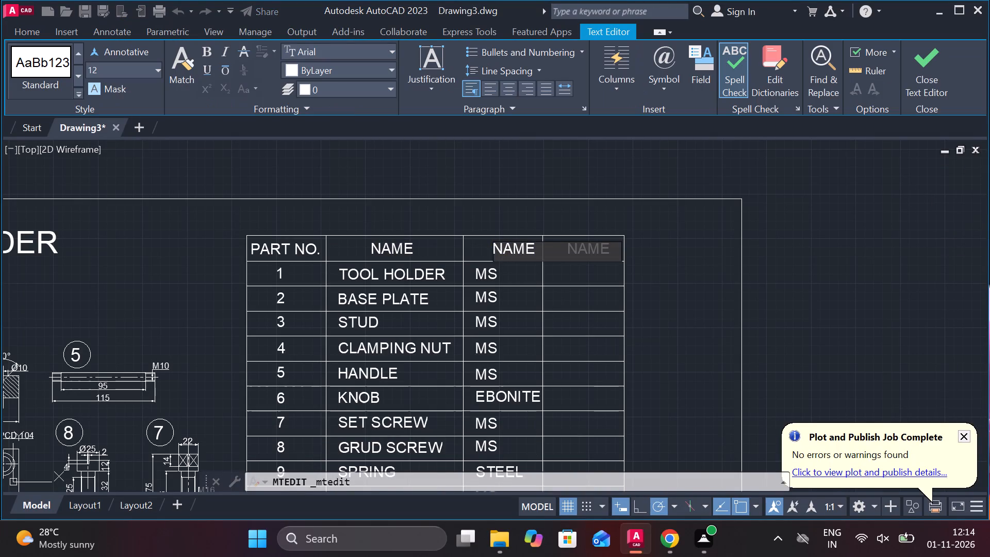
key(Right)
key(Right)
key(Right)
key(BackSpace)
key(BackSpace)
key(BackSpace)
key(BackSpace)
text(MATL)
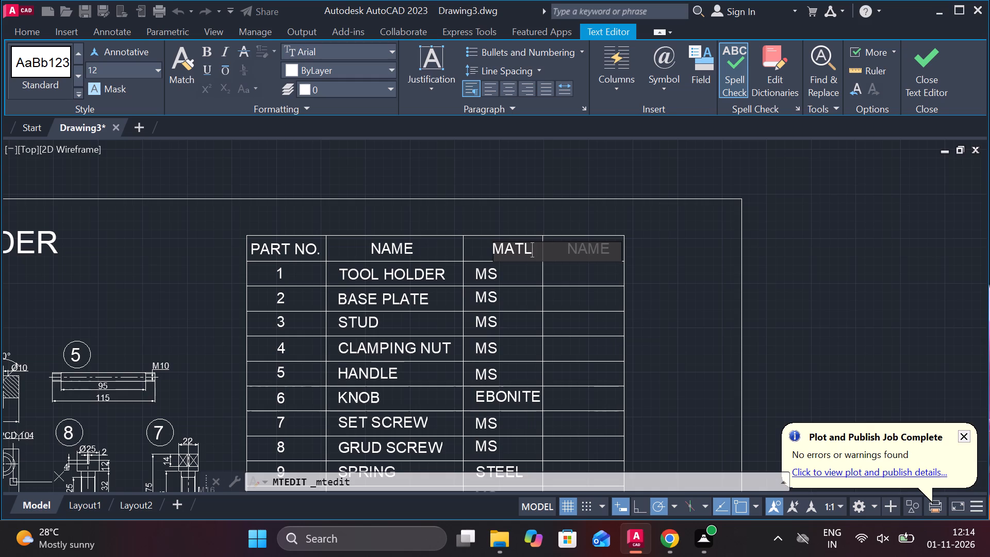
click(690, 270)
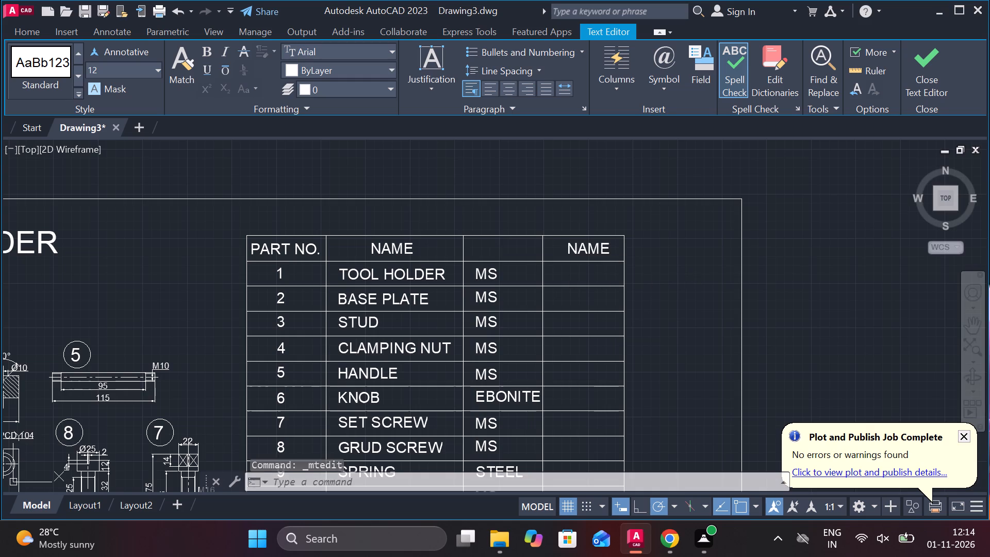
Change the fourth-column heading of the parts list from NAME to QTY.
double_click(571, 247)
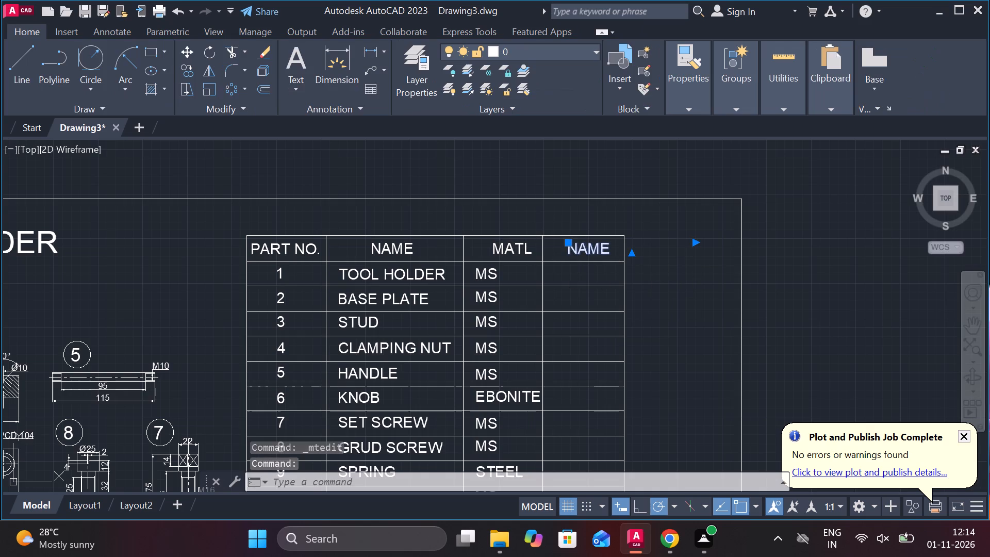
key(Right)
key(Right)
key(Right)
key(Right)
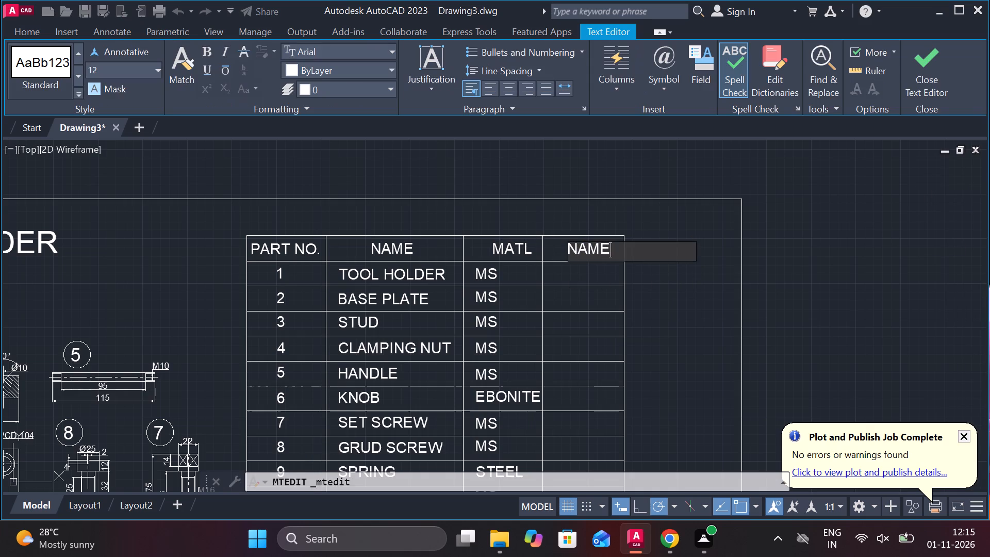
key(BackSpace)
key(BackSpace)
key(BackSpace)
key(BackSpace)
key(q)
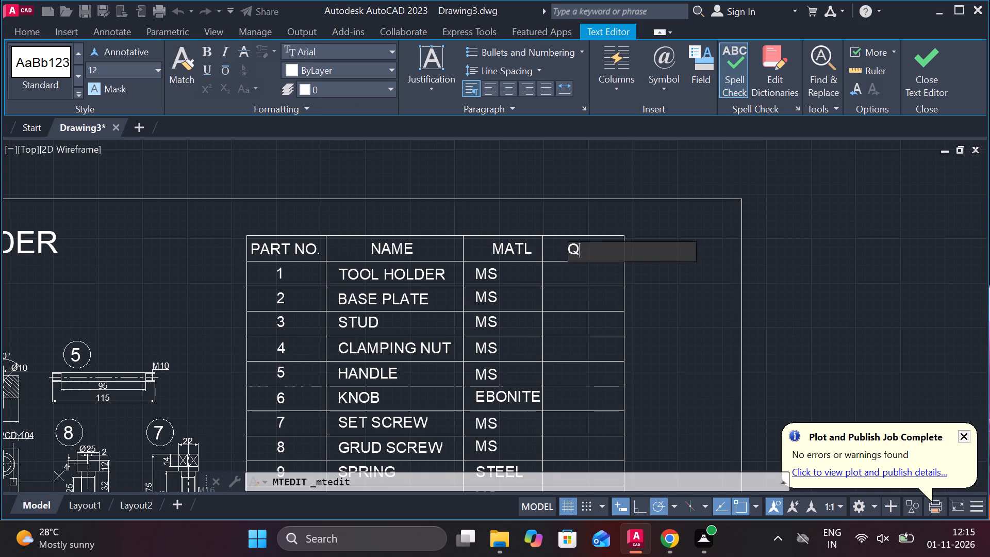
text(TY)
click(684, 299)
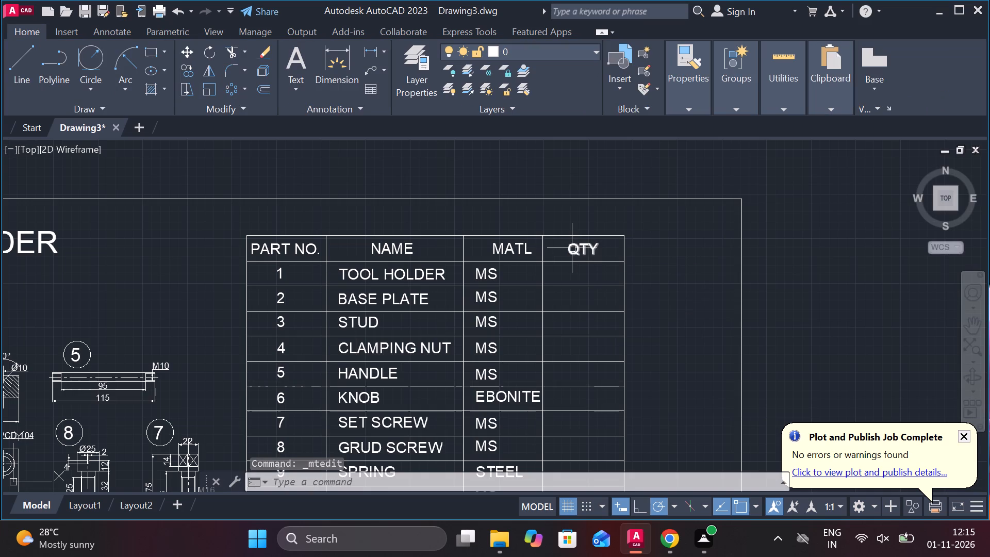
Narrow the text frames of the QTY and MATL headings so each ends just past its word.
click(572, 248)
click(696, 243)
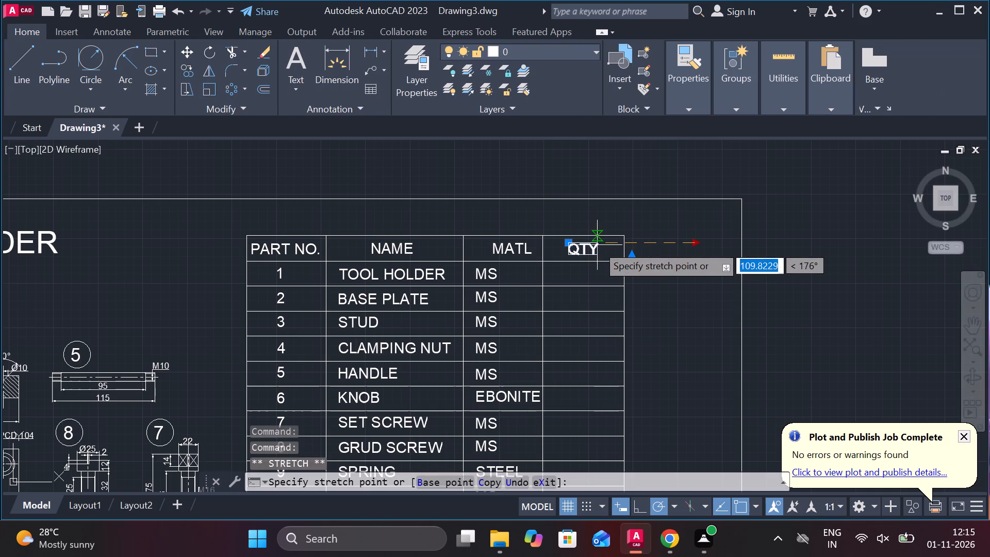
click(603, 247)
key(Escape)
click(519, 251)
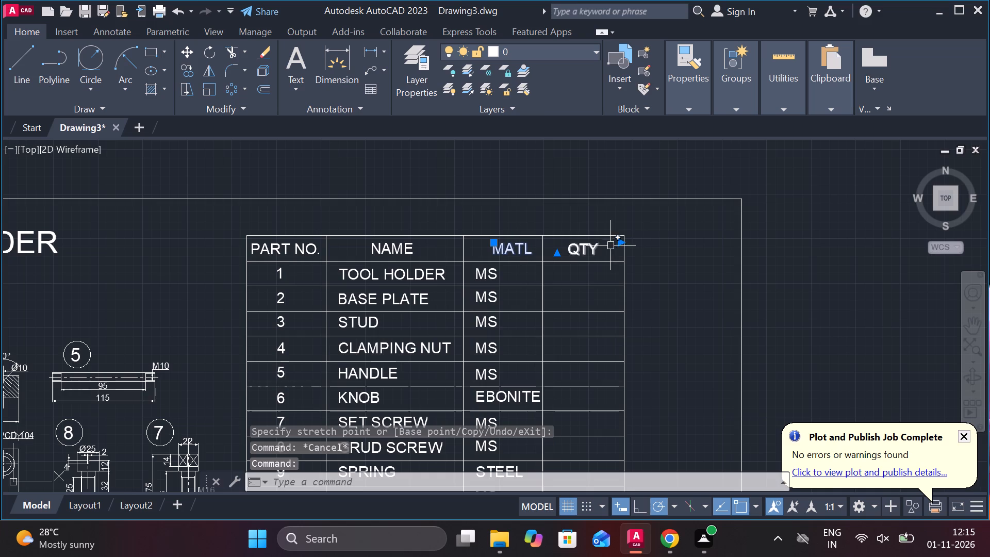
click(618, 243)
click(533, 245)
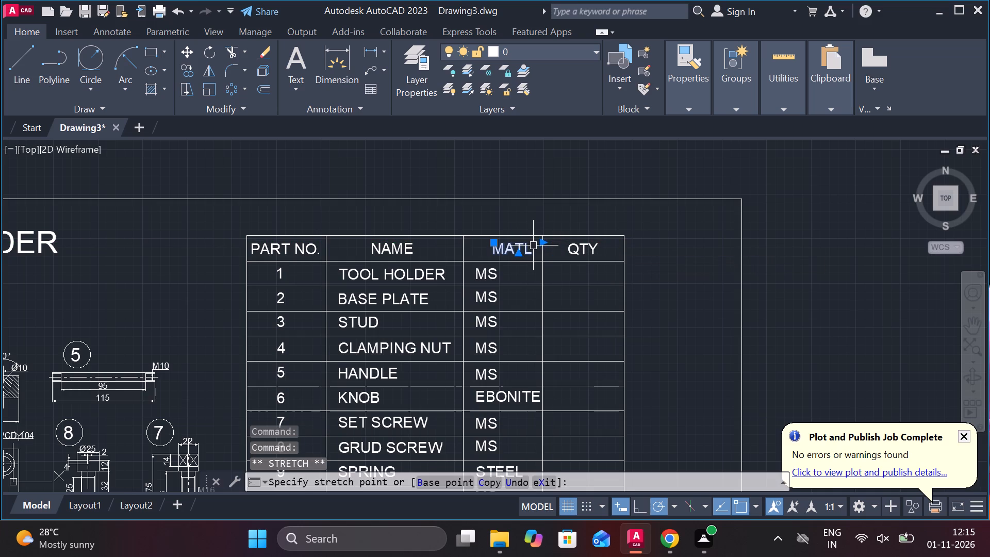
key(Escape)
Copy the part number 1 horizontally into the TOOL HOLDER row's QTY cell.
scroll(593, 260, down, 2)
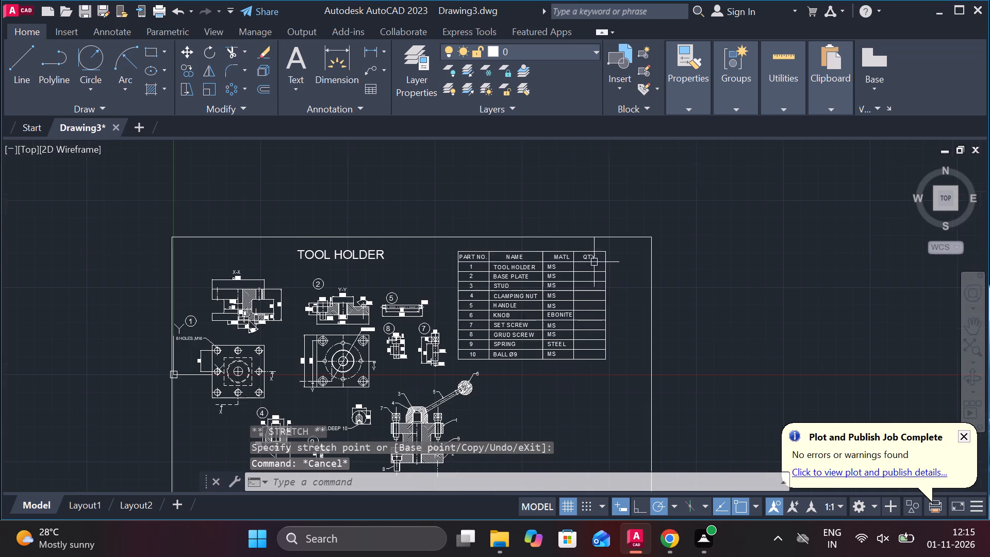
scroll(586, 359, up, 1)
middle_click(589, 359)
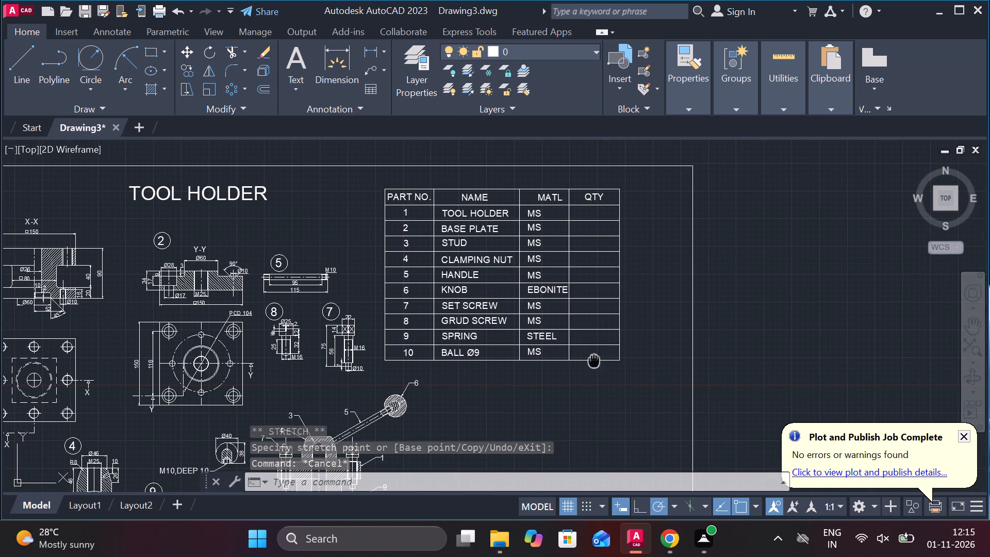
middle_drag(587, 361, 500, 376)
middle_drag(481, 352, 531, 347)
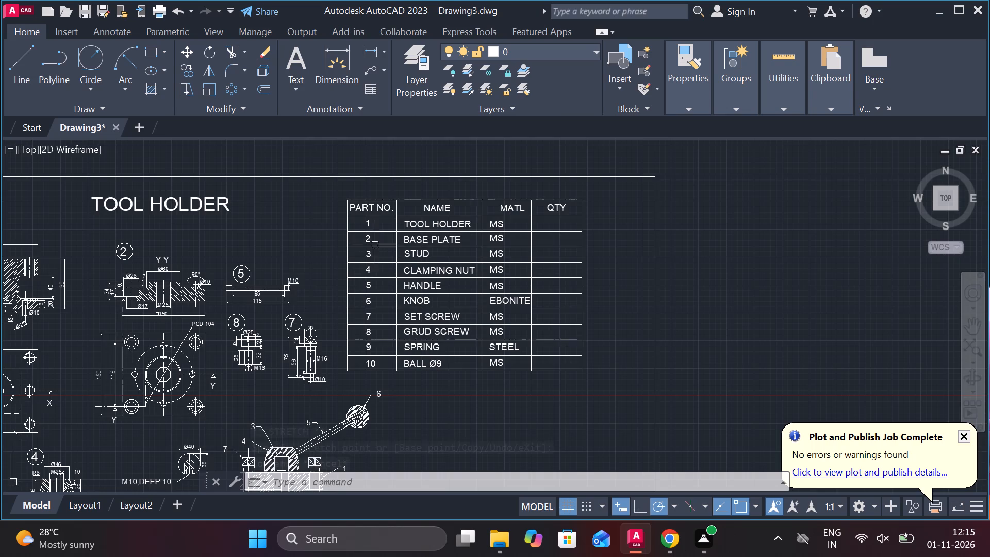
scroll(362, 216, up, 2)
click(371, 246)
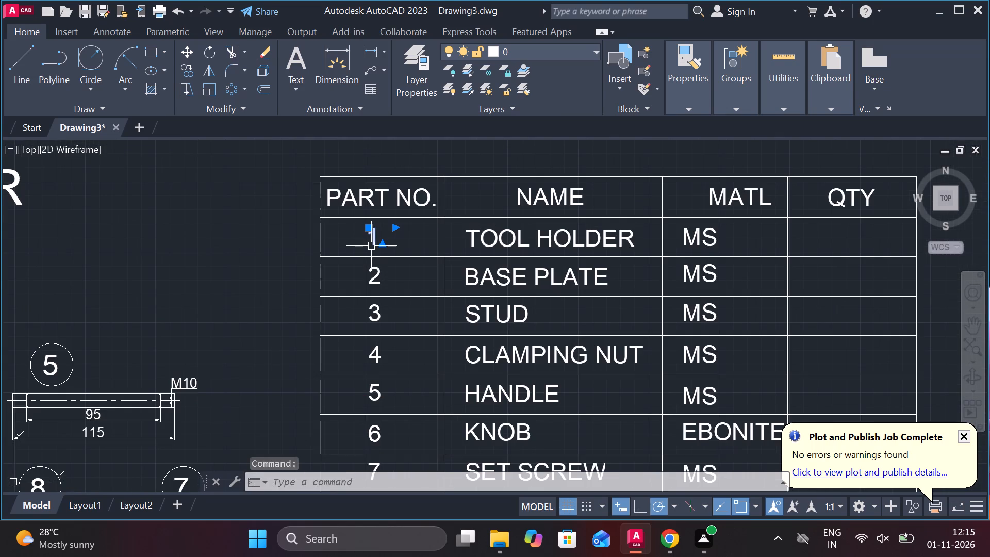
text(CO)
key(Return)
click(371, 246)
scroll(419, 278, down, 1)
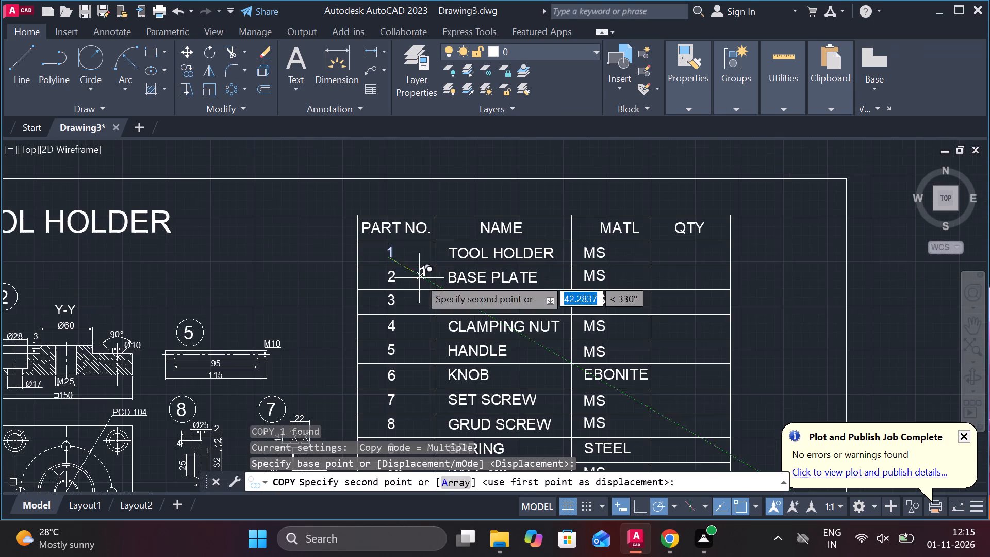
scroll(685, 269, up, 2)
middle_drag(672, 296, 657, 331)
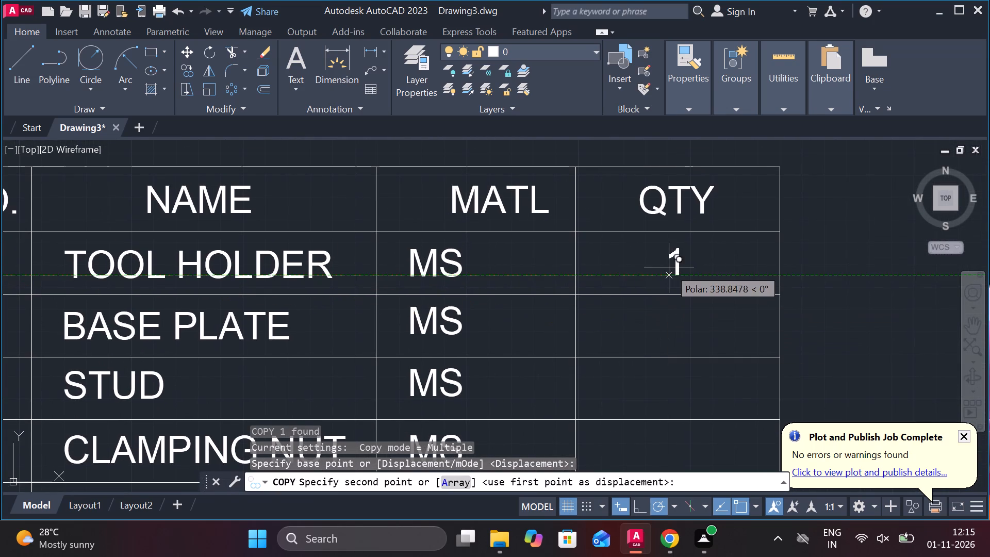
click(662, 269)
key(Escape)
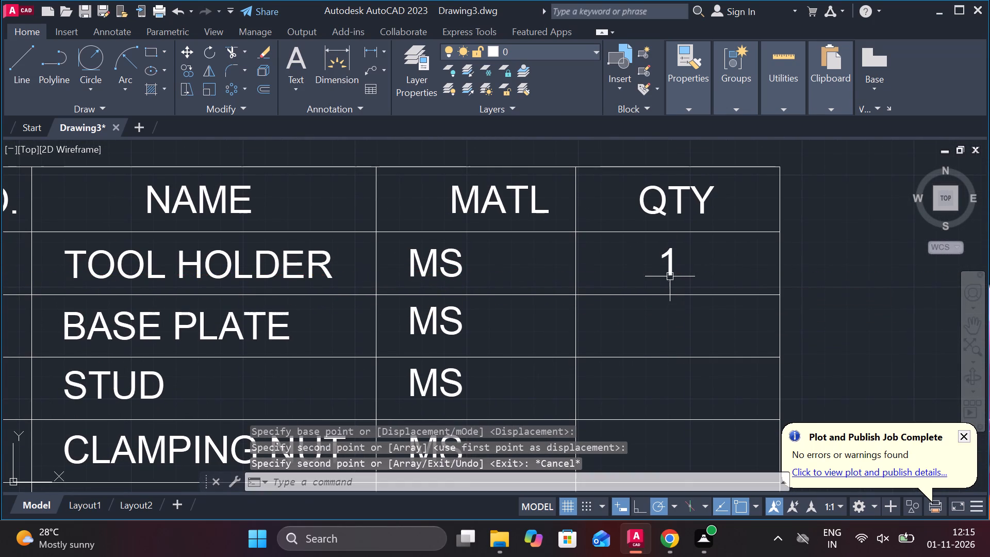
Copy the TOOL HOLDER row's quantity 1 straight down into the QTY cells of rows 2 to 6, BASE PLATE through KNOB.
click(672, 272)
text(CO)
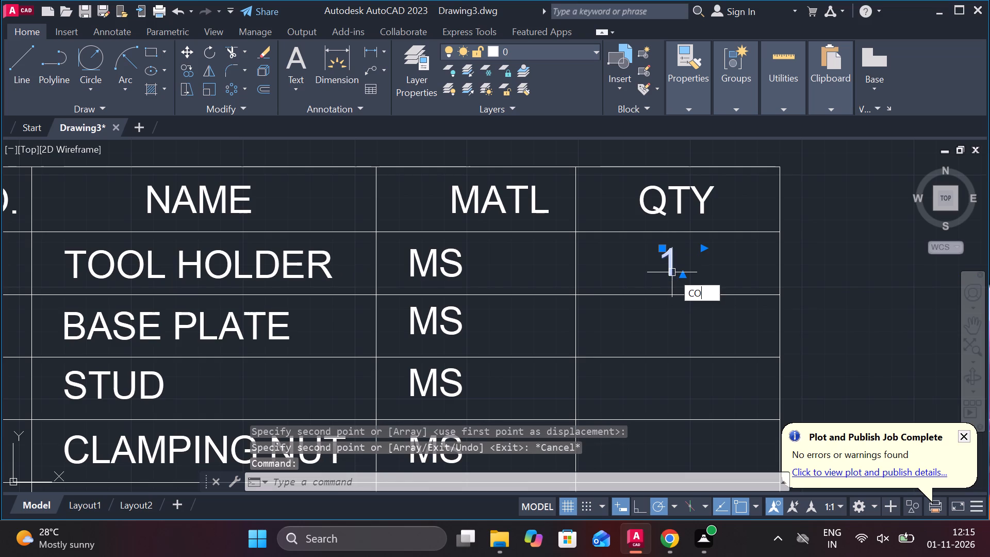
key(Return)
click(672, 272)
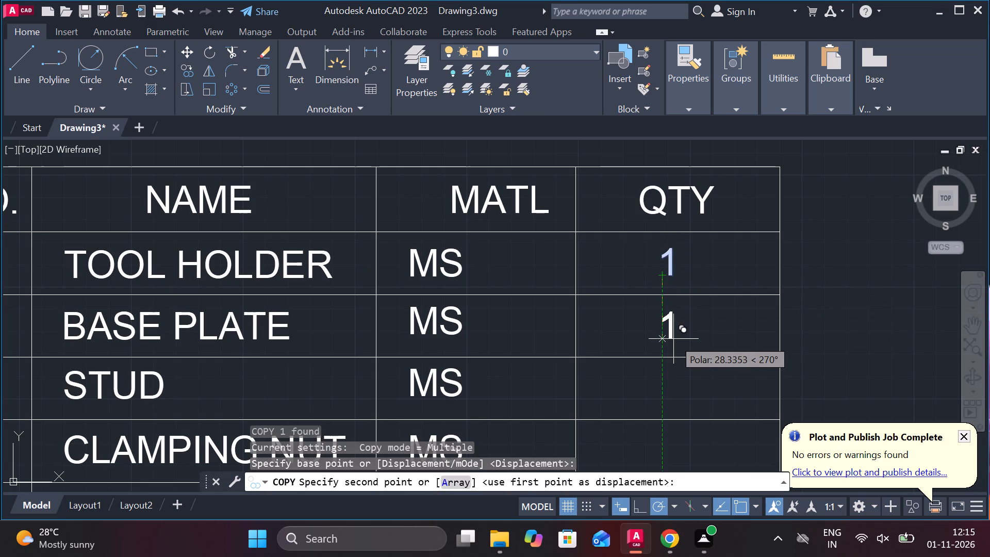
middle_drag(673, 339, 614, 274)
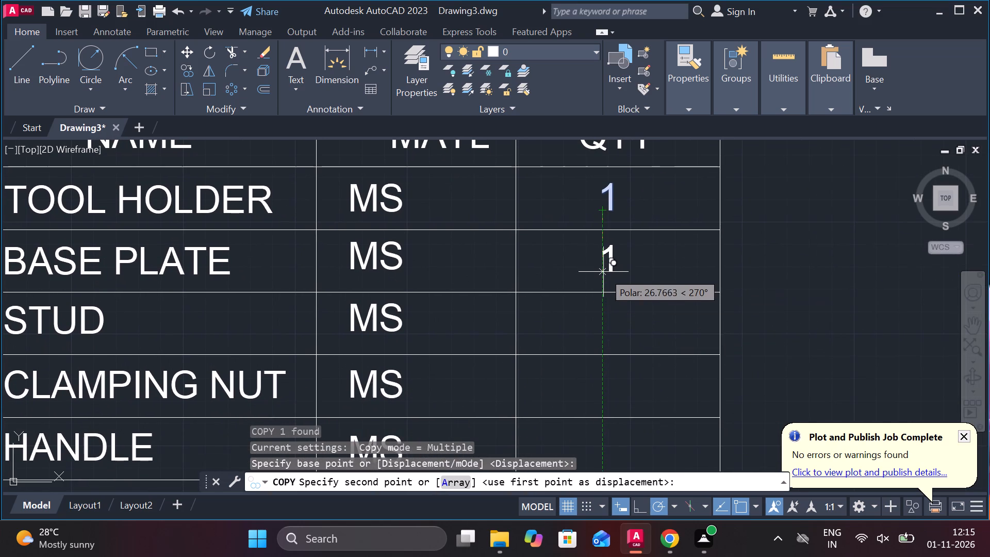
click(603, 272)
click(603, 331)
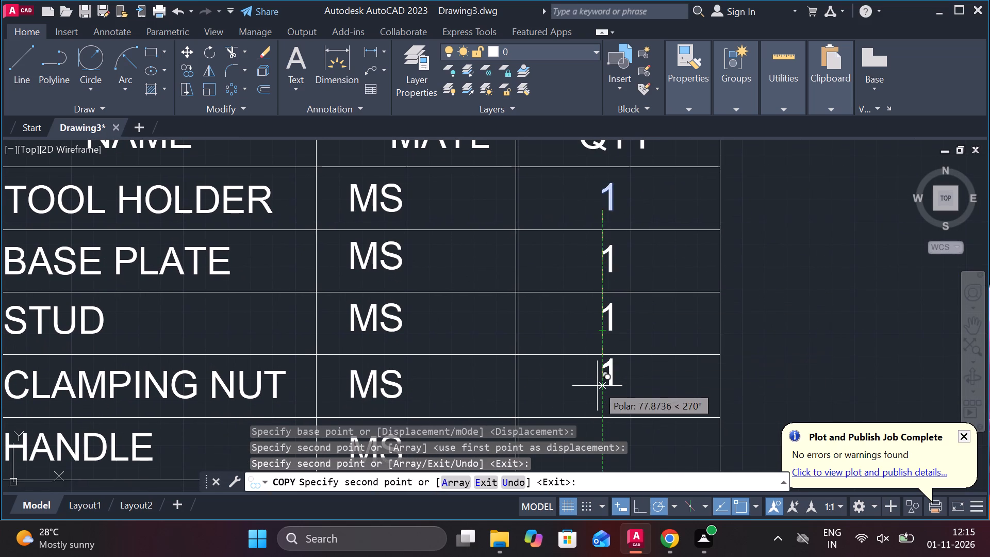
click(597, 392)
middle_drag(598, 393, 581, 328)
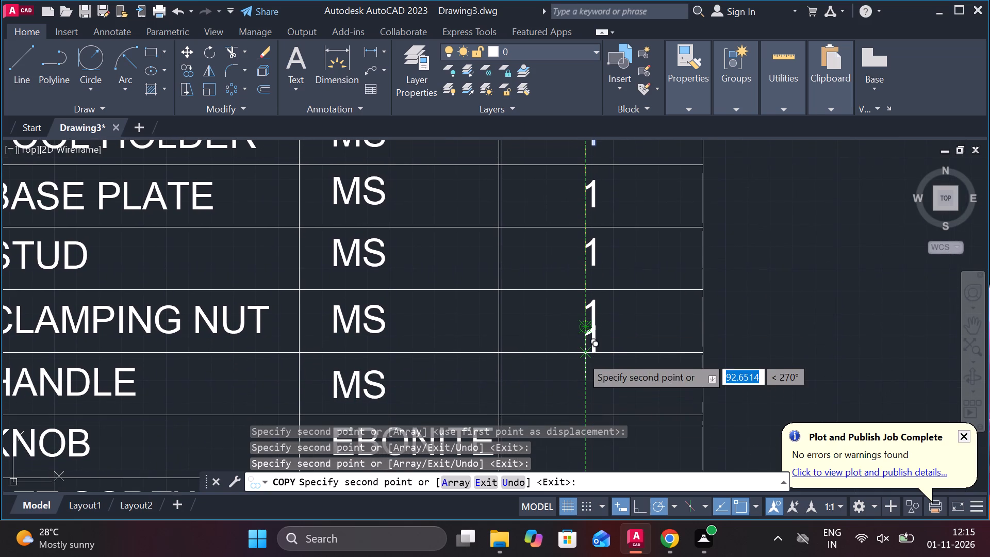
scroll(581, 357, down, 2)
scroll(579, 387, up, 2)
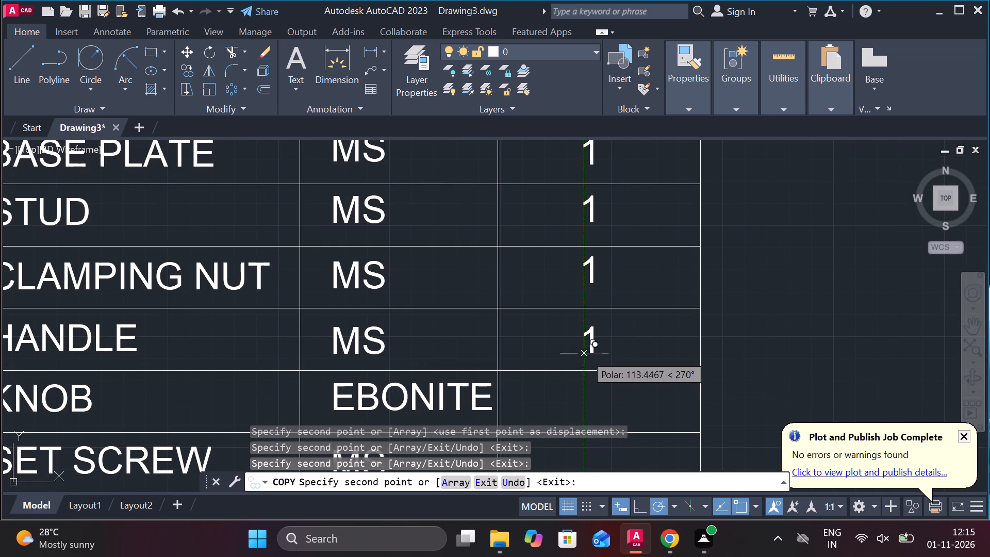
click(586, 347)
scroll(586, 347, down, 1)
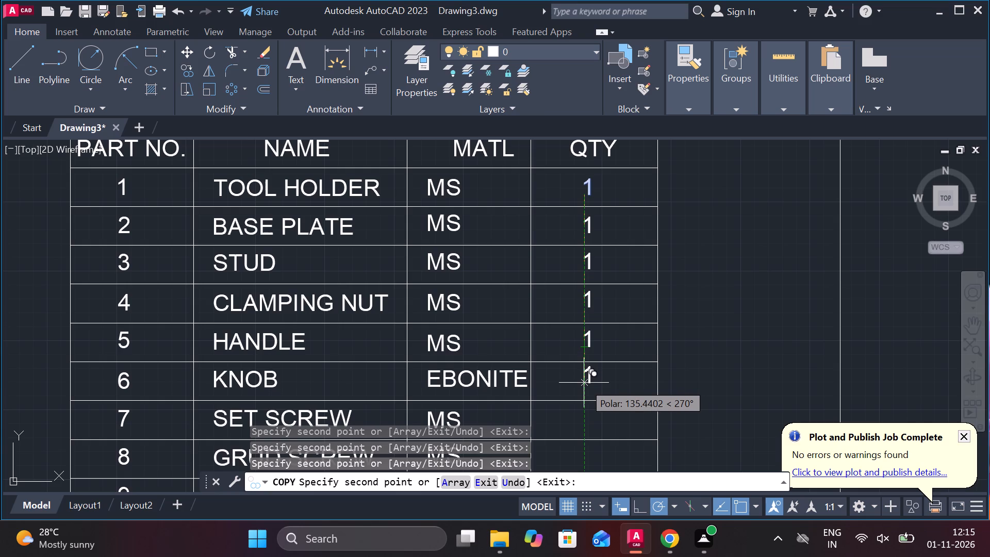
scroll(584, 387, up, 2)
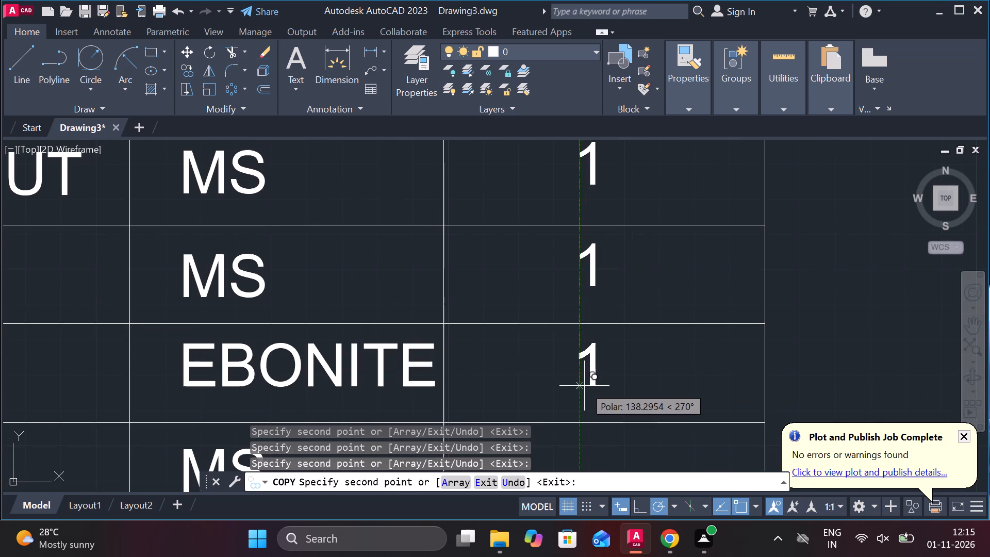
click(584, 386)
Continue copying the quantity 1 into the QTY cells of rows 7 to 10, SET SCREW through BALL Ø9.
scroll(584, 386, down, 2)
middle_drag(588, 405, 588, 346)
middle_drag(591, 391, 589, 348)
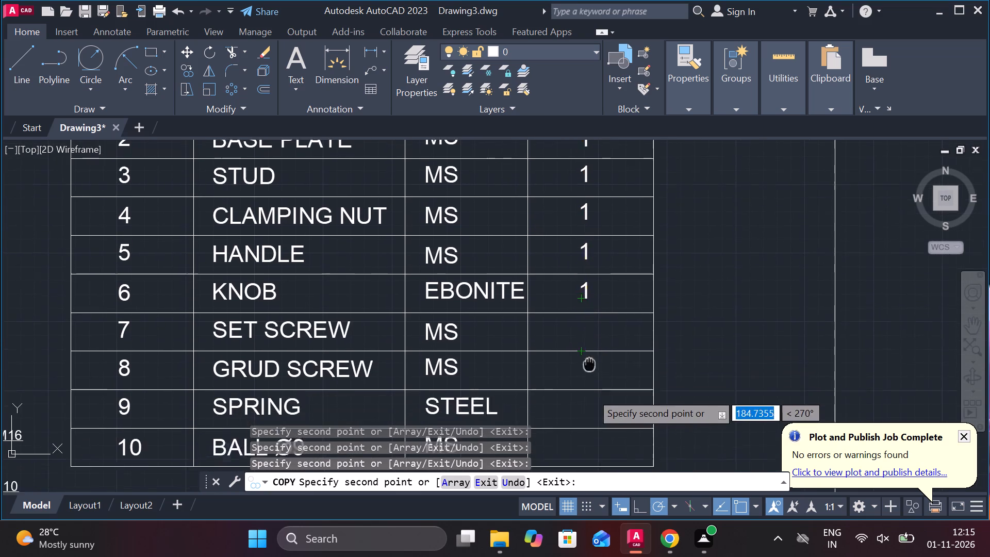
middle_drag(589, 348, 589, 349)
middle_drag(586, 426, 588, 370)
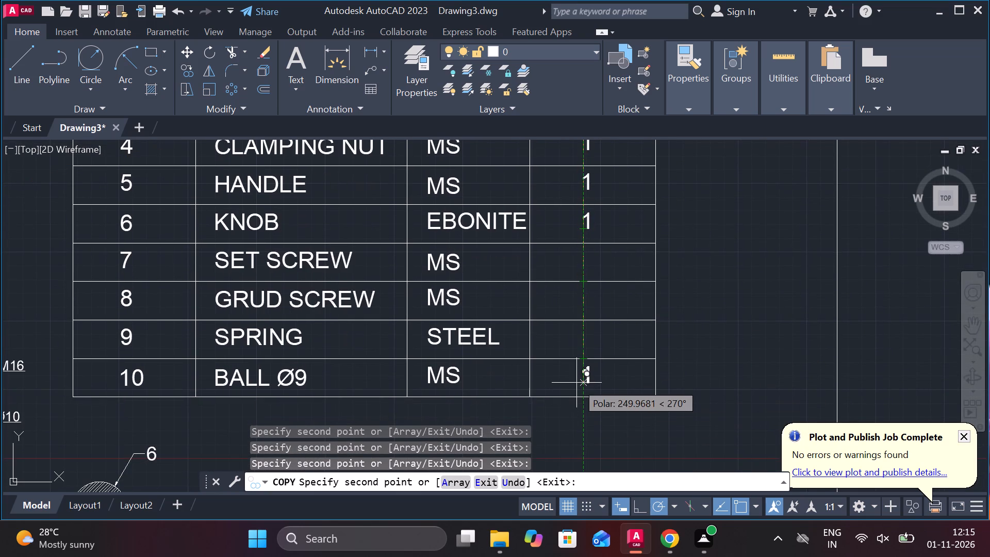
click(576, 383)
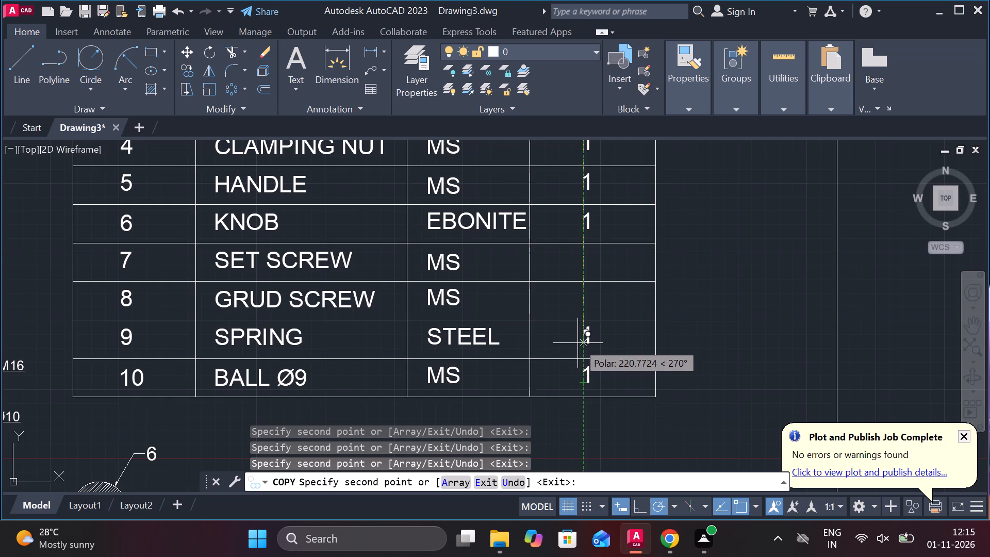
click(577, 343)
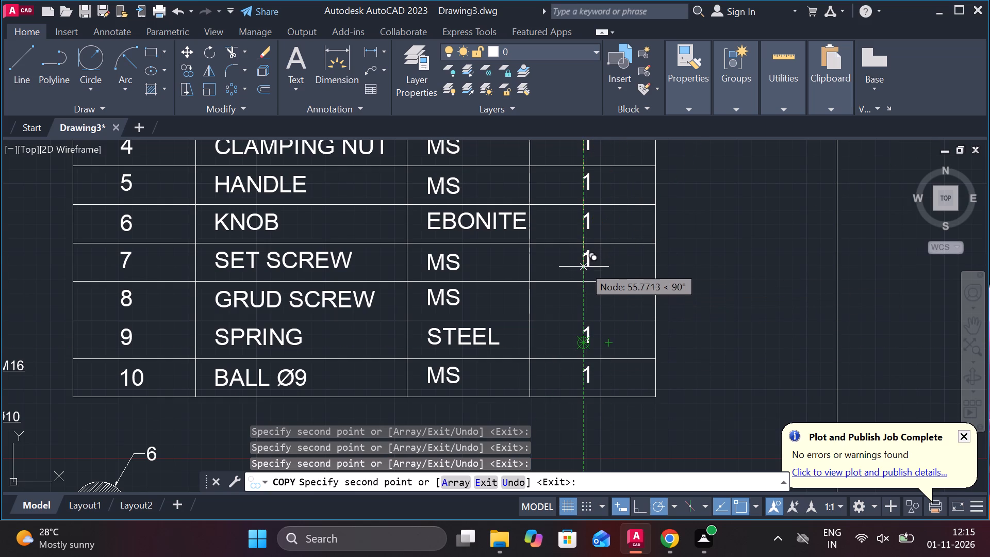
click(584, 267)
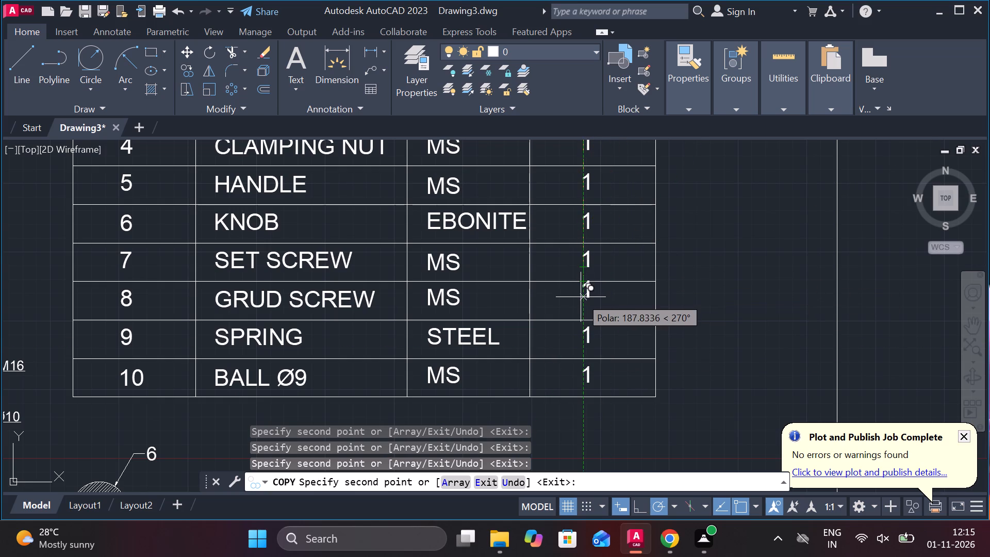
click(581, 306)
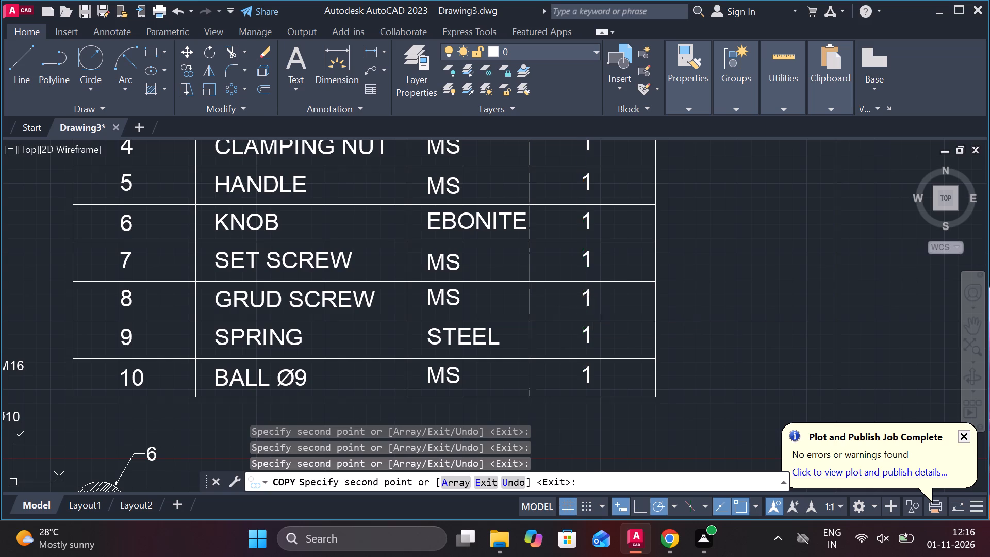
key(Escape)
Change the SET SCREW quantity to 8.
double_click(586, 266)
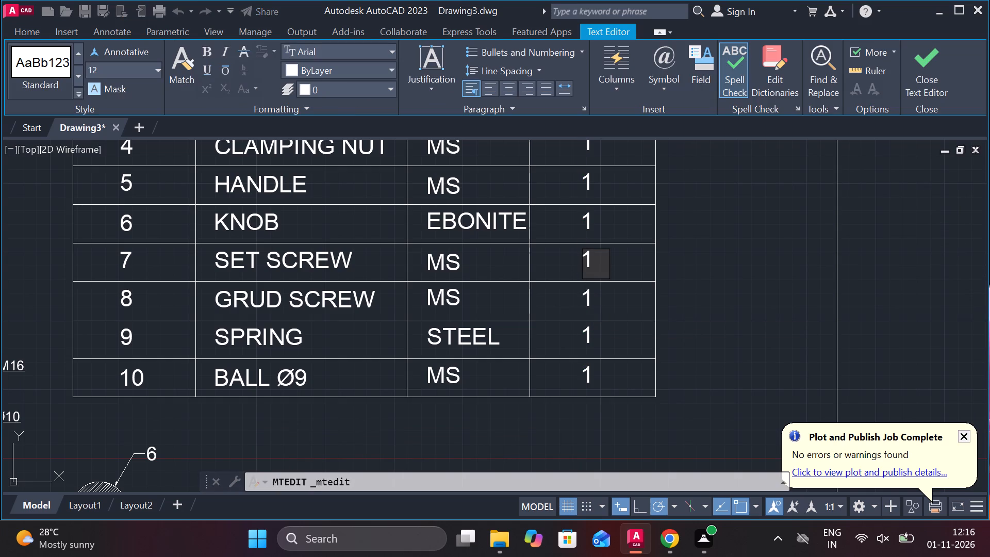
key(Right)
key(BackSpace)
key(8)
click(620, 306)
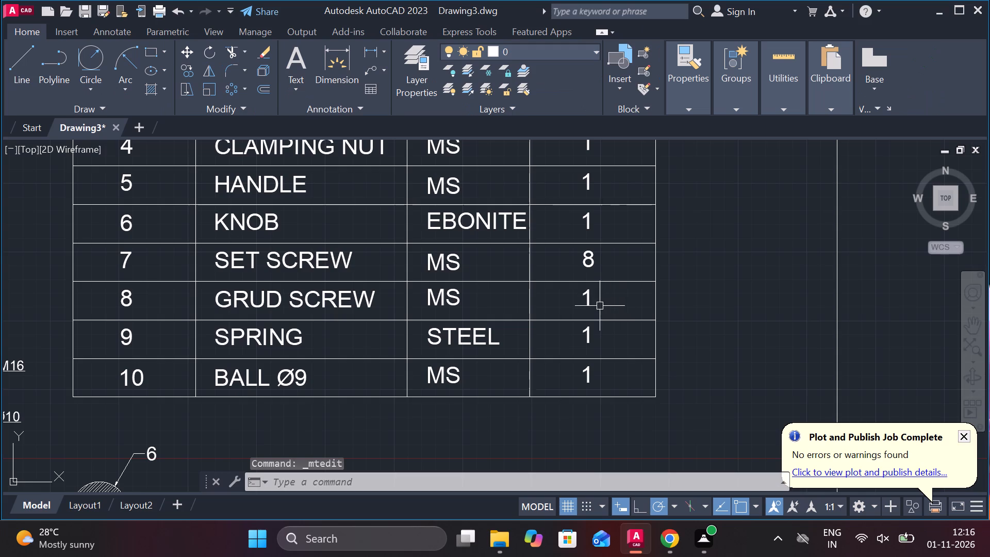
Change the GRUD SCREW quantity to 4.
double_click(589, 295)
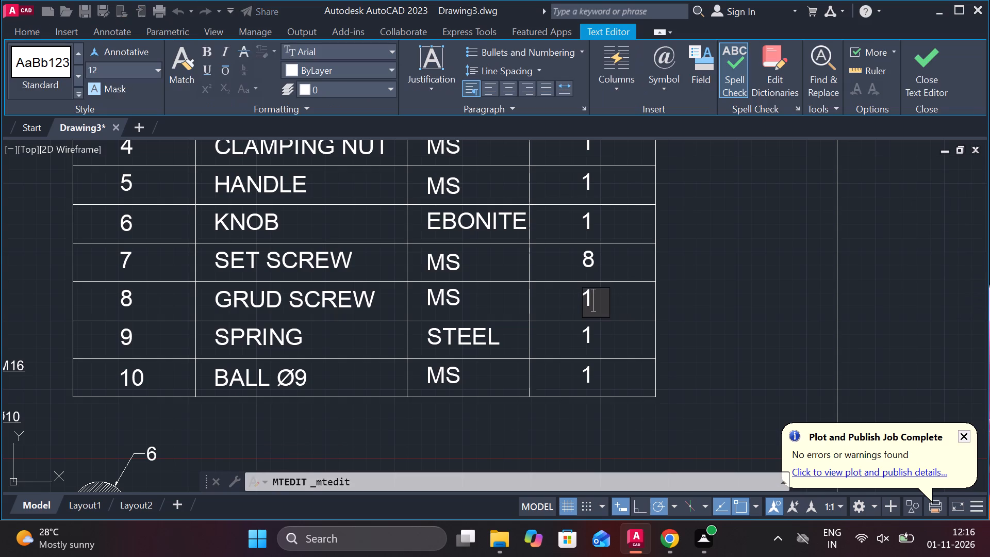
key(BackSpace)
key(4)
click(918, 88)
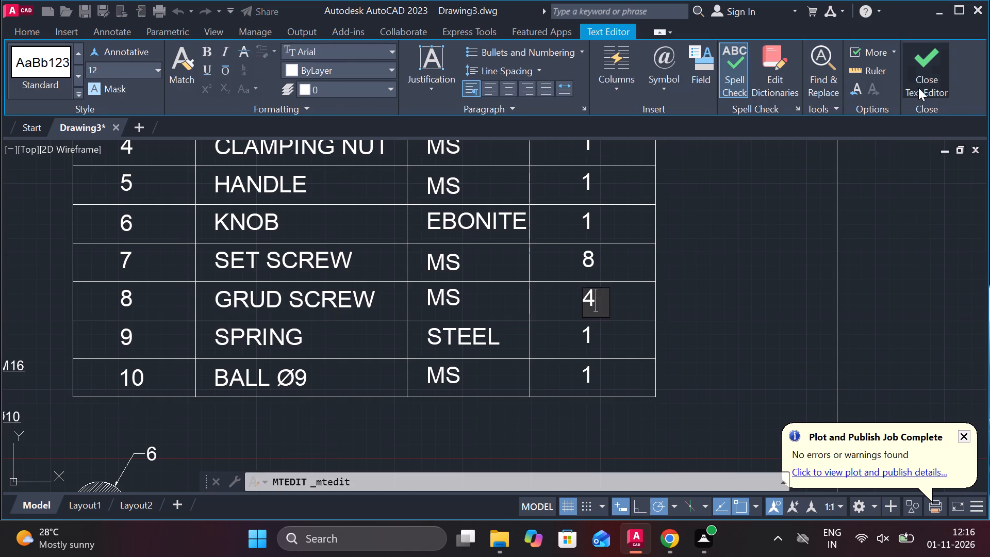
scroll(581, 293, down, 2)
middle_drag(572, 271, 615, 293)
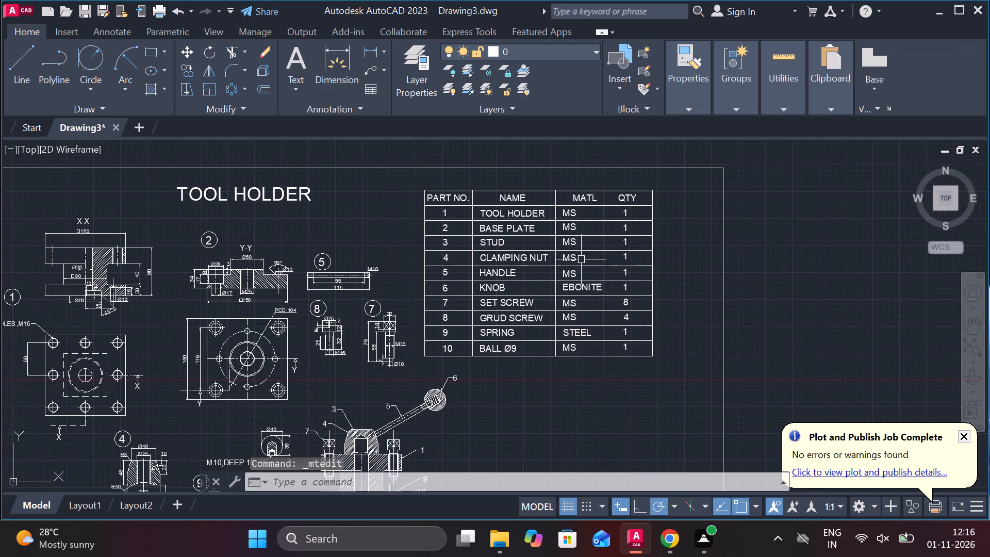
Move the part 4 clamping nut view, with its balloon and dimensions, down and left to sit below the part 1 plan view.
scroll(562, 255, down, 1)
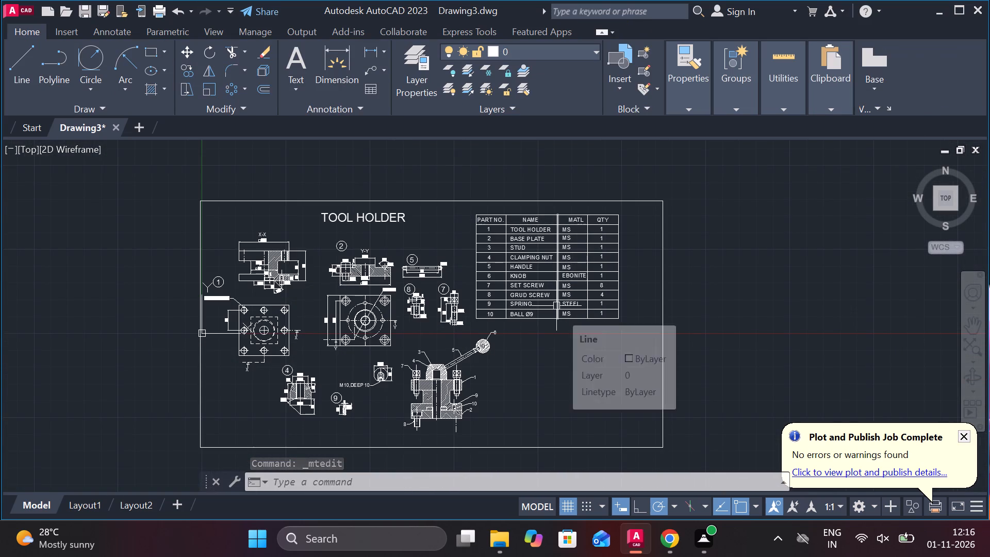
scroll(542, 361, up, 1)
middle_drag(550, 361, 675, 338)
middle_drag(649, 352, 826, 290)
middle_drag(511, 350, 541, 345)
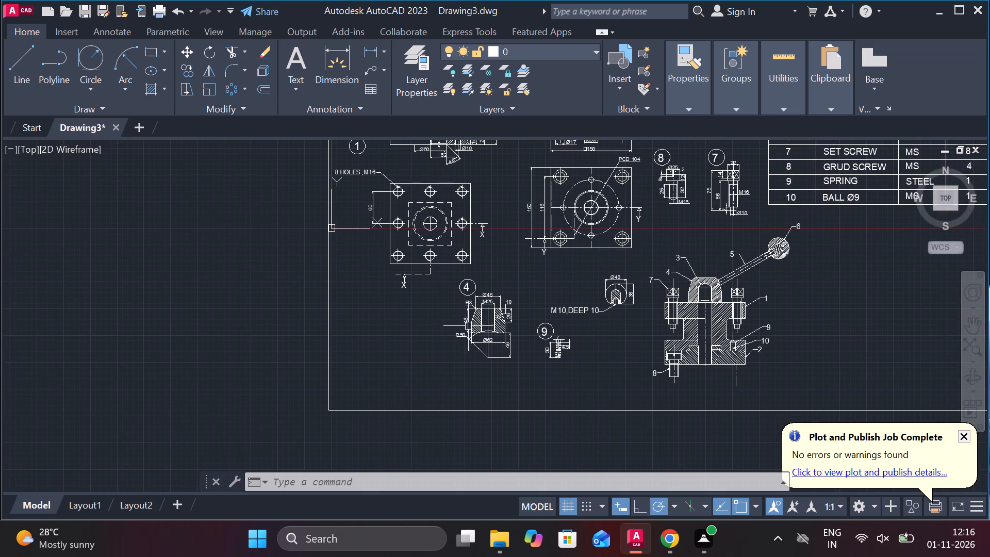
click(451, 278)
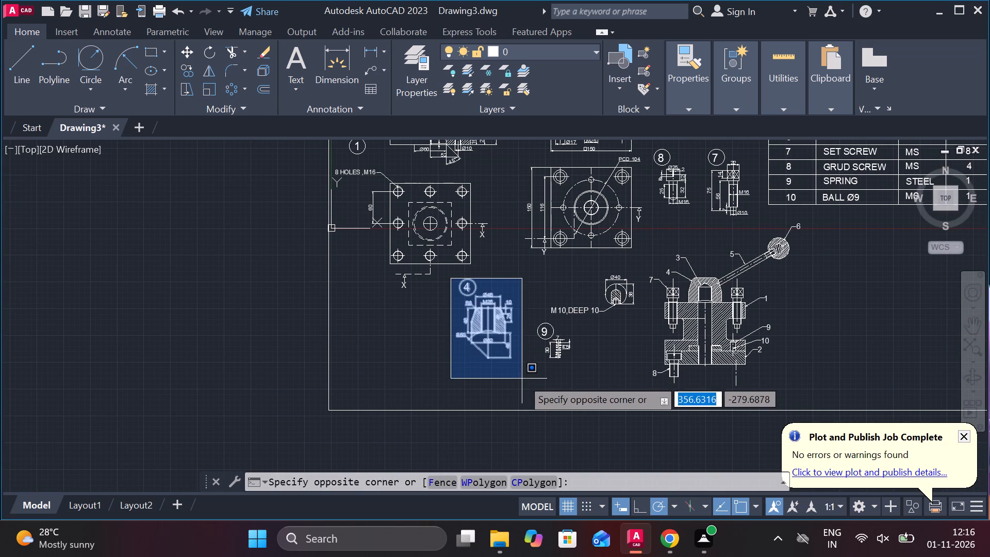
click(523, 382)
key(m)
key(Return)
click(521, 379)
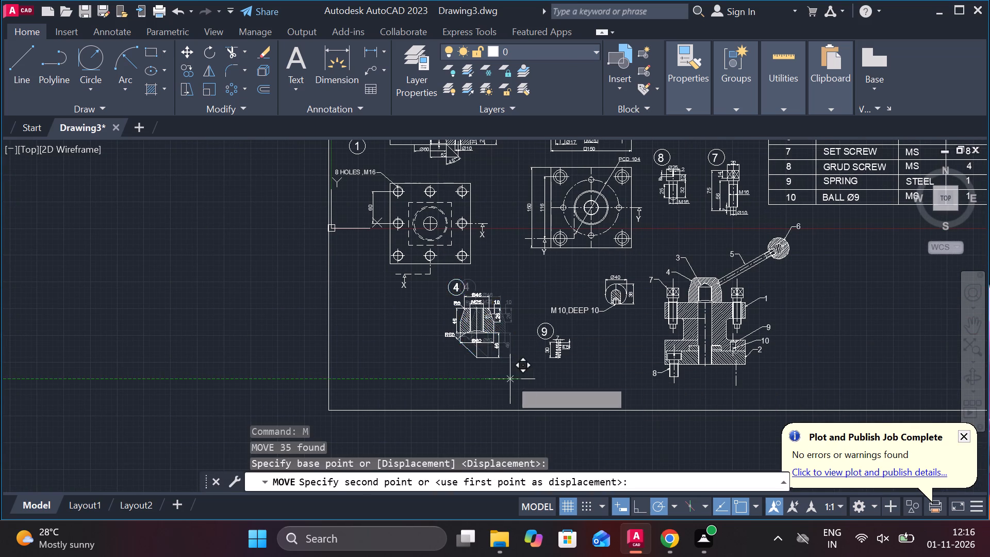
click(457, 399)
key(Escape)
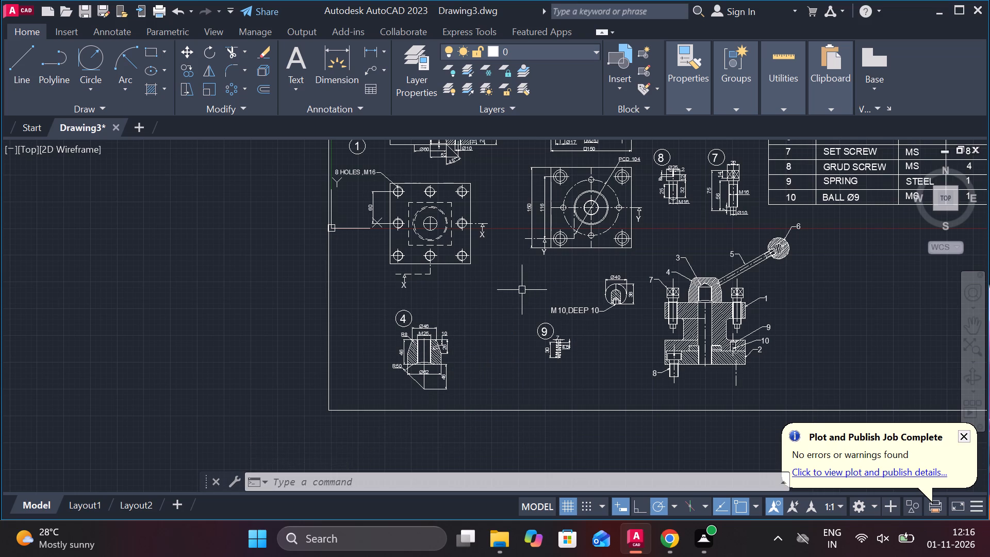
Move the part 9 spring view and its balloon up and left, to just above and right of the part 4 view.
click(504, 296)
click(582, 375)
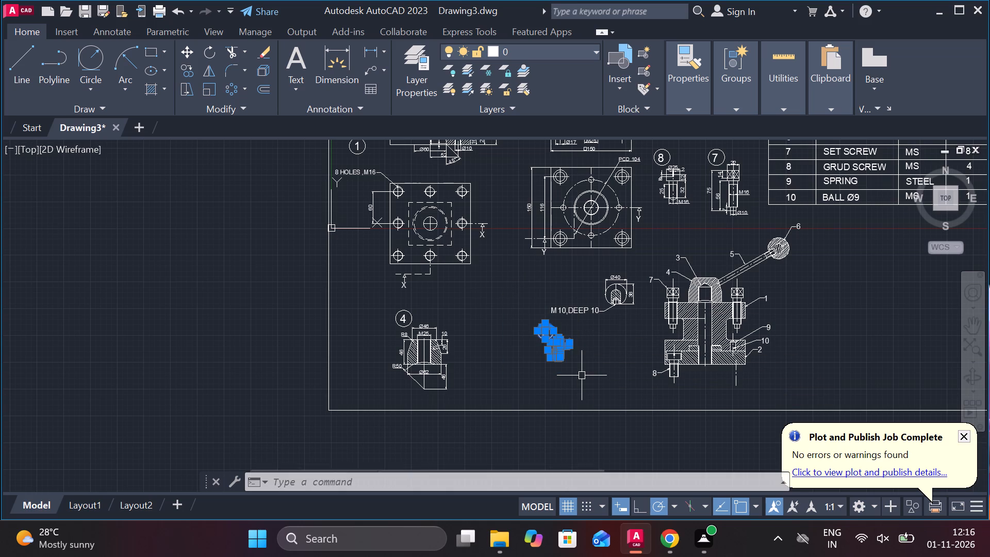
key(m)
key(Return)
click(582, 371)
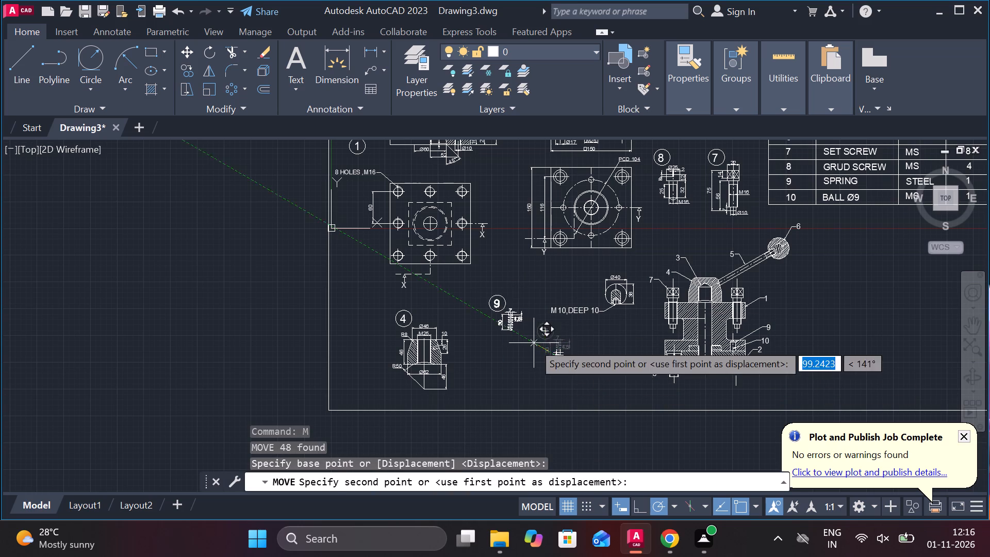
click(508, 337)
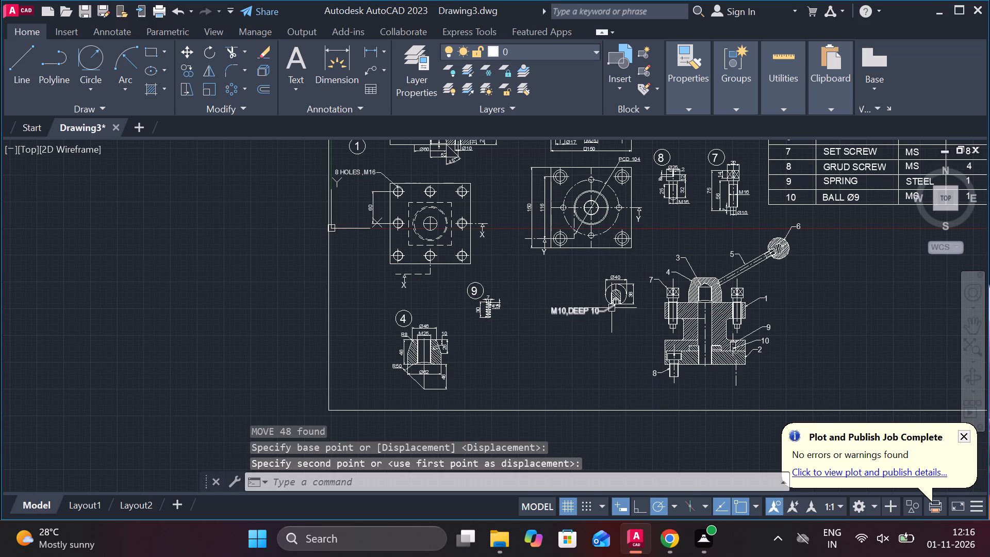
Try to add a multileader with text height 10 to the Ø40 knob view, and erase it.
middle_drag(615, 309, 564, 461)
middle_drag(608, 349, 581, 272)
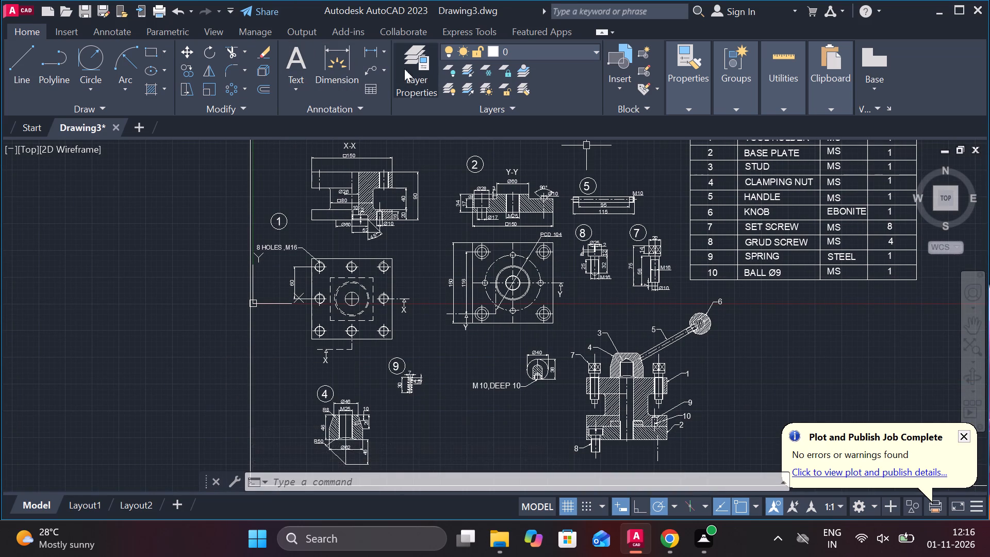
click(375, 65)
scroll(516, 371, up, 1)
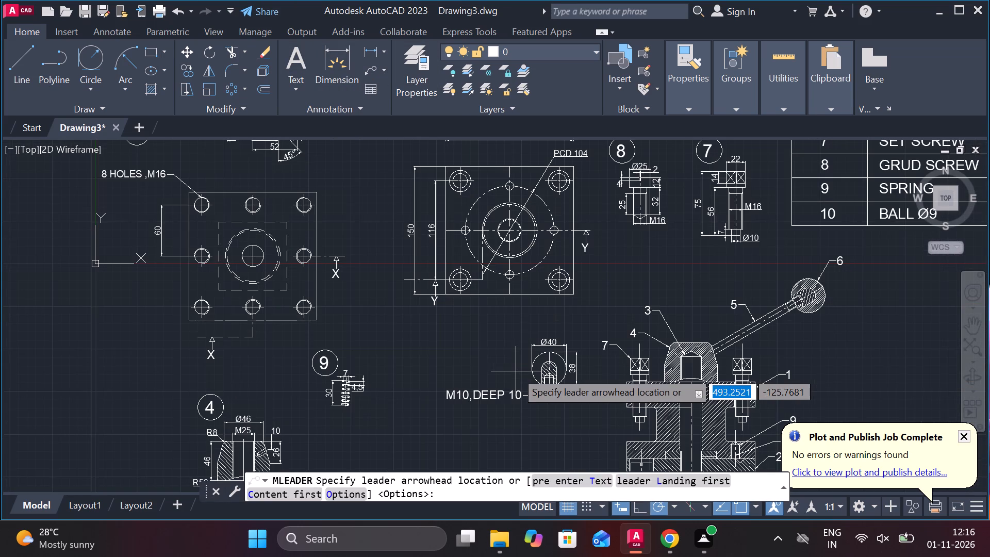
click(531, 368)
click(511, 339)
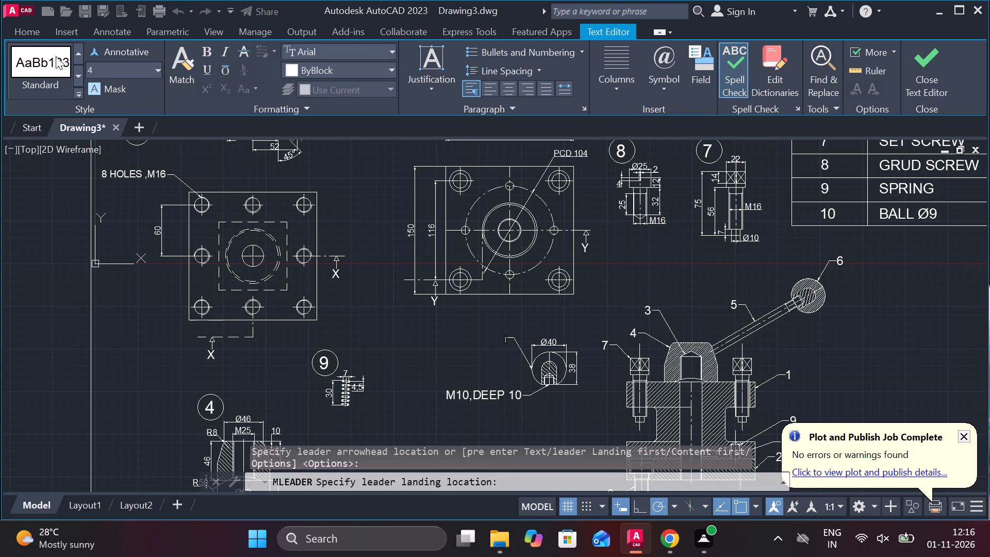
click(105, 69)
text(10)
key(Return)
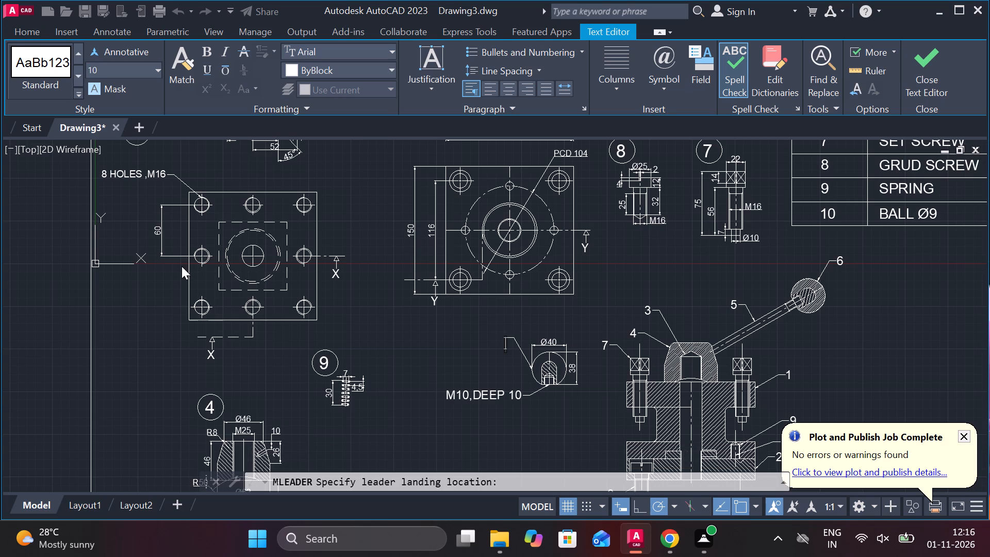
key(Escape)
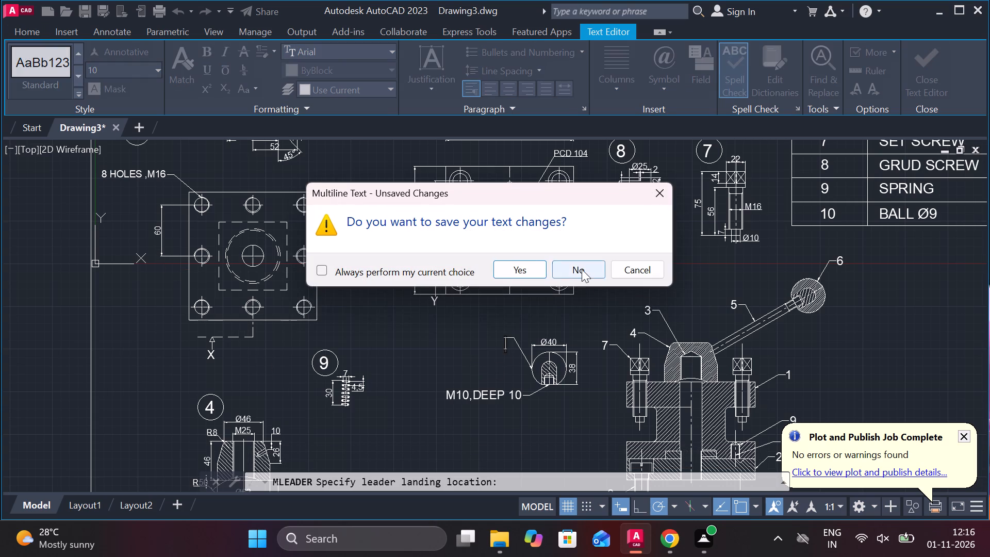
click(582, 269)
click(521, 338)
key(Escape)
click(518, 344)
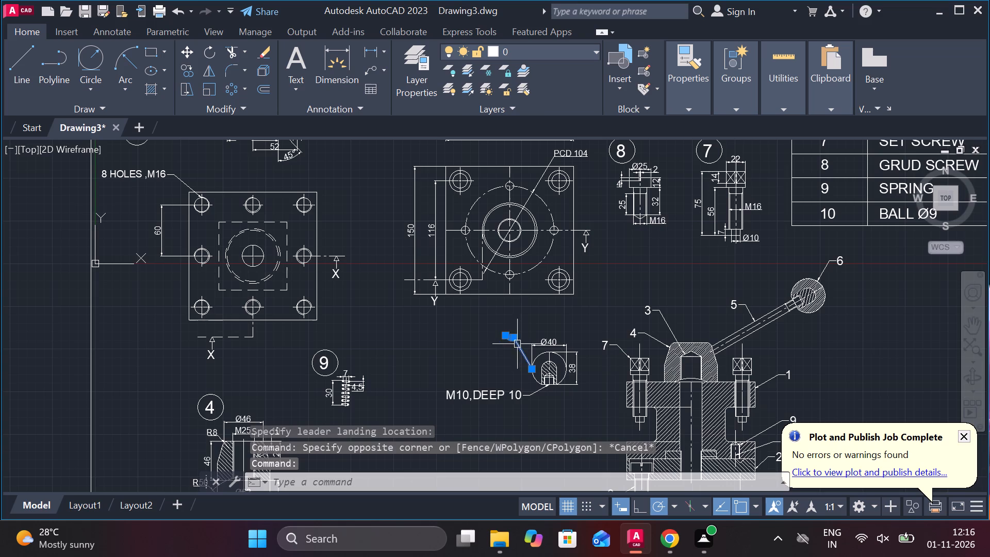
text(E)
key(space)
Copy the spring's circled number 9 balloon to the upper left of the Ø40 knob view.
click(339, 362)
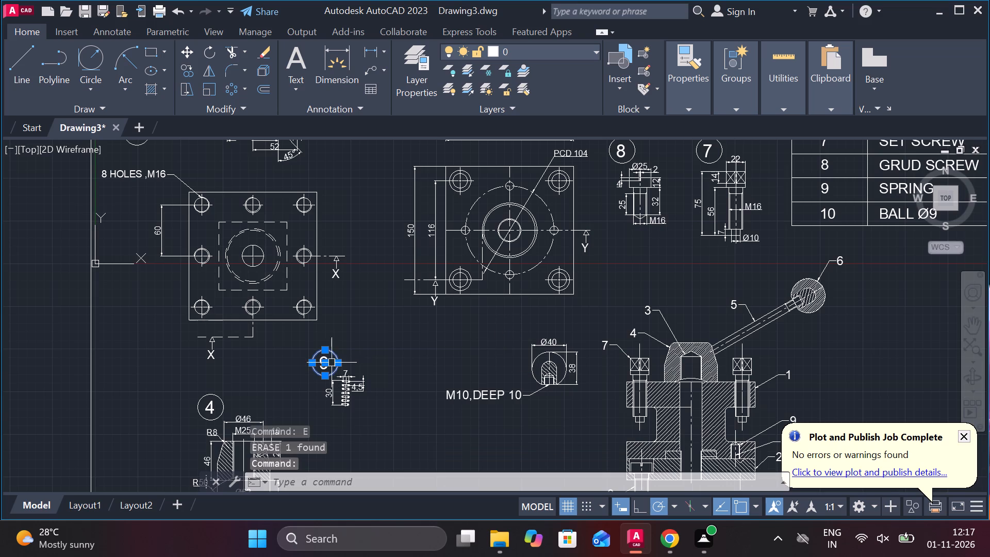
scroll(322, 361, up, 3)
click(323, 353)
scroll(371, 350, down, 1)
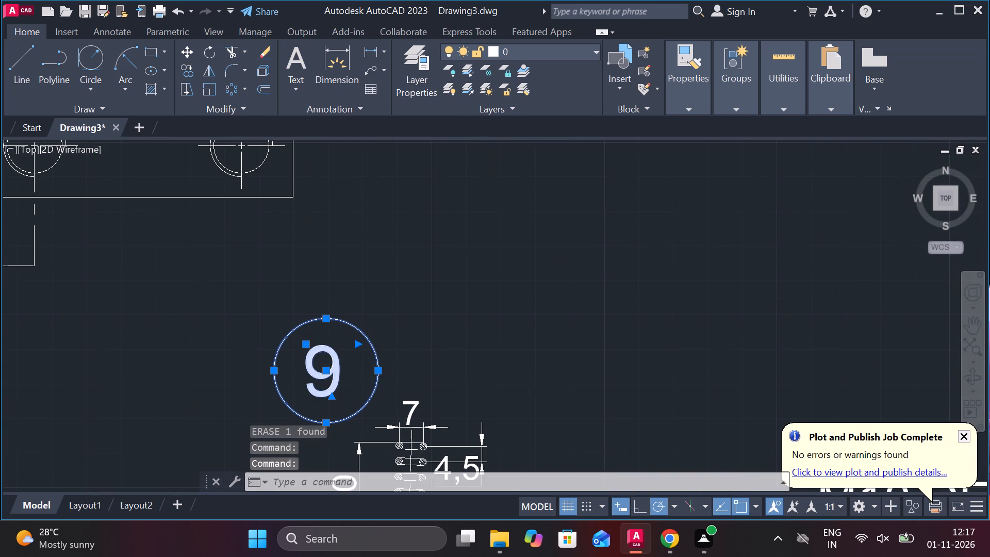
text(CO)
key(Return)
click(387, 344)
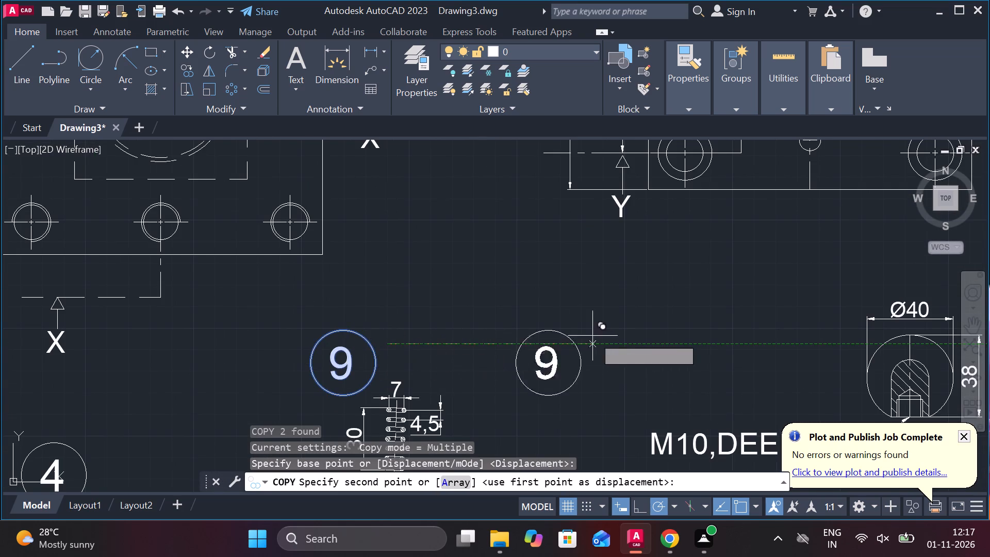
scroll(614, 335, down, 2)
middle_drag(622, 339, 513, 319)
scroll(539, 297, up, 2)
middle_drag(527, 312, 414, 320)
scroll(404, 320, down, 1)
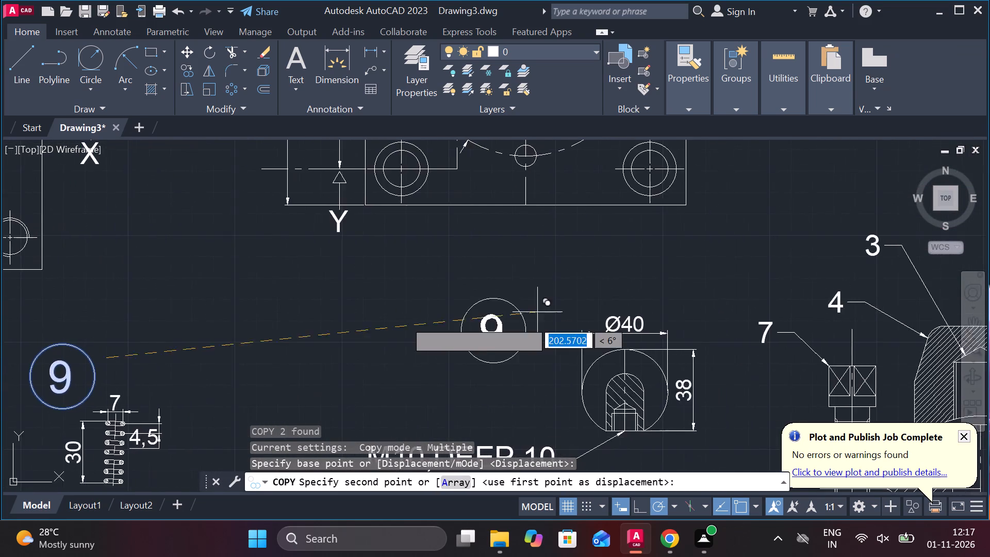
scroll(404, 320, down, 2)
middle_drag(414, 334, 419, 347)
scroll(503, 339, up, 1)
scroll(370, 350, up, 1)
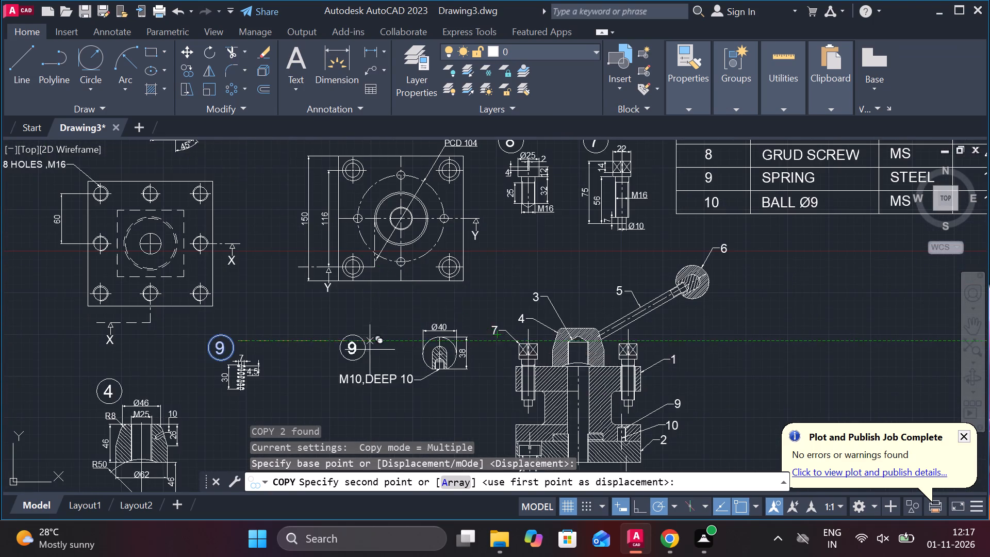
scroll(370, 350, up, 1)
click(500, 266)
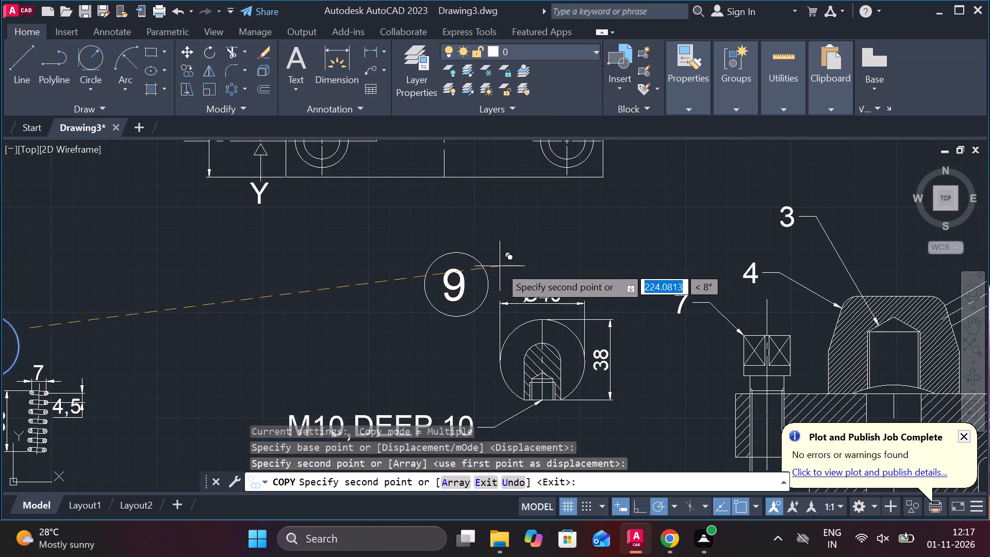
key(Escape)
Change the number in the knob view's copied balloon to 6.
double_click(452, 278)
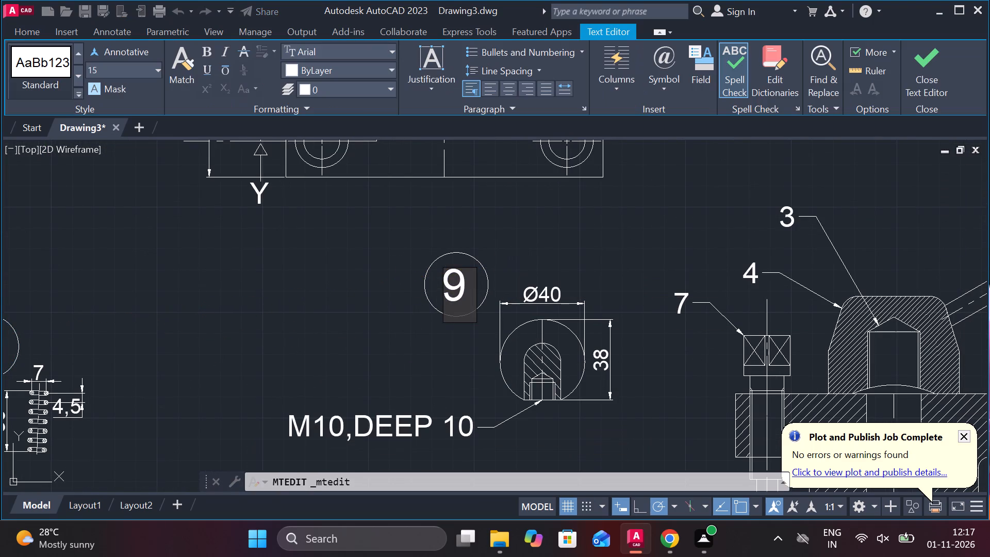
key(Right)
key(BackSpace)
key(6)
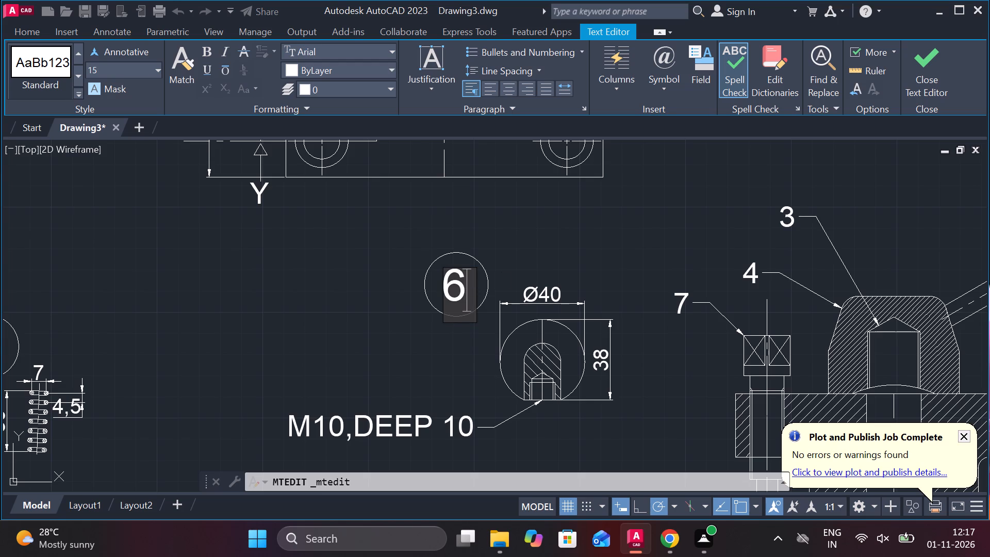
click(558, 252)
Move the knob view with its balloon, dimensions and M10,DEEP 10 note down and left, beside the part 4 view.
scroll(568, 253, down, 1)
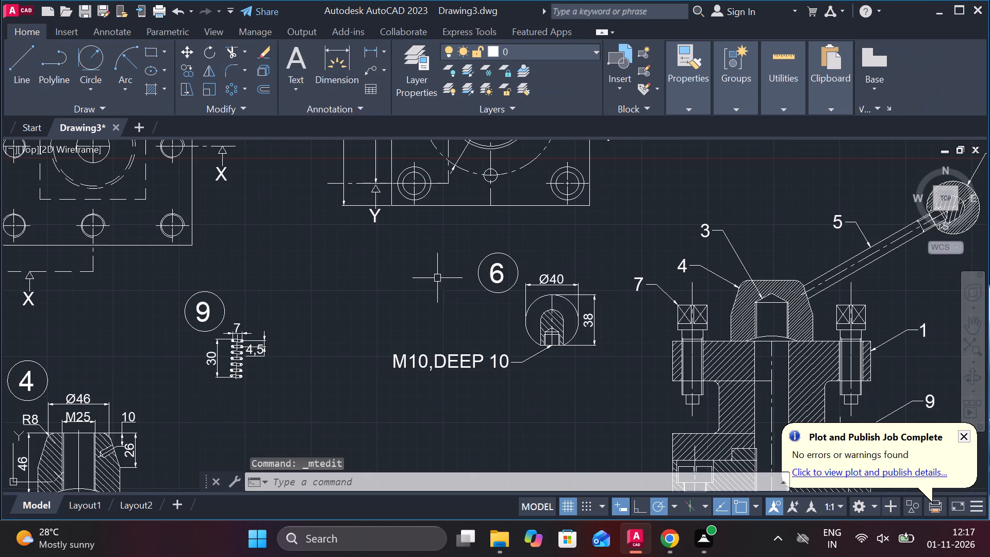
click(410, 237)
click(602, 399)
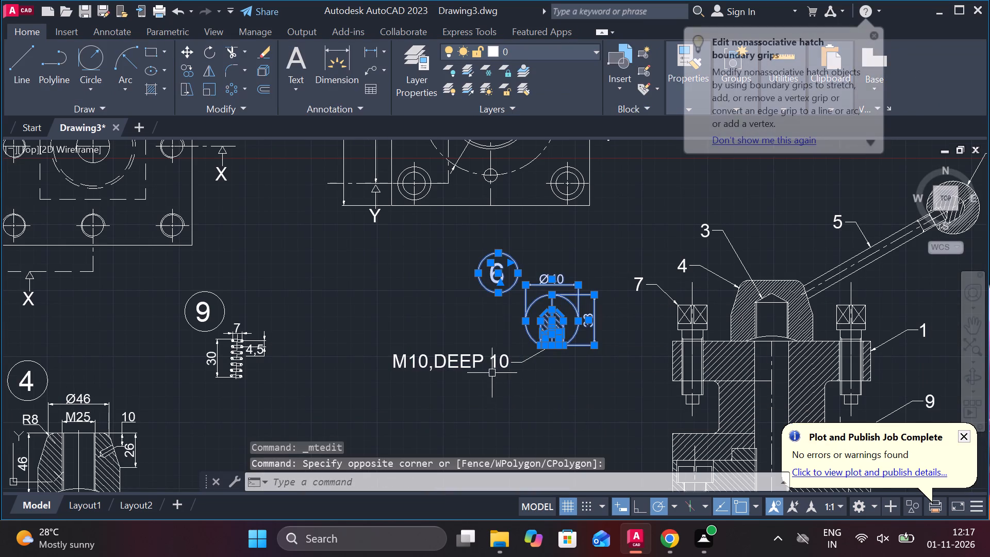
click(480, 366)
key(m)
key(Return)
click(575, 381)
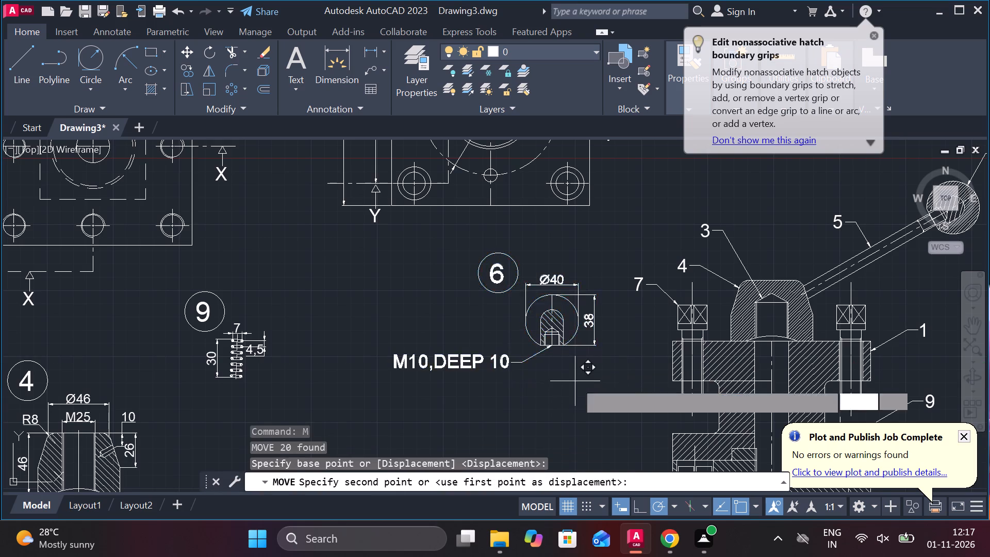
scroll(569, 381, down, 2)
middle_drag(542, 395, 528, 348)
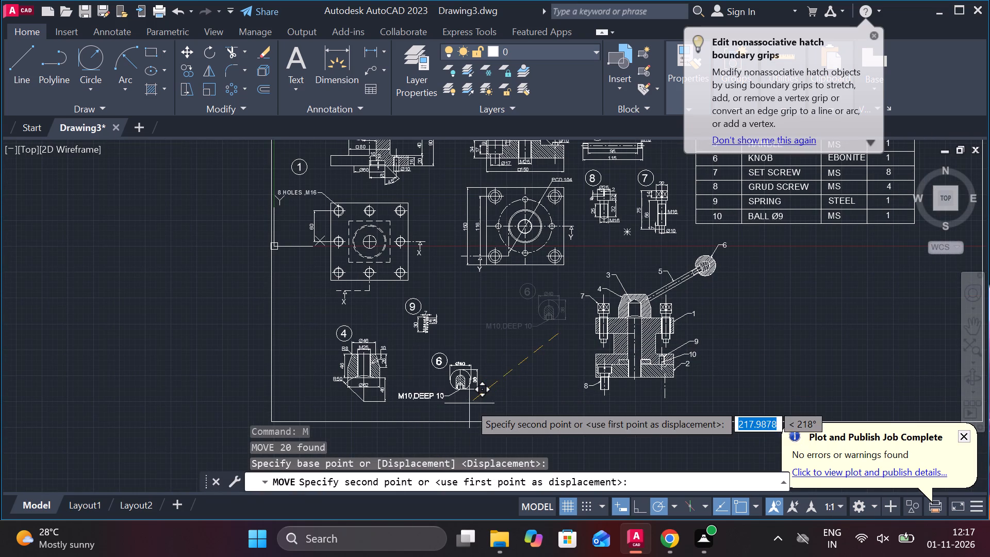
click(471, 403)
key(Escape)
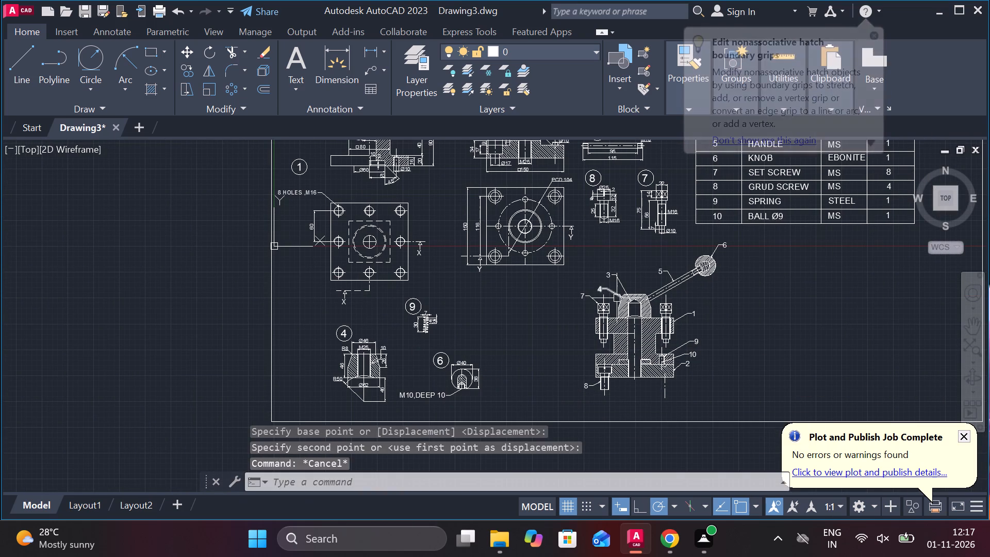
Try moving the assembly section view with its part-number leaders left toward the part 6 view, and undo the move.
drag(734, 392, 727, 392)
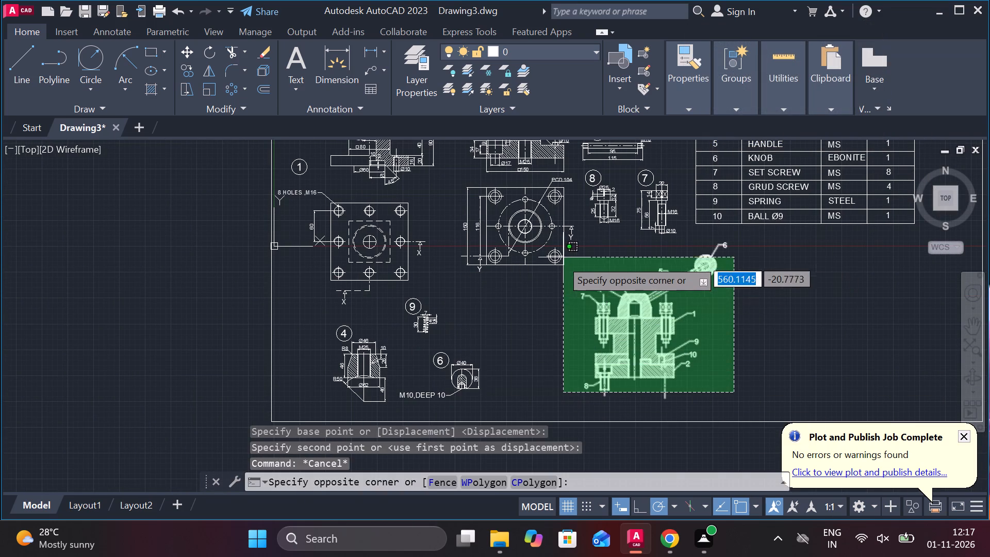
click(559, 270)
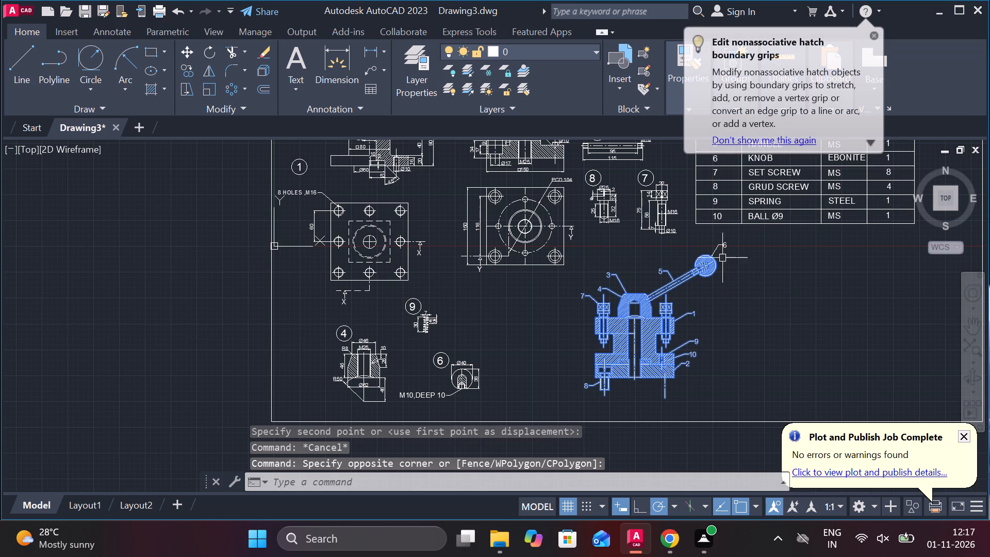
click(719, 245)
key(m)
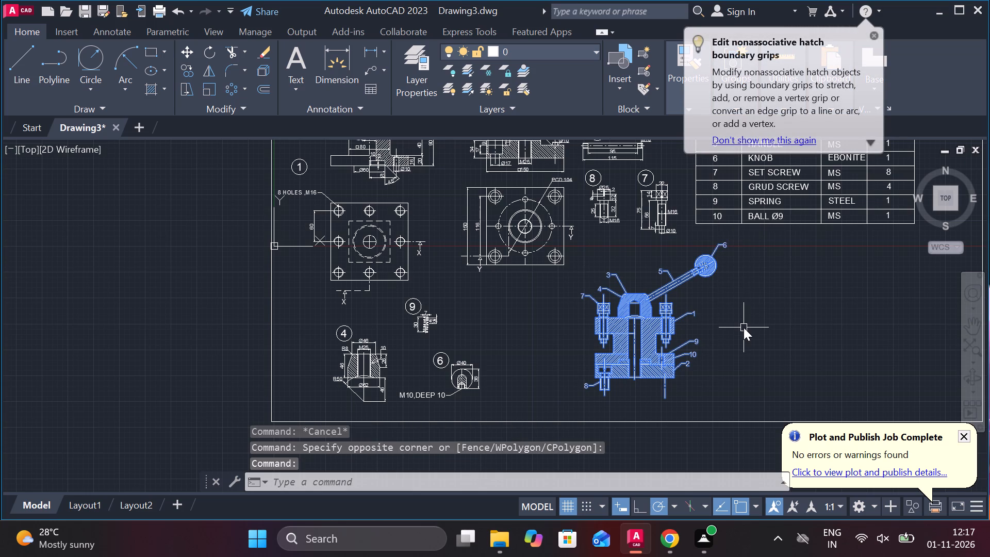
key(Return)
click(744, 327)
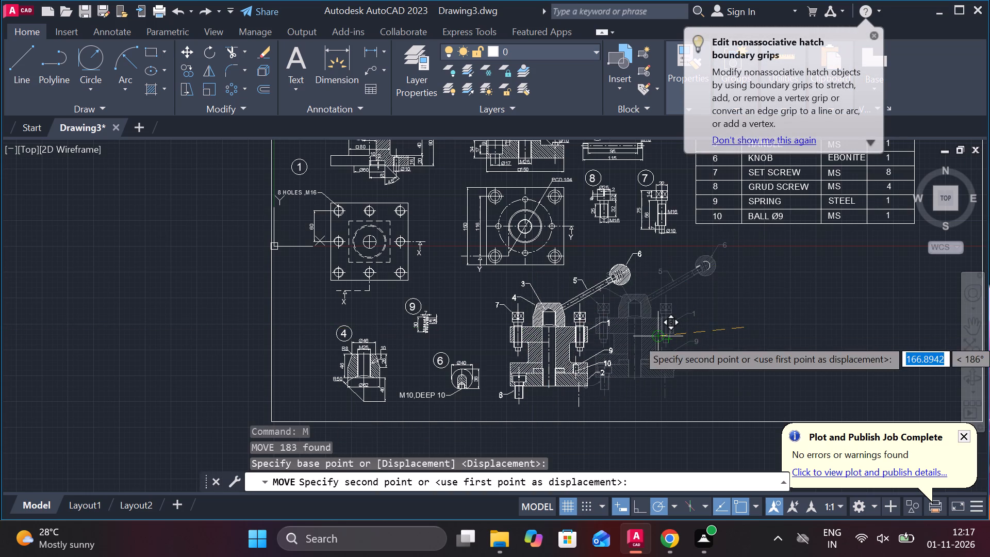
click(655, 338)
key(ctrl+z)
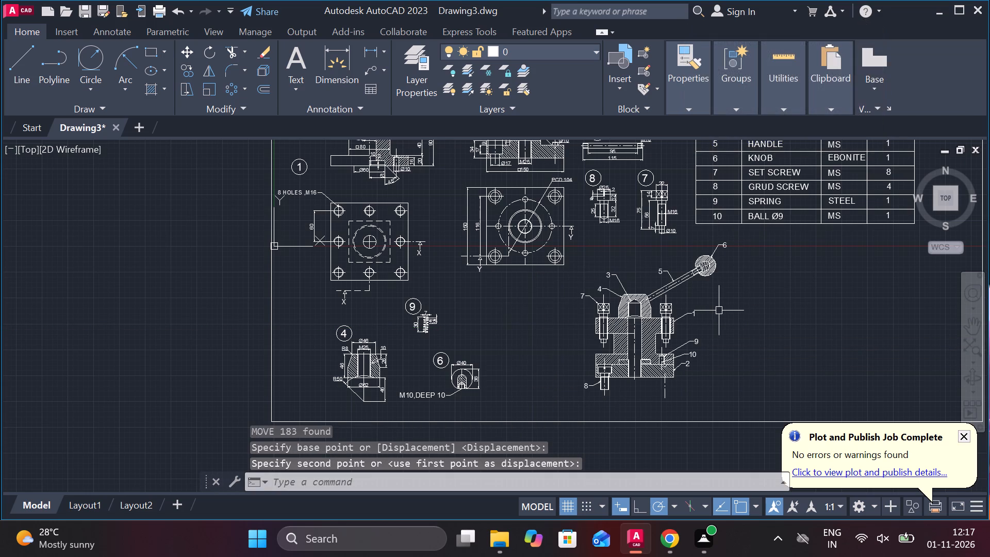
Move the assembly section view, including the handle, knob and all part-number leaders, left and slightly down beside the part 6 view.
click(730, 391)
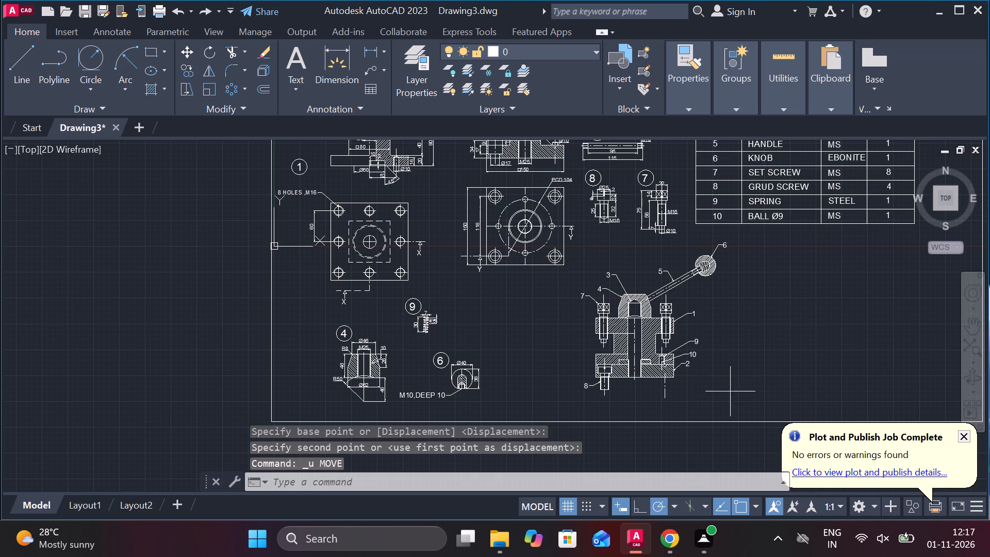
click(555, 273)
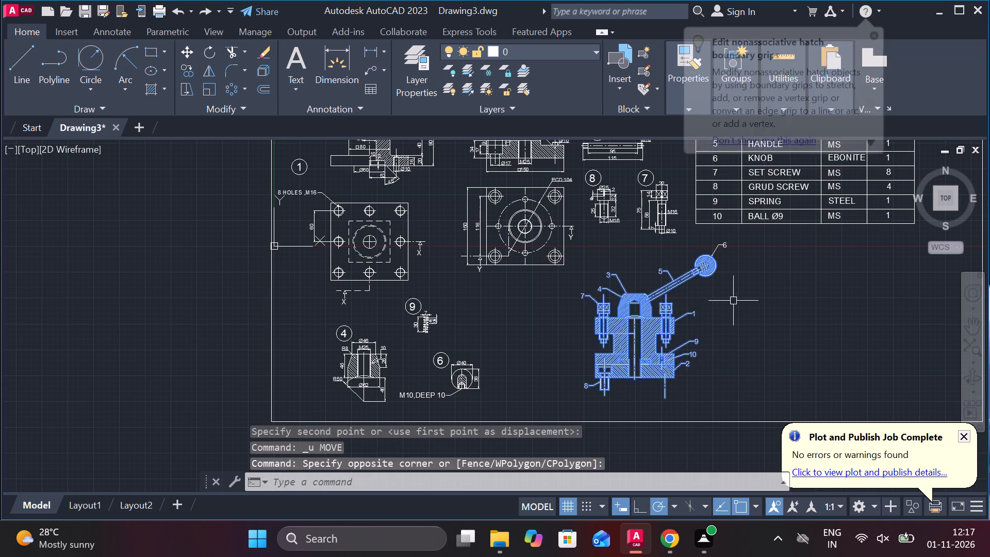
click(730, 298)
click(699, 248)
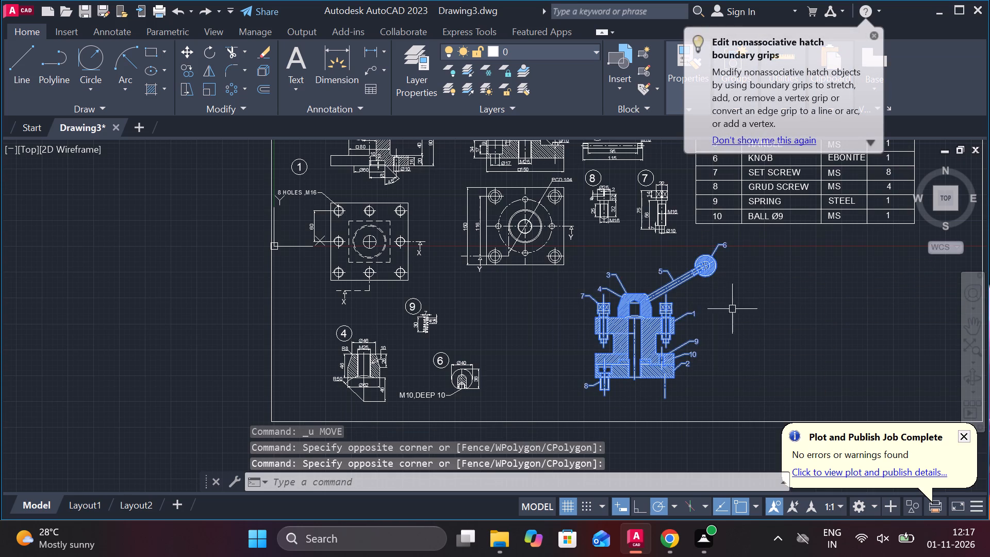
click(712, 375)
click(576, 297)
click(753, 302)
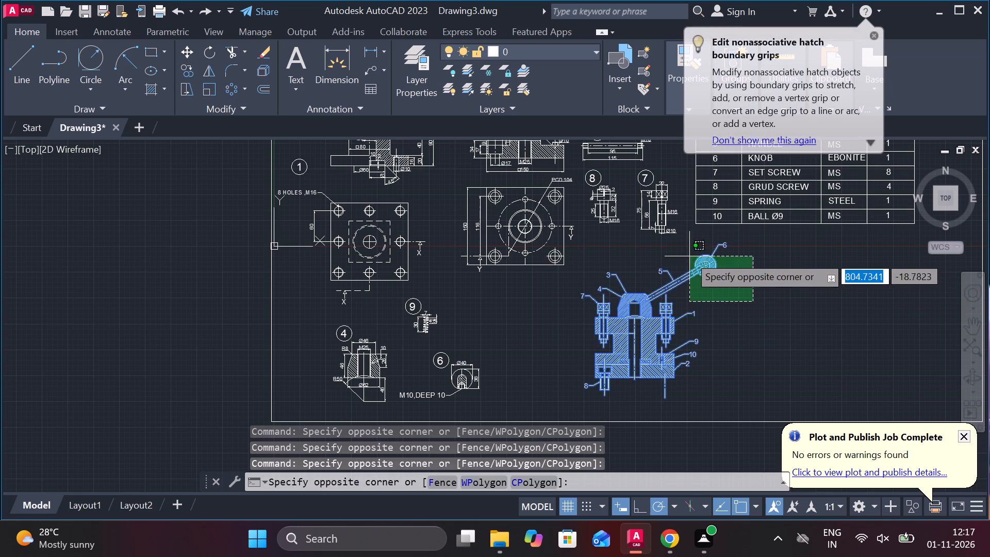
click(683, 238)
key(m)
key(Return)
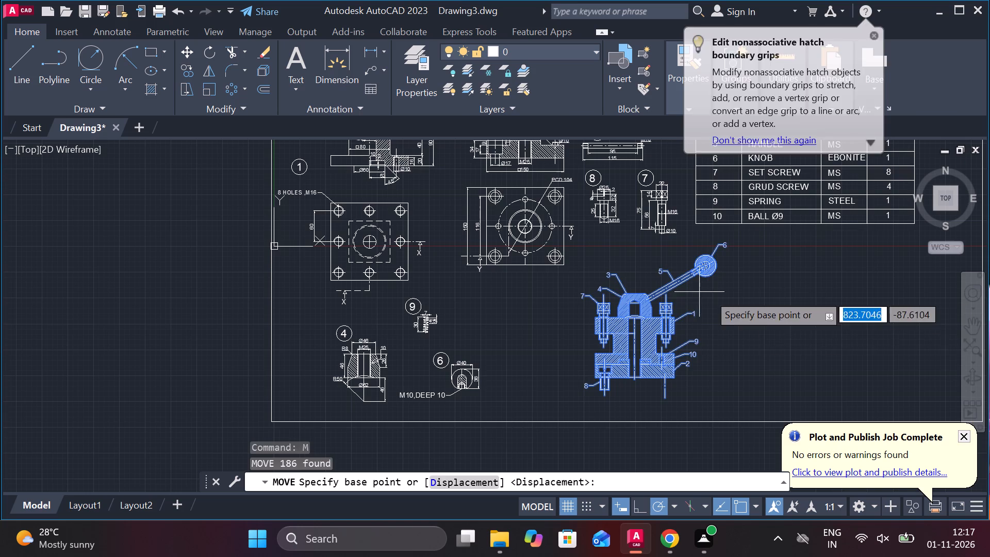
click(817, 321)
click(728, 335)
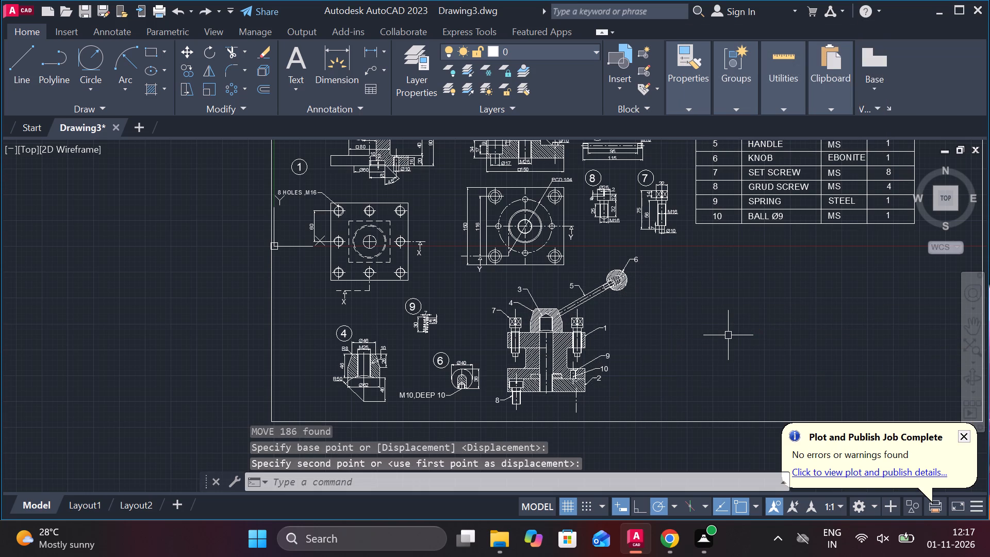
middle_drag(728, 335, 634, 405)
key(Escape)
Move the whole parts list table downward, inside the border's right-hand area.
middle_drag(797, 336, 785, 401)
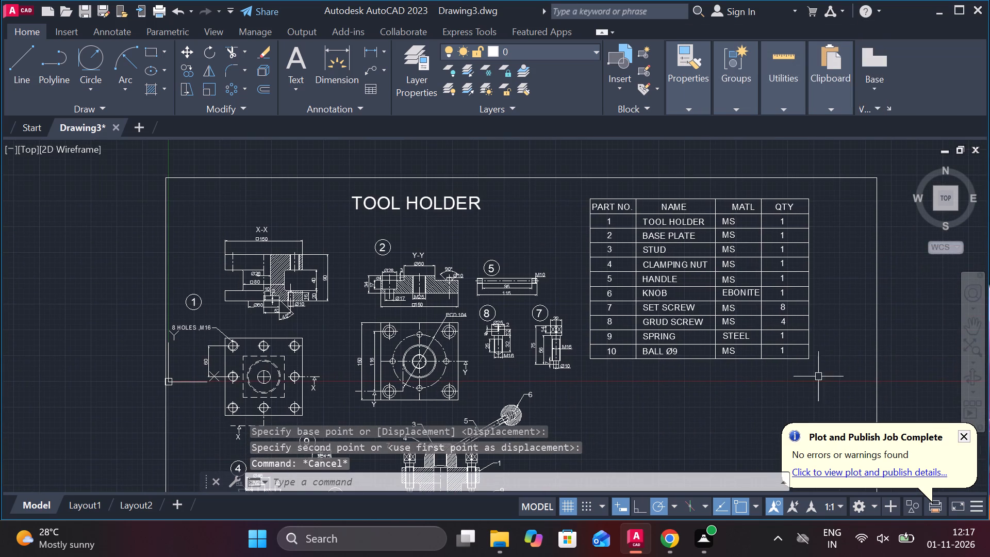
drag(839, 370, 833, 367)
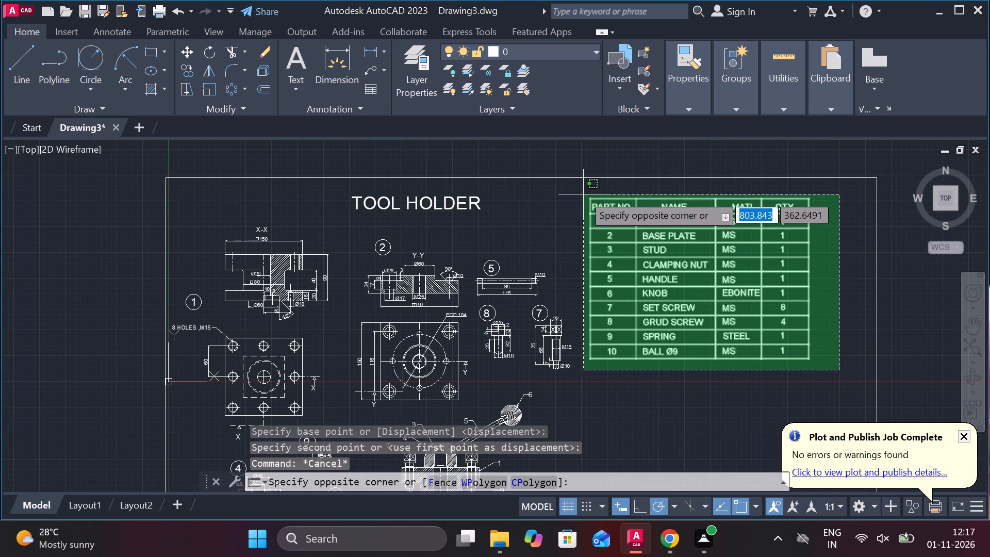
click(583, 193)
key(m)
key(Return)
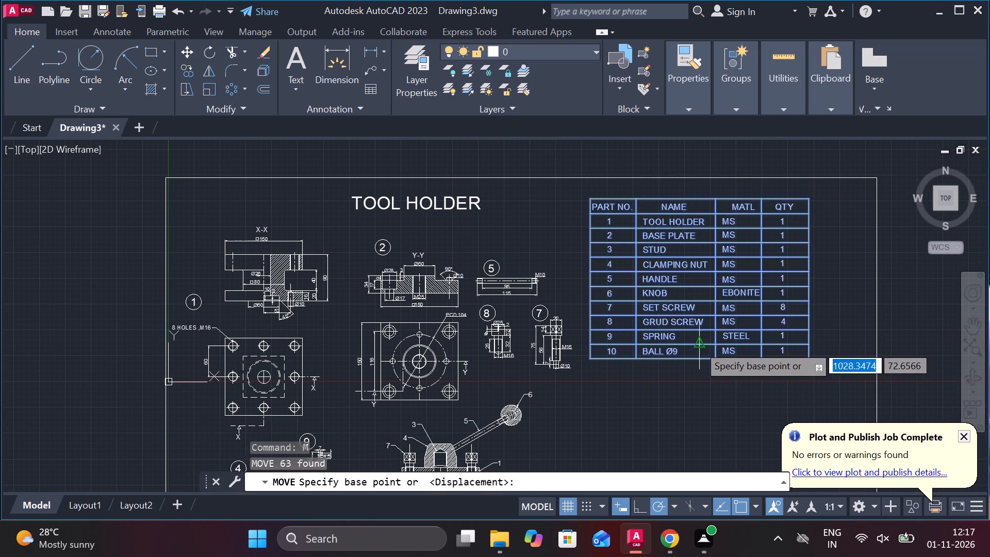
click(857, 249)
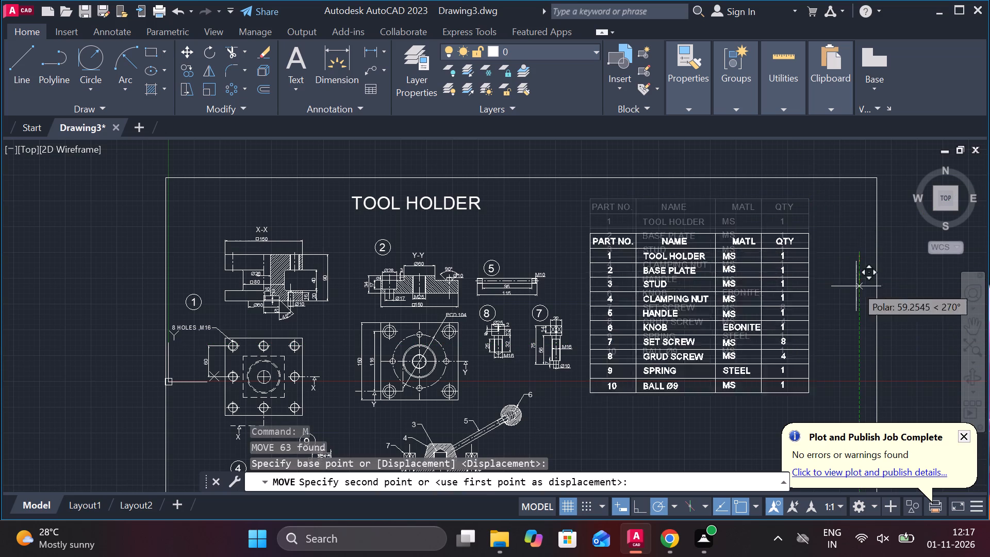
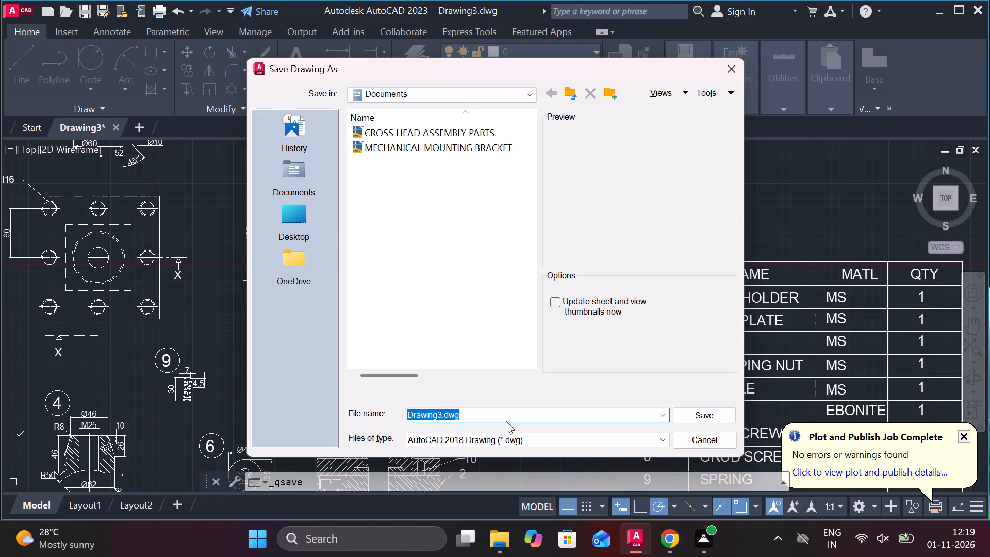
Enter TOOL HOLDER ASSEMBLY PARTS as the file name for saving the drawing in the Documents folder.
text(TOOL HOLDER)
key(space)
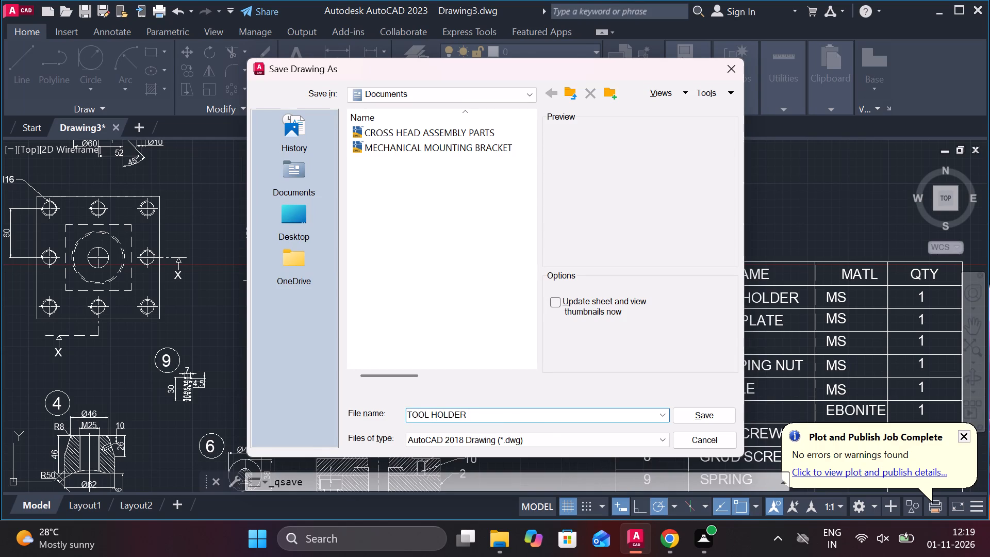
text(ASSEMBLY)
key(space)
text(PA)
text(RTS)
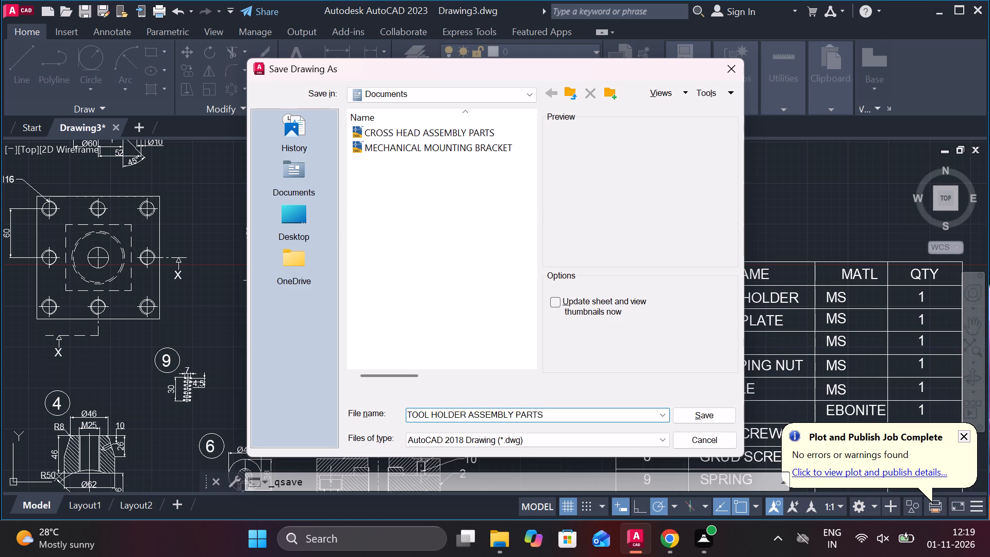
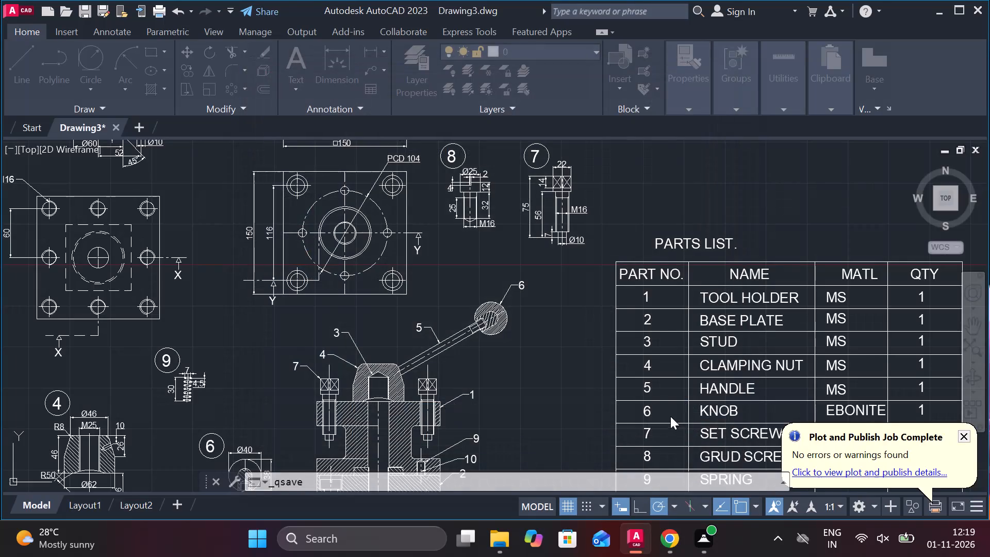
Save the TOOL HOLDER ASSEMBLY PARTS drawing again.
scroll(620, 404, down, 2)
text(LO)
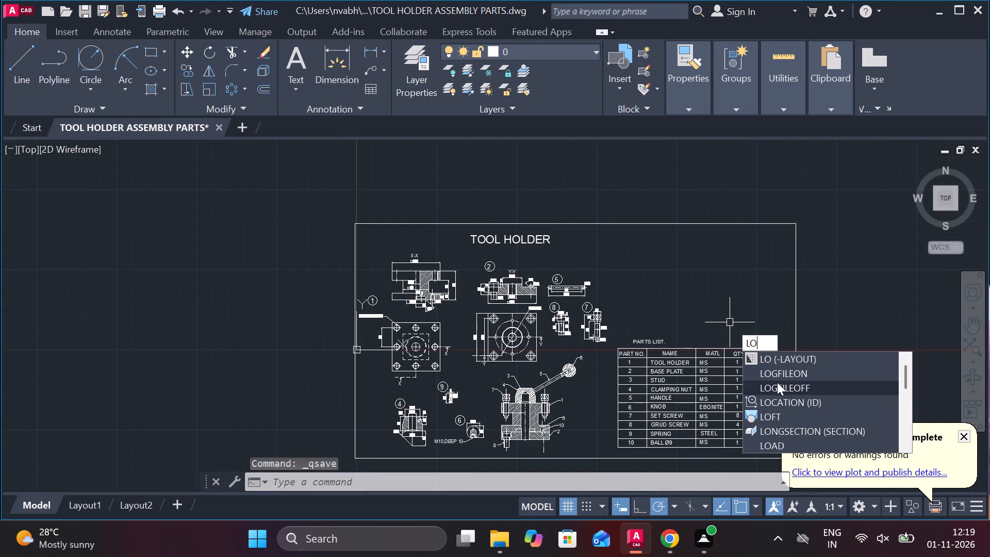
click(777, 382)
key(ctrl+s)
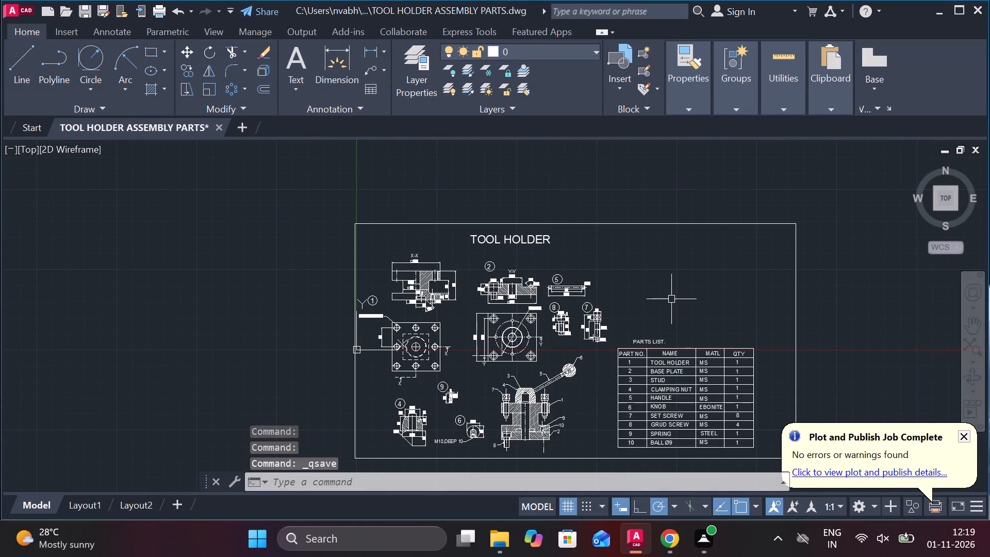
Set up a plot of the model with the DWG To PDF.pc3 plotter and landscape orientation.
text(PLO)
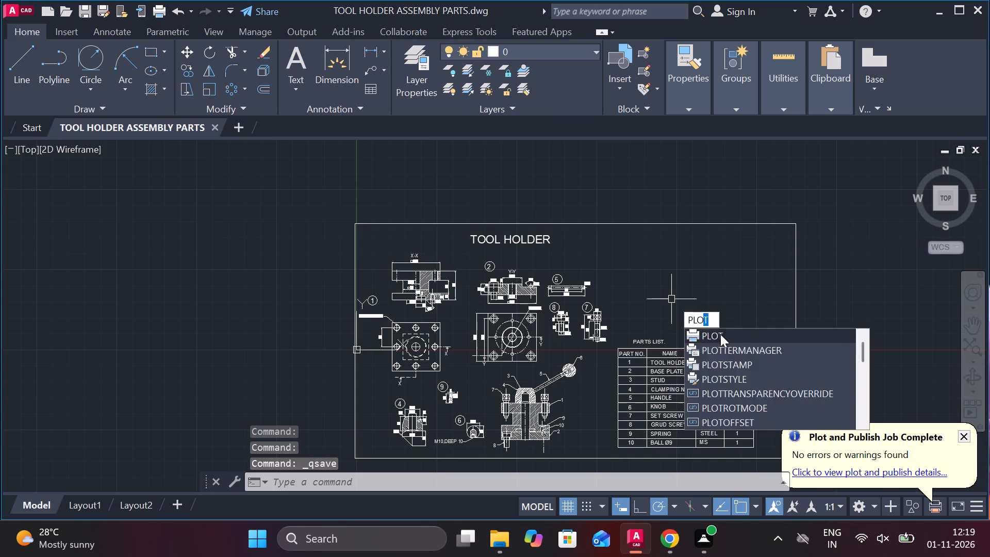
click(720, 334)
click(370, 150)
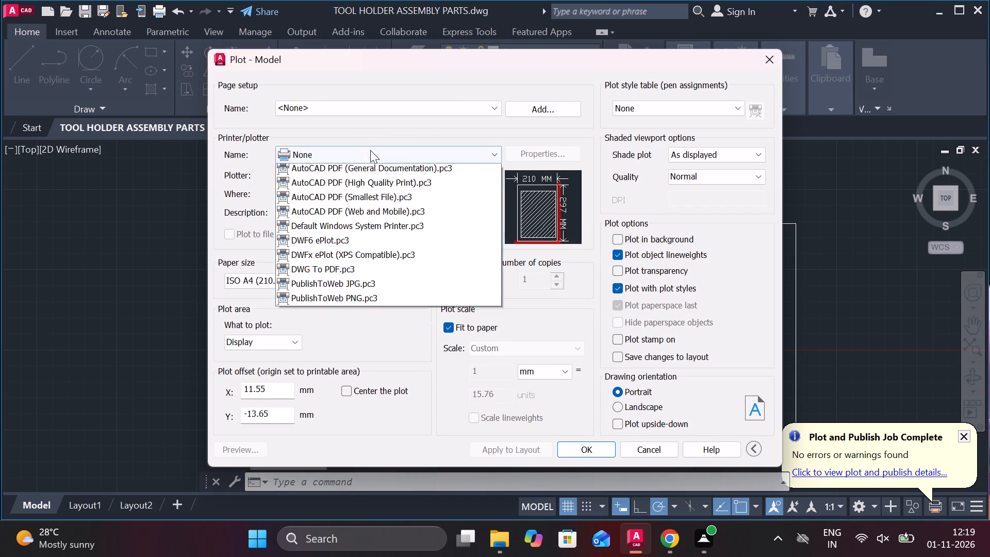
click(359, 308)
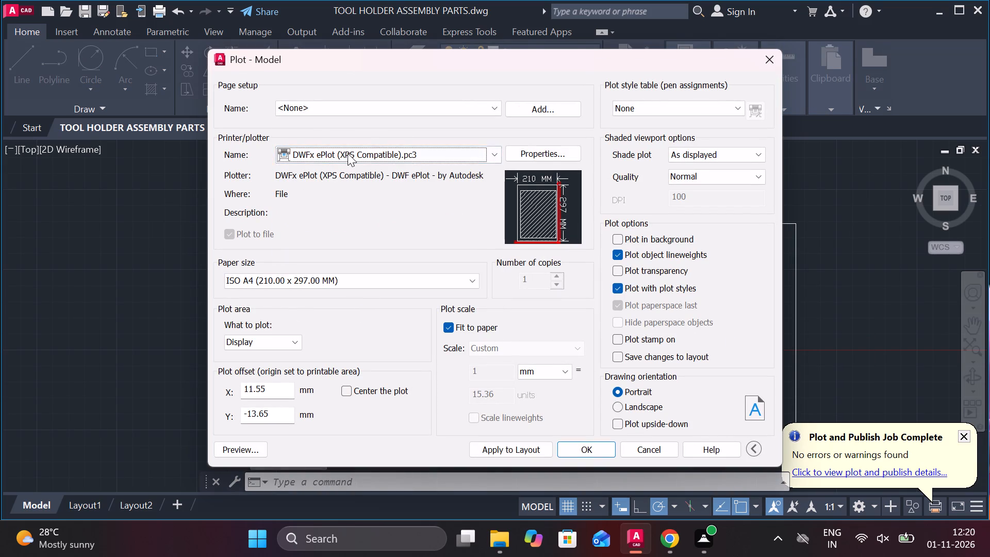
click(348, 153)
click(325, 315)
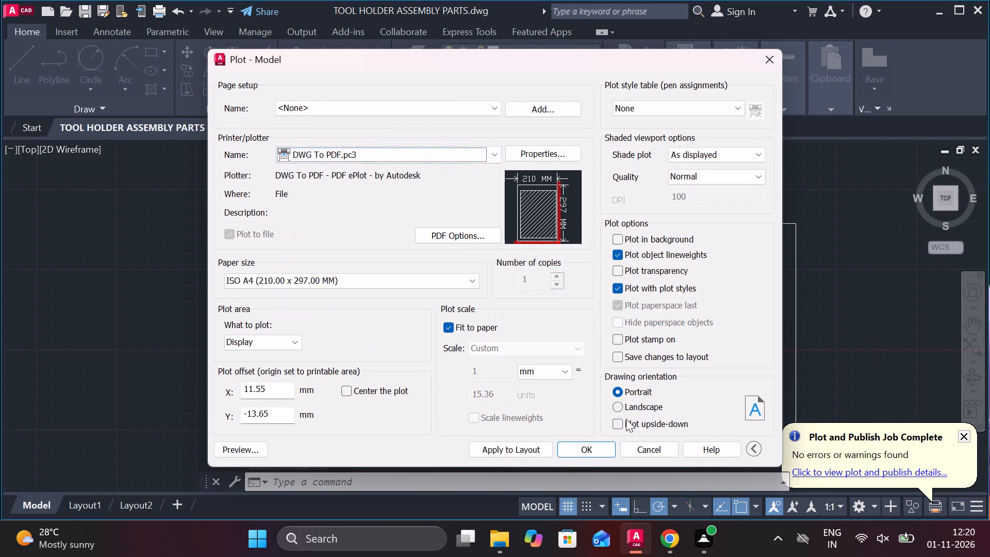
click(615, 406)
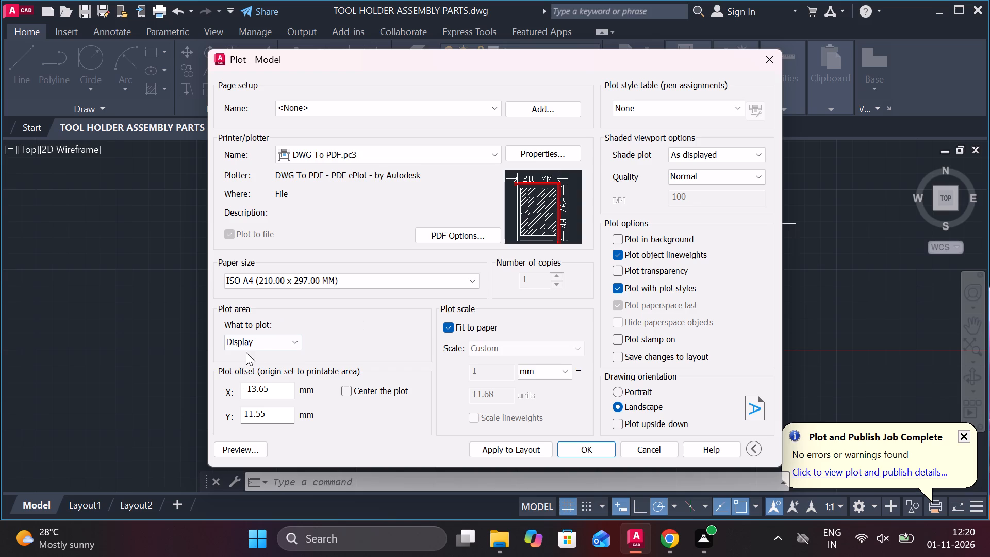
Define the plot area as a window enclosing the whole tool holder drawing border with a margin around it.
click(256, 346)
click(267, 388)
scroll(312, 378, down, 1)
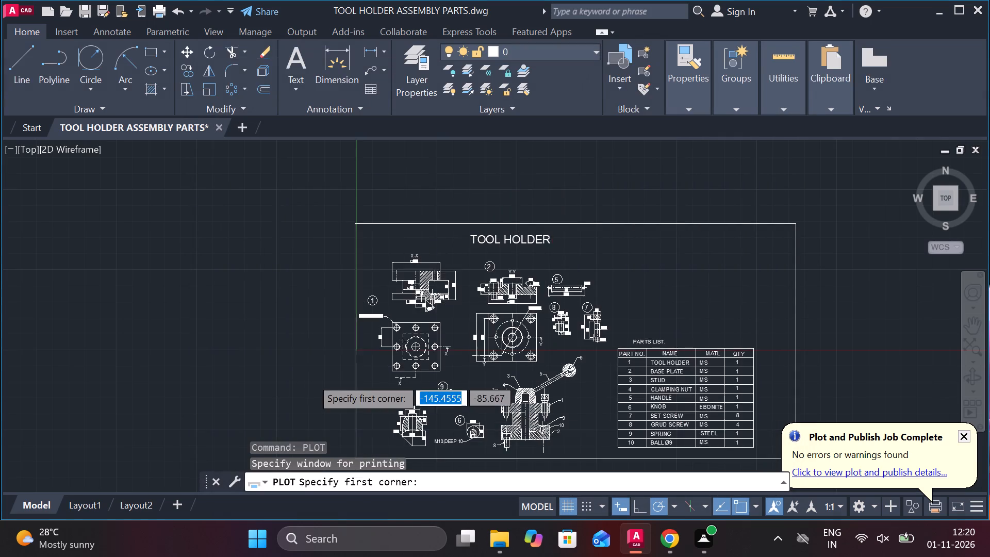
click(322, 261)
middle_drag(415, 338, 398, 278)
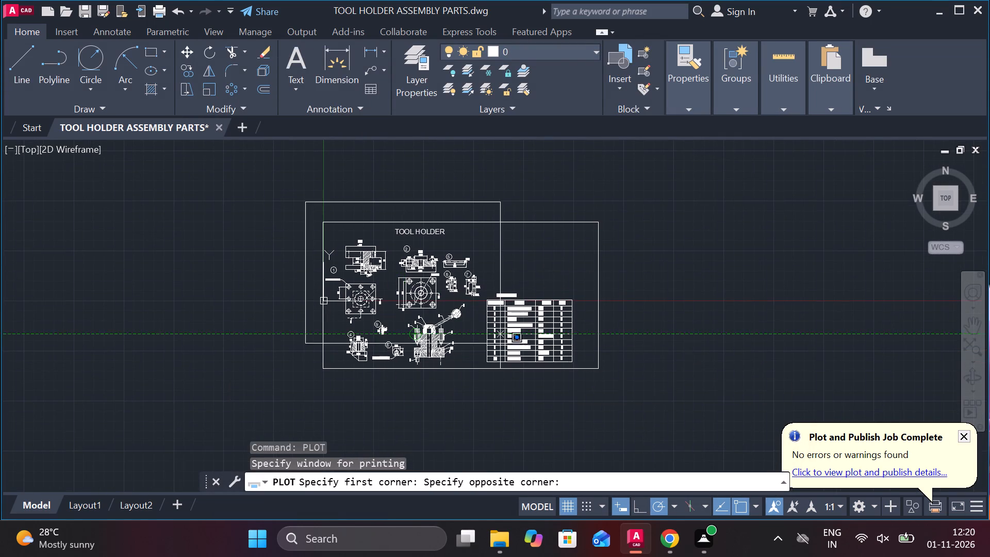
click(617, 392)
Plot the drawing to TOOL HOLDER ASSEMBLY PARTS-Model.pdf in the Documents folder and look over the PDF page.
click(603, 444)
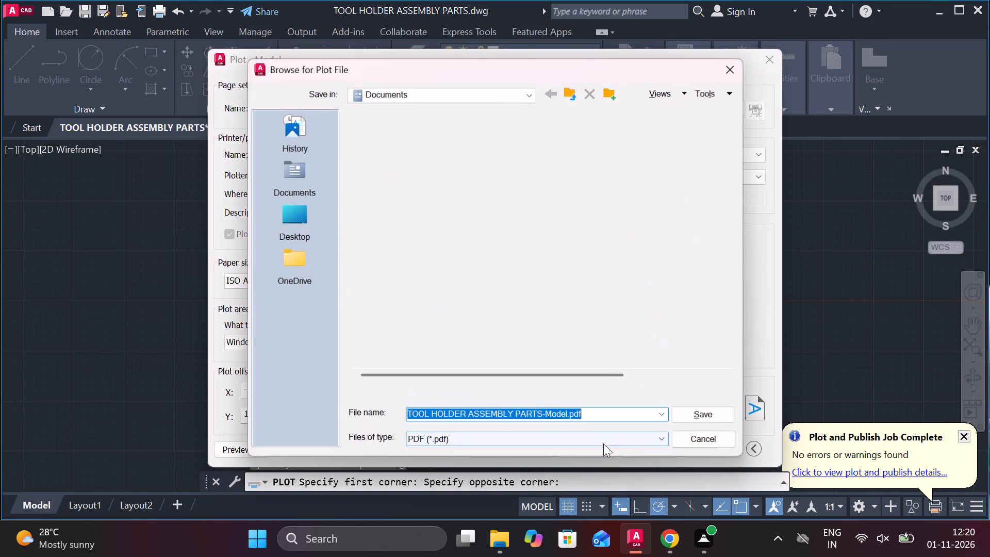
click(728, 414)
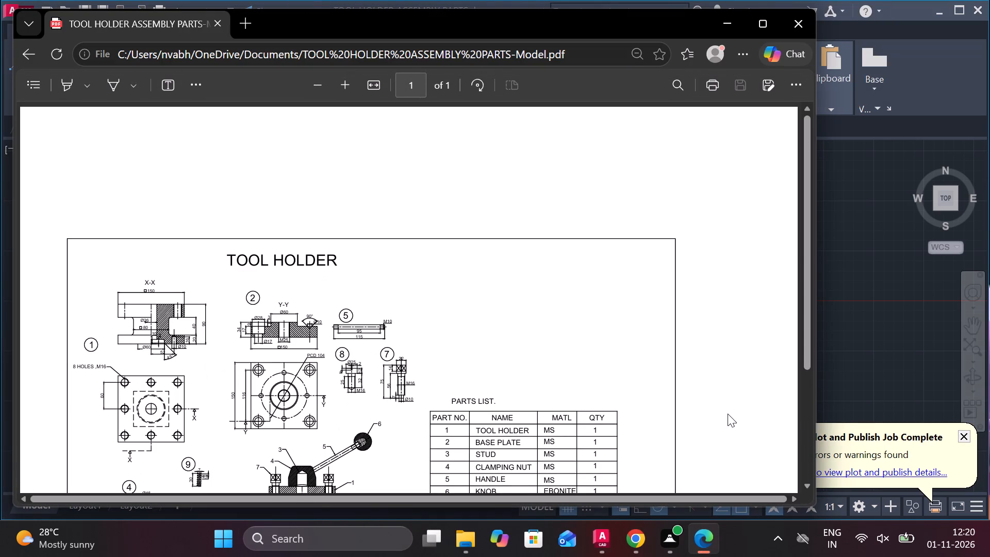
scroll(629, 340, down, 4)
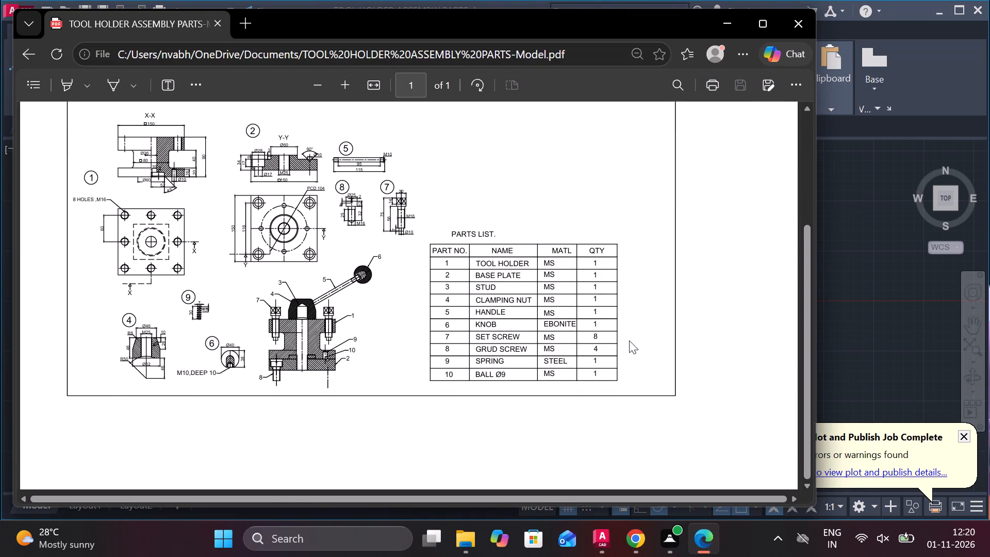